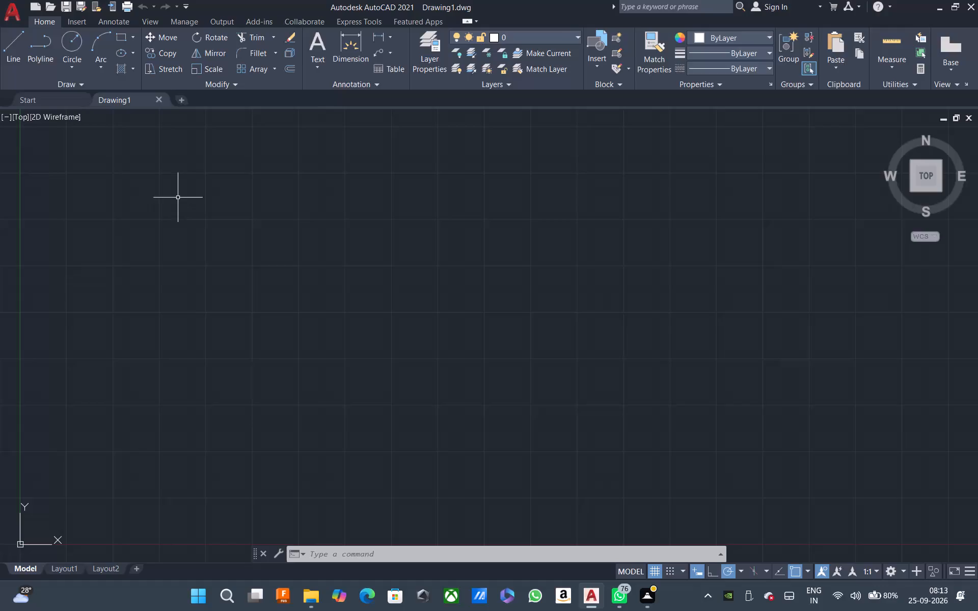
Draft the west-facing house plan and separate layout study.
Save the blank drawing in the Documents folder under the name FUJI 7.
{"action": "key", "text": "ctrl+s"}
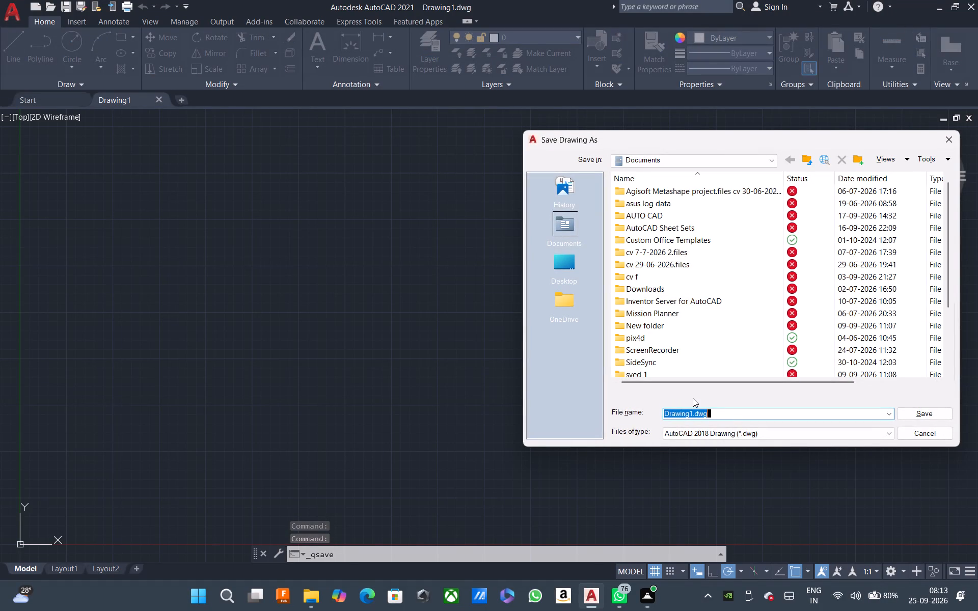
{"action": "key", "text": "BackSpace"}
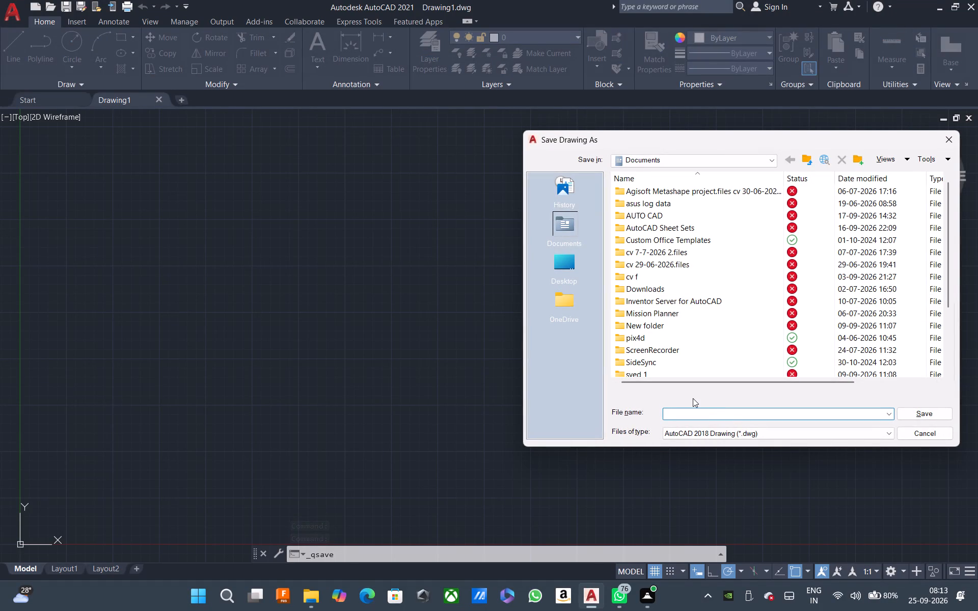
{"action": "type", "text": "FUJI"}
{"action": "key", "text": "space"}
{"action": "type", "text": "7"}
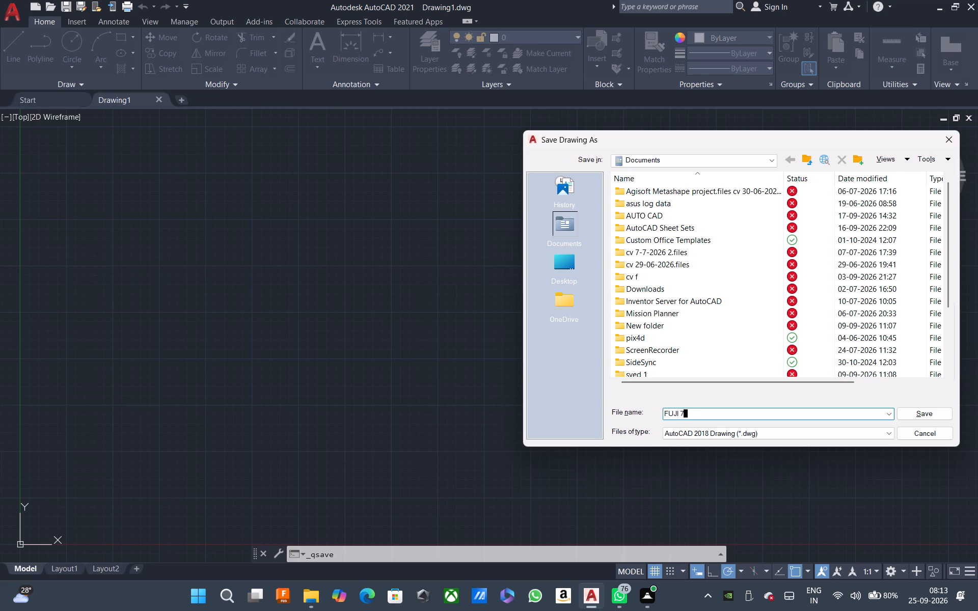
{"action": "key", "text": "Return"}
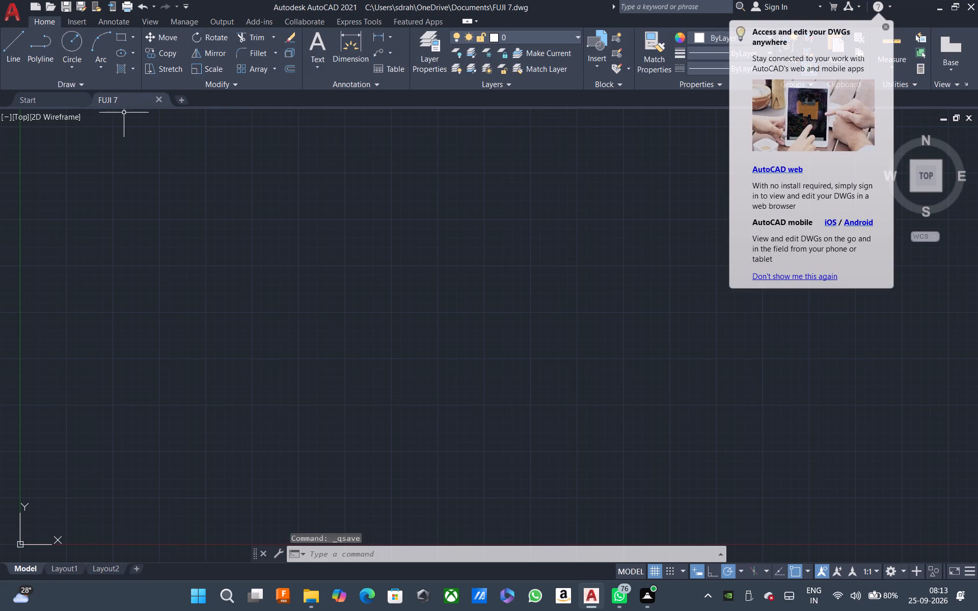
{"action": "key", "text": "ctrl+s"}
Browse the Desktop, History and Documents locations in Save As for a place to store FUJI 7, and close the dialog without saving.
{"action": "left_click", "coordinate": [113, 103]}
{"action": "right_click", "coordinate": [113, 103]}
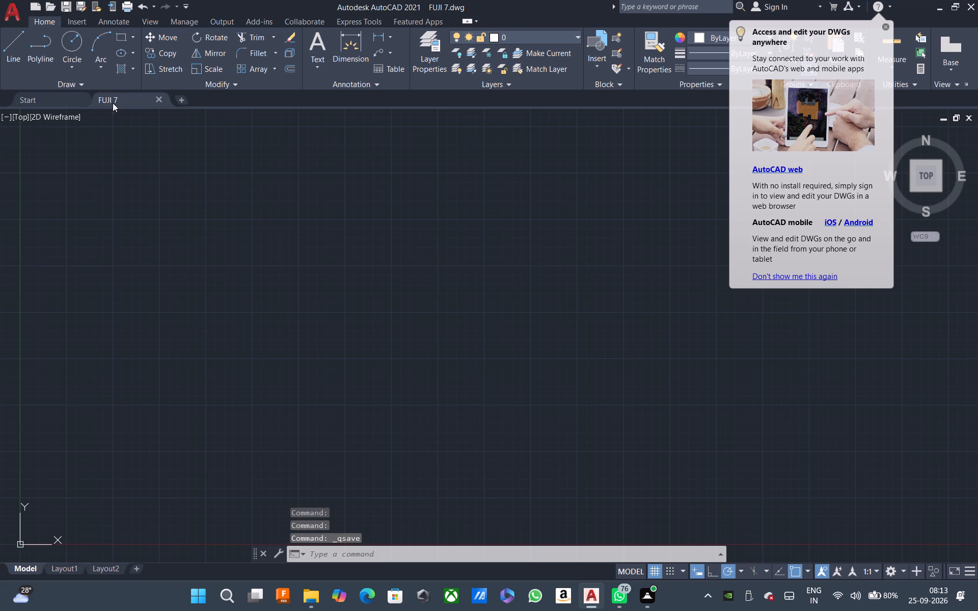
{"action": "left_click", "coordinate": [140, 153]}
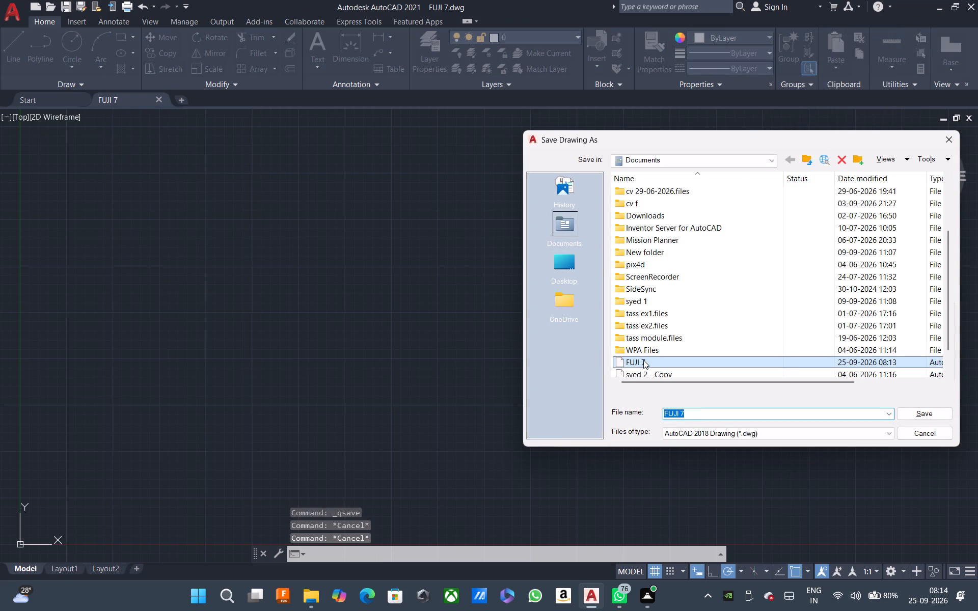
{"action": "left_click", "coordinate": [575, 255]}
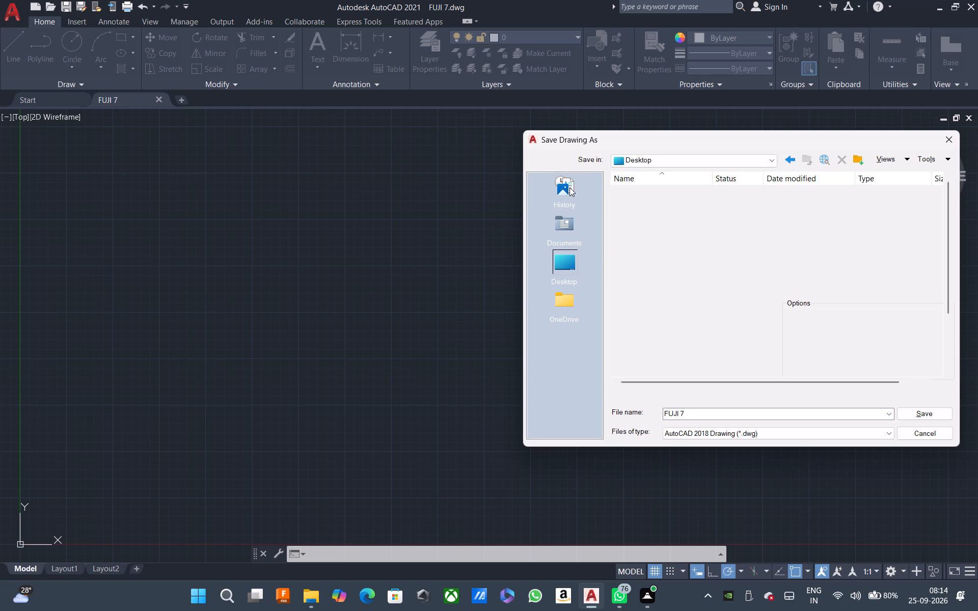
{"action": "left_click", "coordinate": [568, 187]}
{"action": "left_click", "coordinate": [561, 270]}
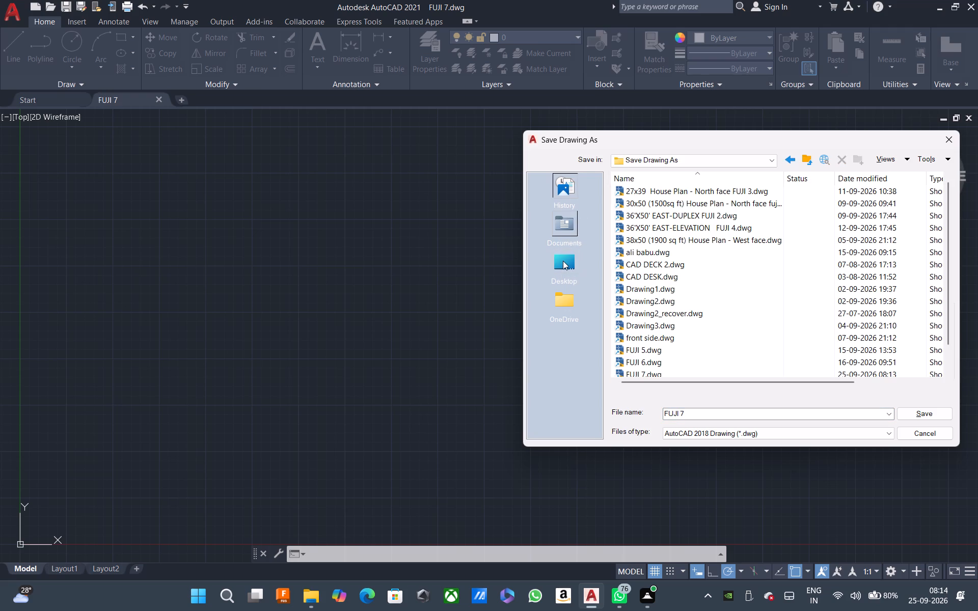
{"action": "scroll", "coordinate": [641, 250], "scroll_direction": "down", "scroll_amount": 4}
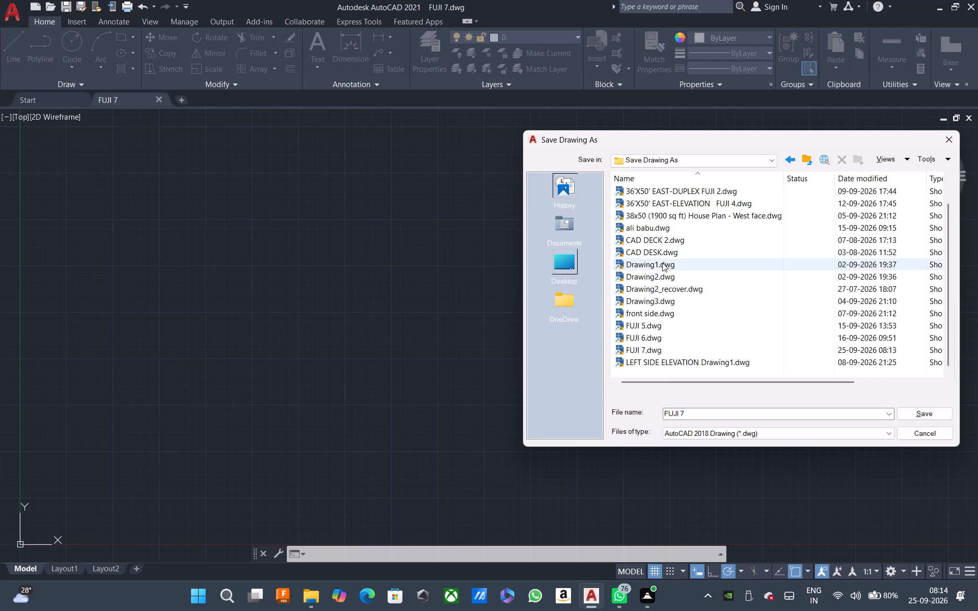
{"action": "left_click", "coordinate": [550, 312]}
{"action": "left_click", "coordinate": [559, 225]}
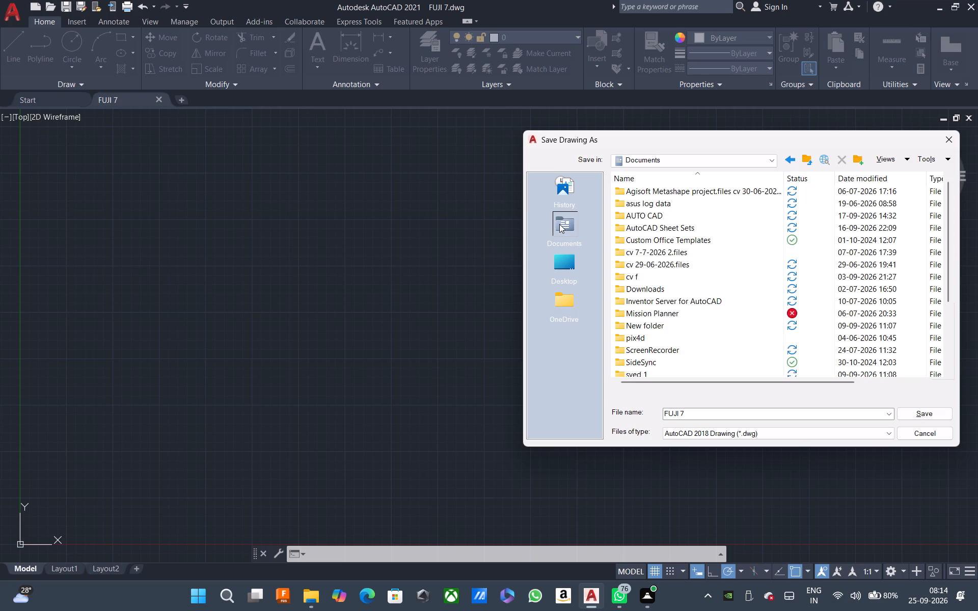
{"action": "scroll", "coordinate": [662, 223], "scroll_direction": "down", "scroll_amount": 6}
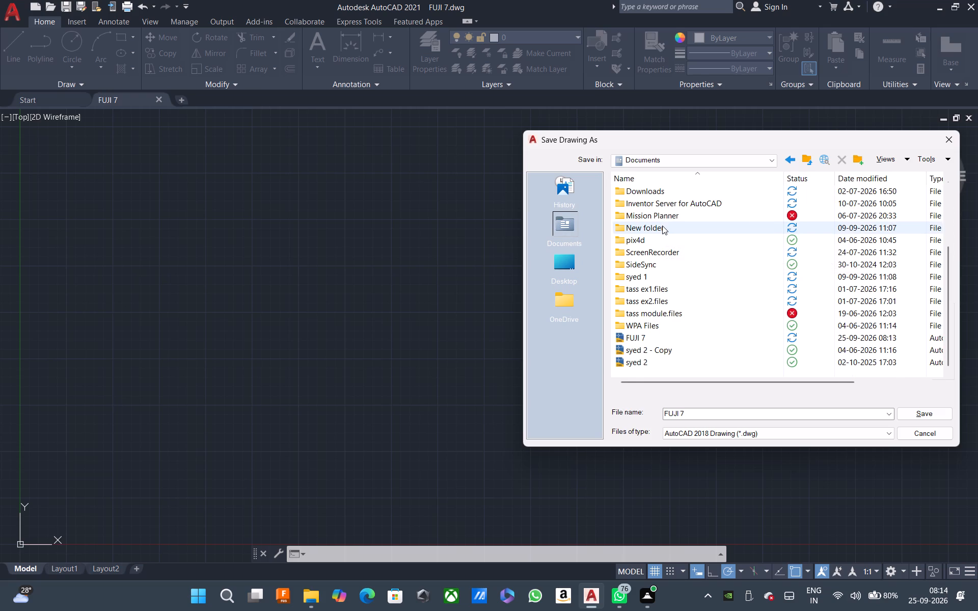
{"action": "scroll", "coordinate": [662, 226], "scroll_direction": "up", "scroll_amount": 9}
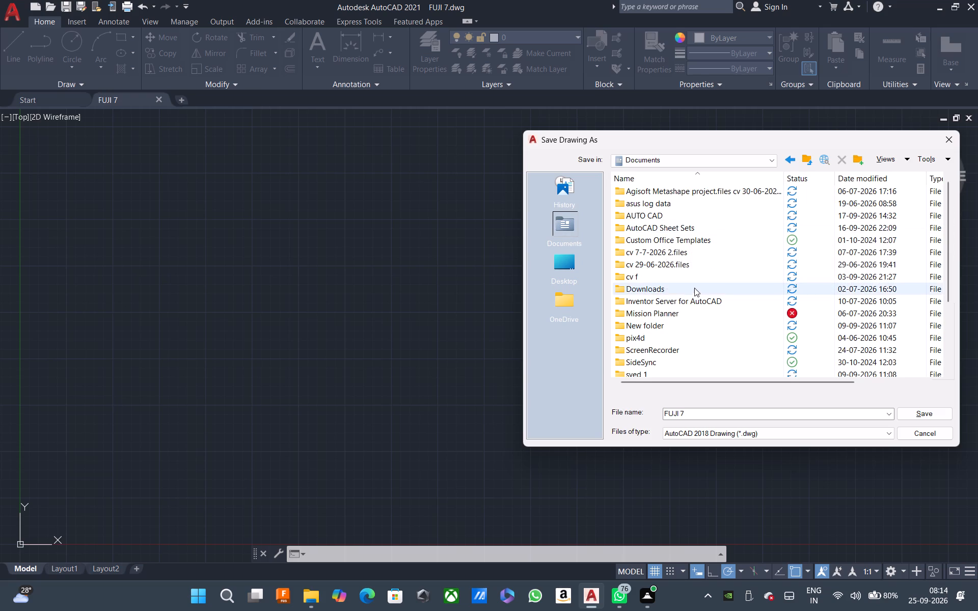
{"action": "scroll", "coordinate": [695, 289], "scroll_direction": "down", "scroll_amount": 4}
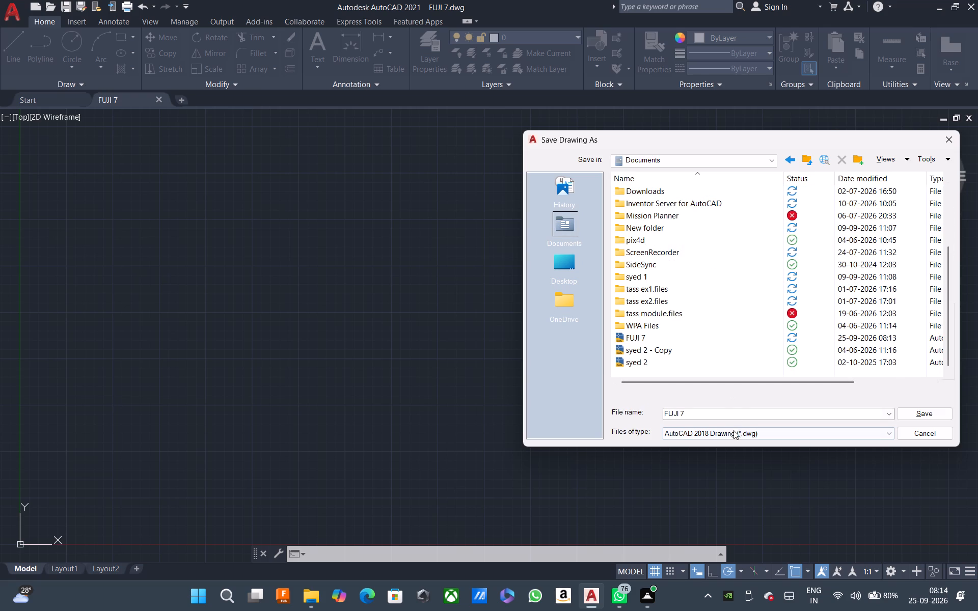
{"action": "left_click", "coordinate": [749, 433]}
{"action": "left_click", "coordinate": [750, 432]}
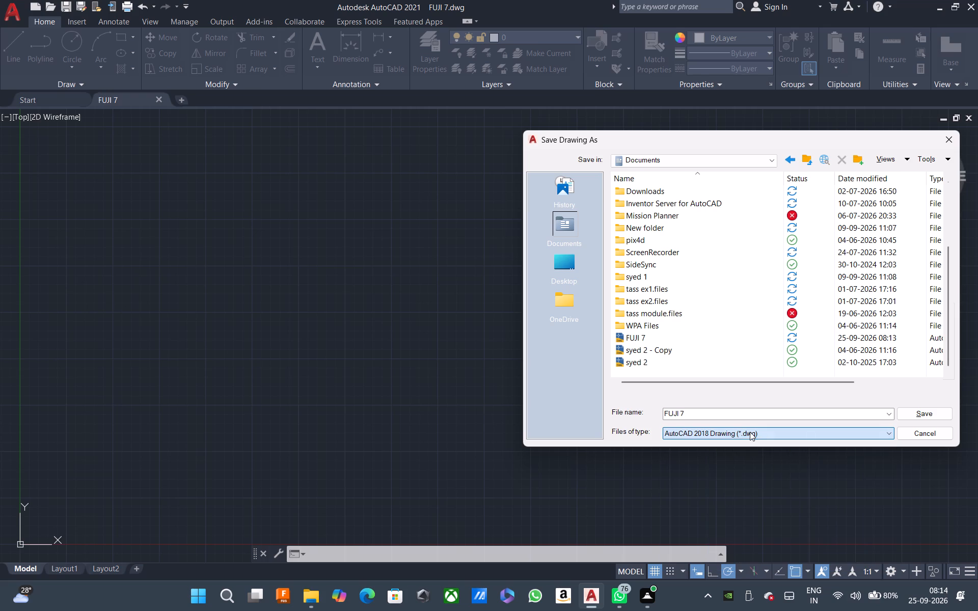
{"action": "scroll", "coordinate": [664, 298], "scroll_direction": "down", "scroll_amount": 3}
{"action": "scroll", "coordinate": [656, 300], "scroll_direction": "up", "scroll_amount": 4}
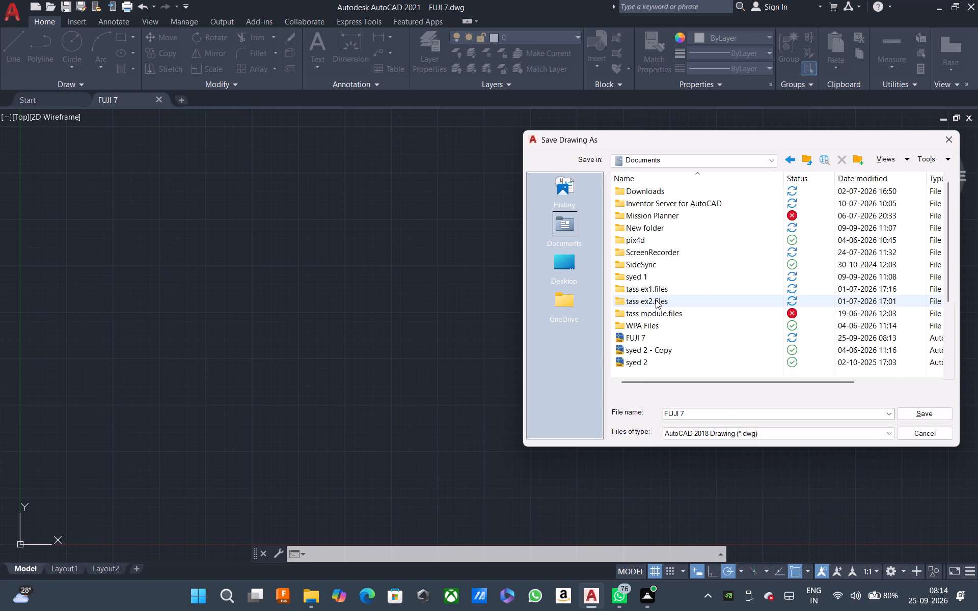
{"action": "scroll", "coordinate": [656, 300], "scroll_direction": "up", "scroll_amount": 2}
{"action": "scroll", "coordinate": [634, 201], "scroll_direction": "up", "scroll_amount": 5}
{"action": "left_click", "coordinate": [564, 185]}
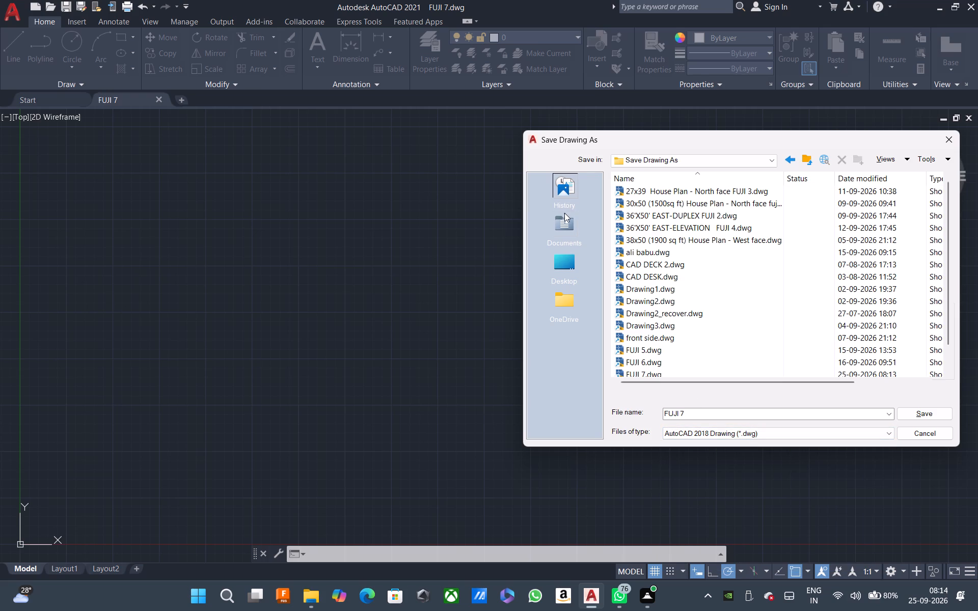
{"action": "left_click", "coordinate": [564, 214]}
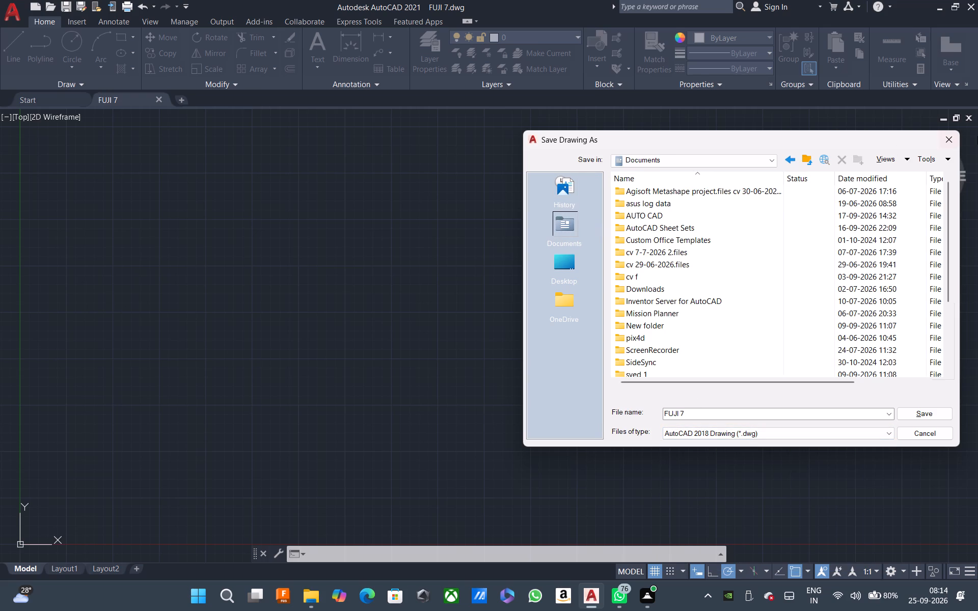
{"action": "scroll", "coordinate": [685, 261], "scroll_direction": "up", "scroll_amount": 5}
{"action": "scroll", "coordinate": [635, 250], "scroll_direction": "down", "scroll_amount": 5}
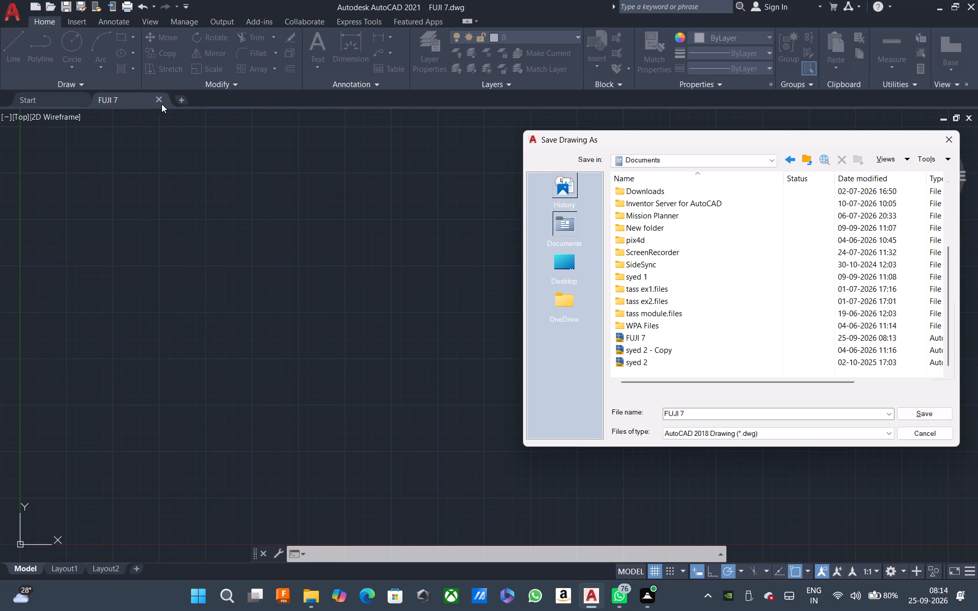
{"action": "left_click", "coordinate": [177, 102]}
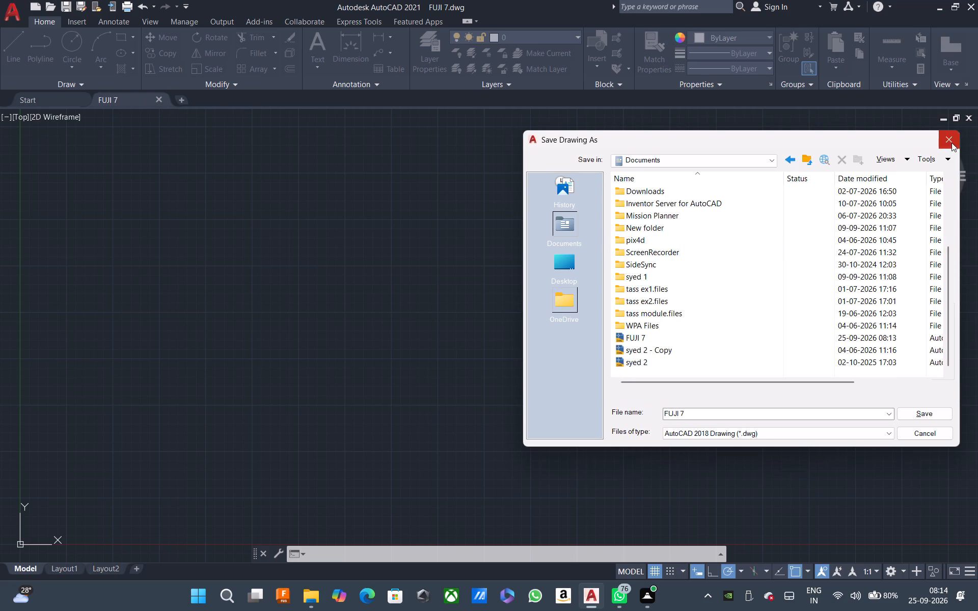
{"action": "left_click", "coordinate": [952, 143]}
Create a second blank drawing.
{"action": "left_click", "coordinate": [183, 104]}
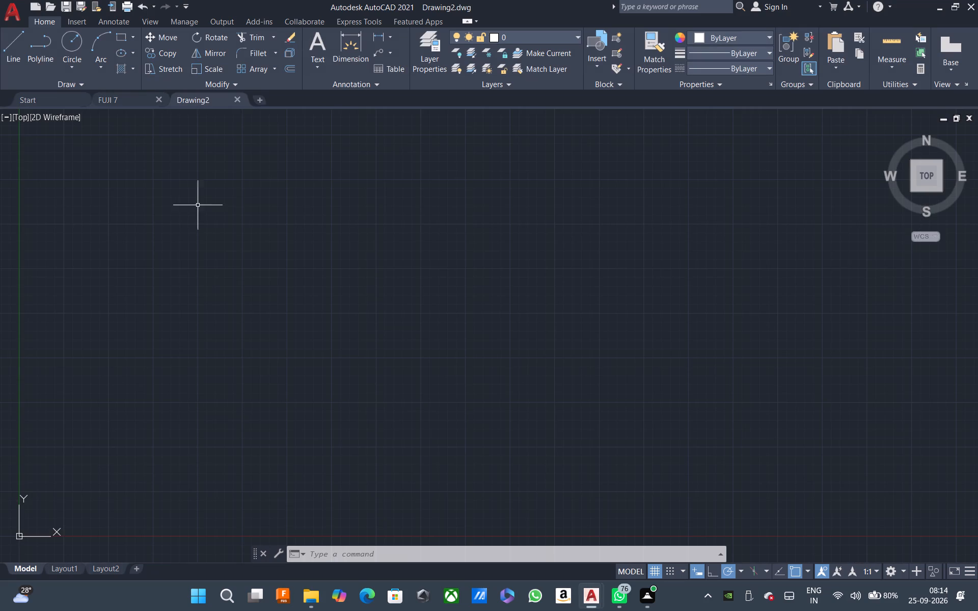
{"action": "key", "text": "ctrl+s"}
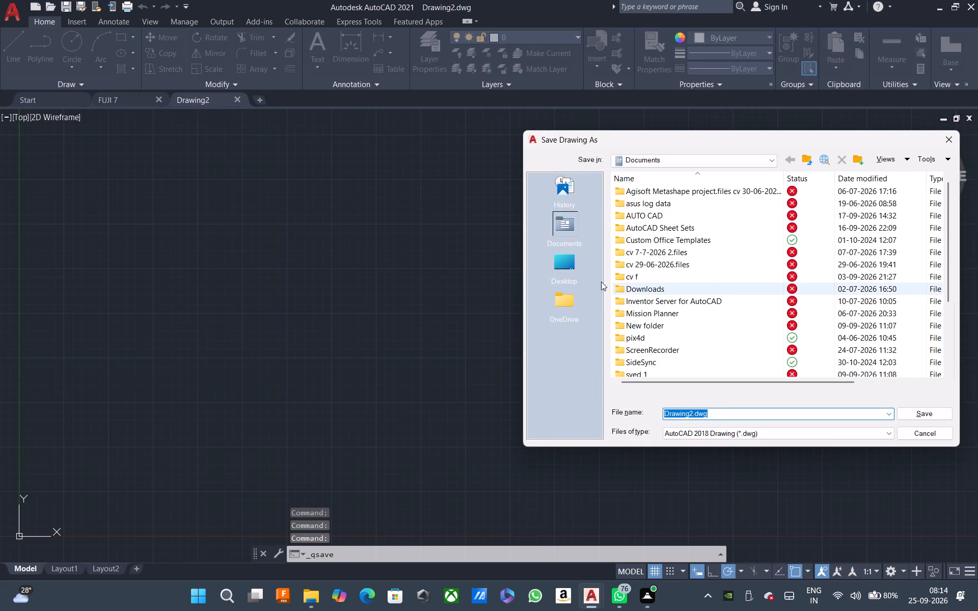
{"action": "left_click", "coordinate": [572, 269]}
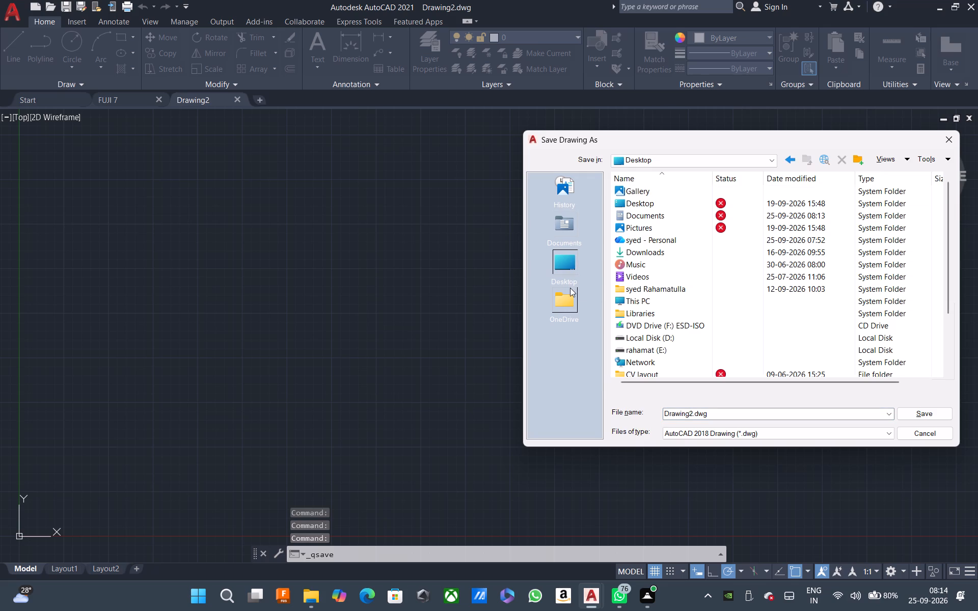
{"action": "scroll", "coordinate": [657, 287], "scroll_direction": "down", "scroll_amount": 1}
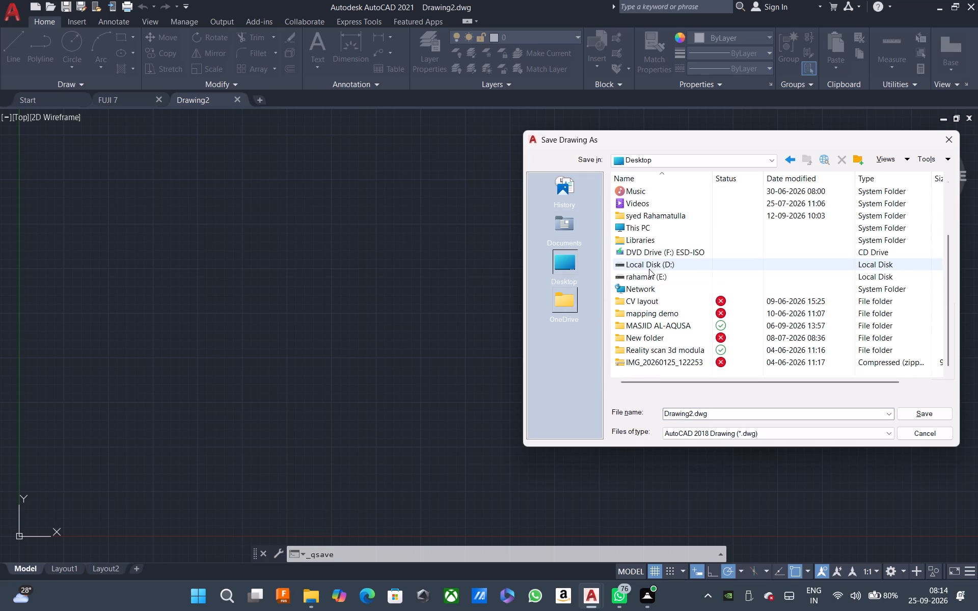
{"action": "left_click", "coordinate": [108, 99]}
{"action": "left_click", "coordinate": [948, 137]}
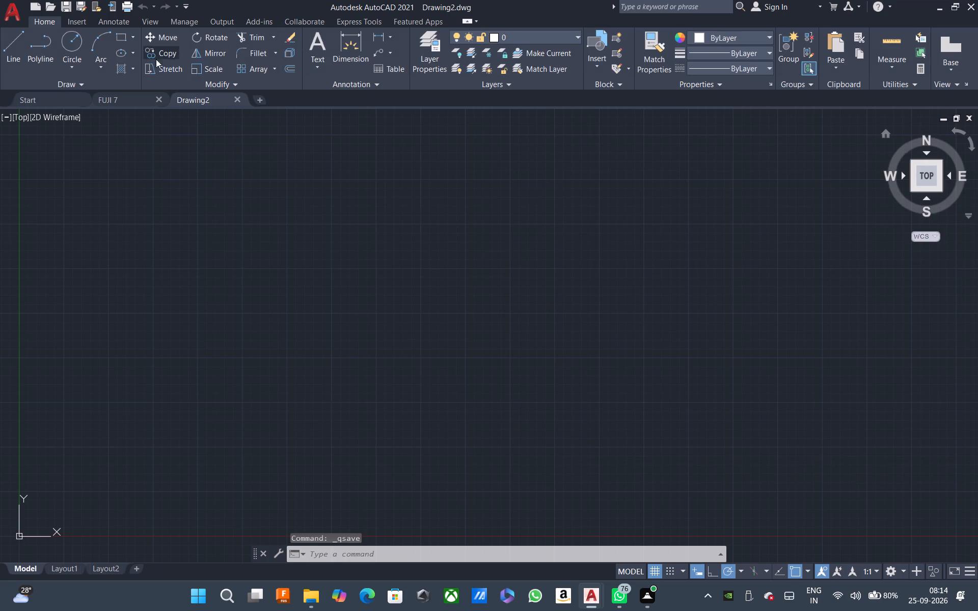
Switch back to the FUJI 7 drawing and run Save All for the open drawings.
{"action": "left_click", "coordinate": [124, 100]}
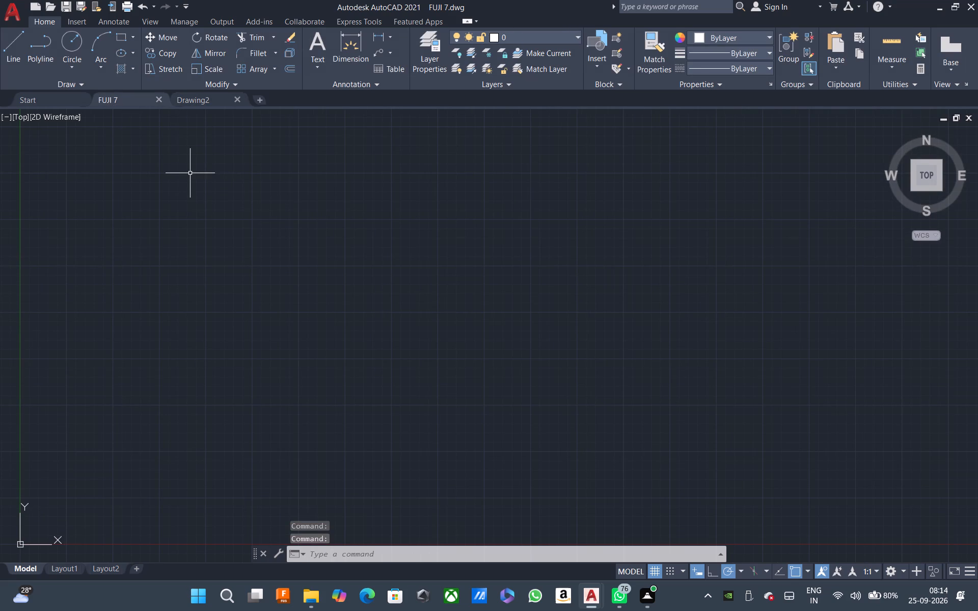
{"action": "right_click", "coordinate": [136, 105]}
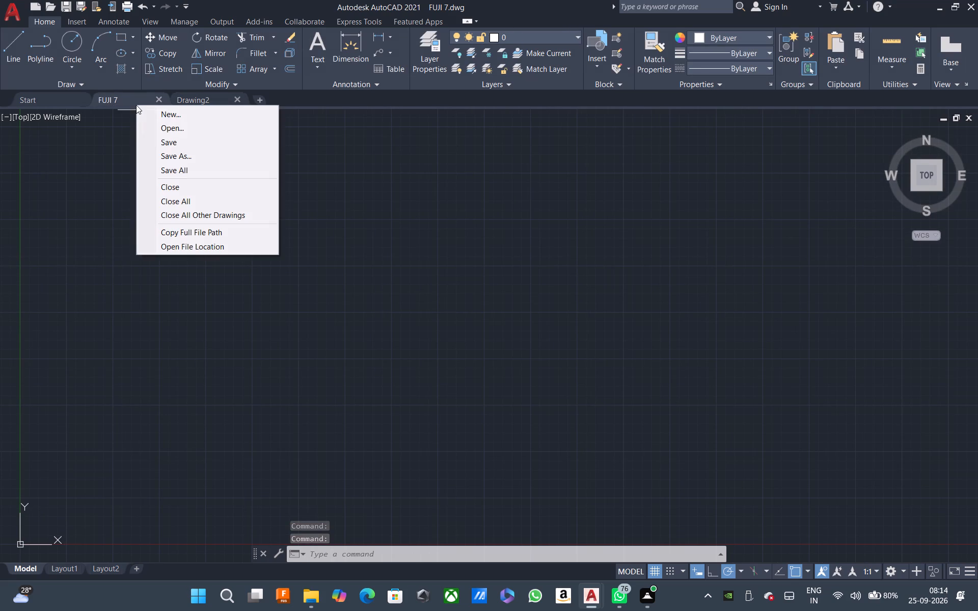
{"action": "left_click", "coordinate": [186, 169]}
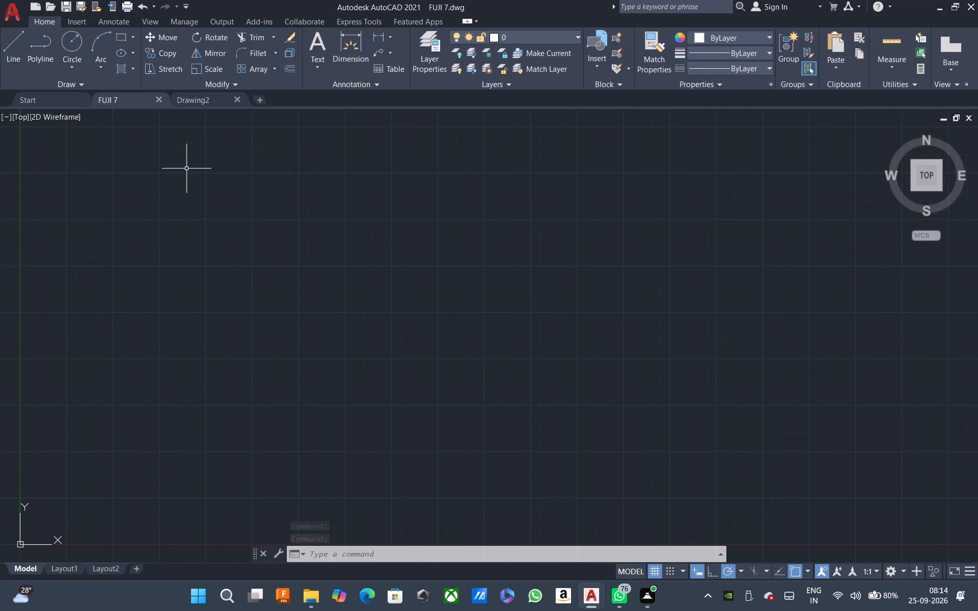
Open the file location of FUJI 7 in File Explorer to check its folder, and close the window.
{"action": "right_click", "coordinate": [113, 100]}
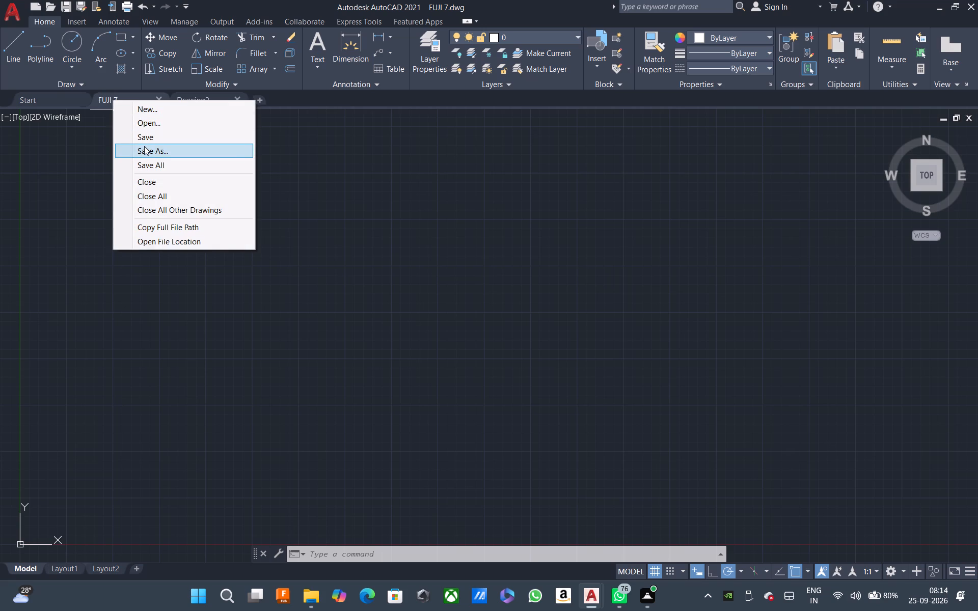
{"action": "left_click", "coordinate": [174, 235]}
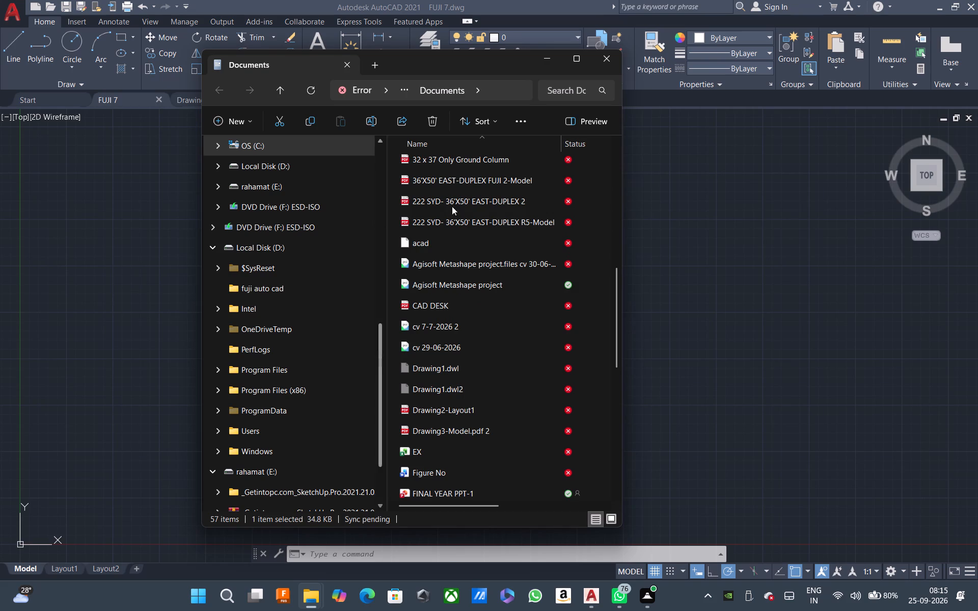
{"action": "left_click", "coordinate": [601, 58]}
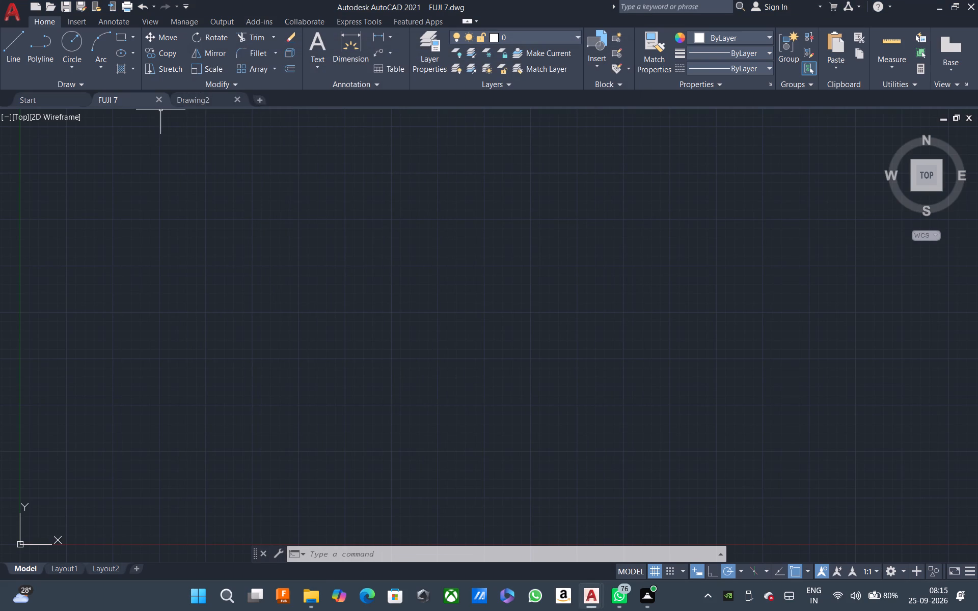
Save a copy of the drawing as FUJI 7 in the fuji auto cad folder on Local Disk (D:).
{"action": "right_click", "coordinate": [118, 97]}
{"action": "left_click", "coordinate": [164, 146]}
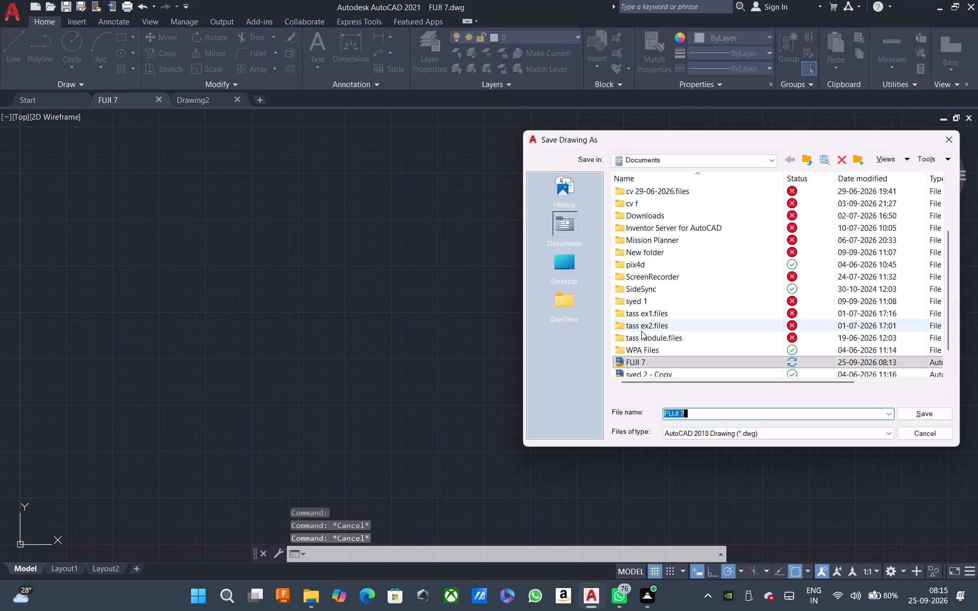
{"action": "left_click", "coordinate": [564, 223]}
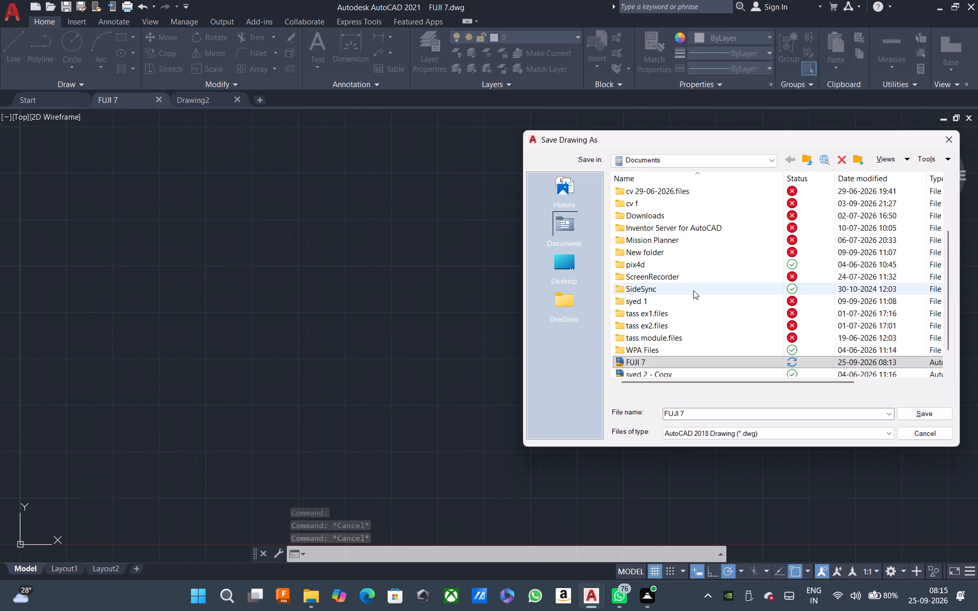
{"action": "scroll", "coordinate": [693, 290], "scroll_direction": "down", "scroll_amount": 4}
{"action": "scroll", "coordinate": [686, 289], "scroll_direction": "up", "scroll_amount": 3}
{"action": "left_click", "coordinate": [560, 263]}
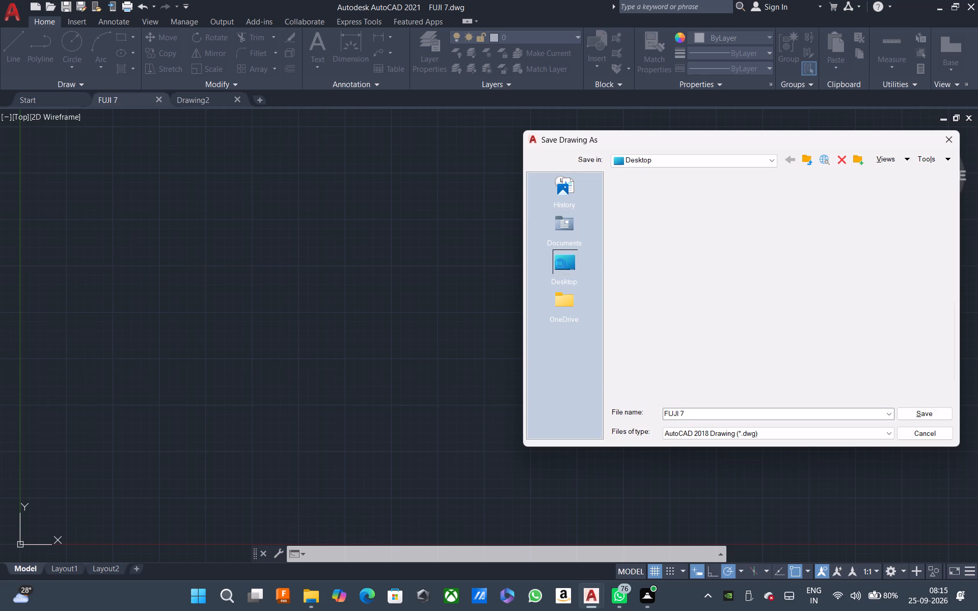
{"action": "scroll", "coordinate": [644, 265], "scroll_direction": "down", "scroll_amount": 1}
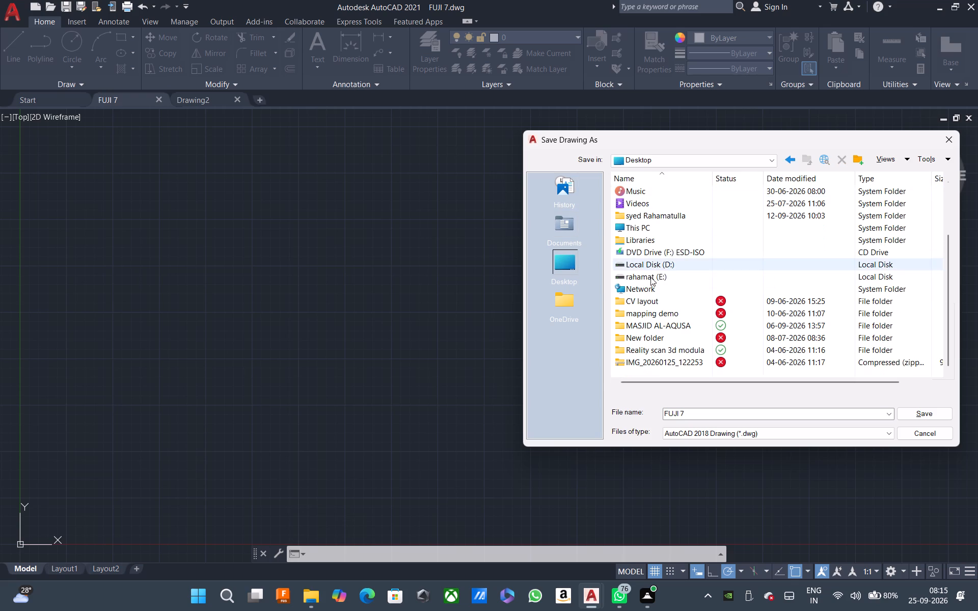
{"action": "left_click", "coordinate": [649, 266]}
{"action": "double_click", "coordinate": [649, 266]}
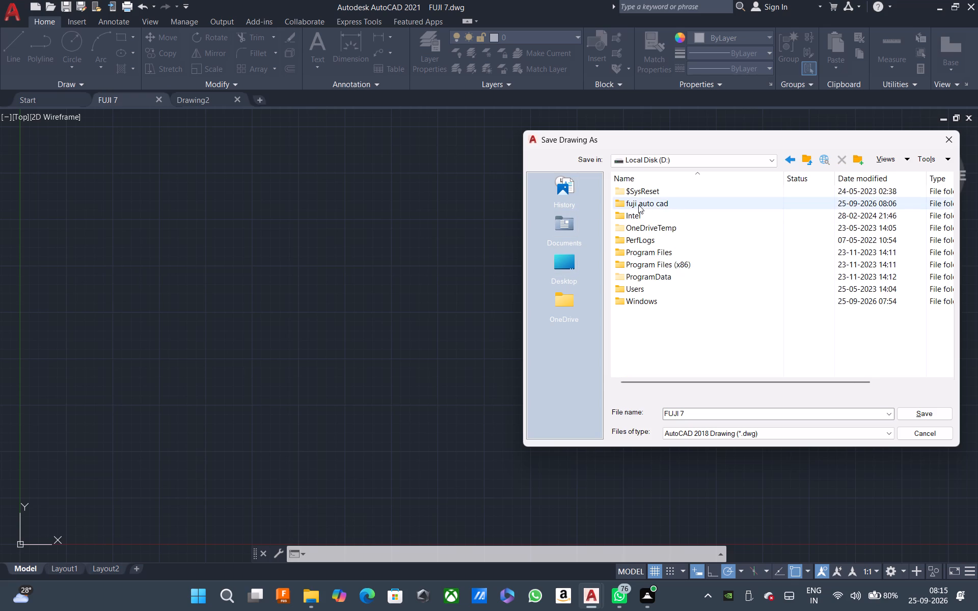
{"action": "double_click", "coordinate": [638, 205]}
{"action": "left_click", "coordinate": [699, 411]}
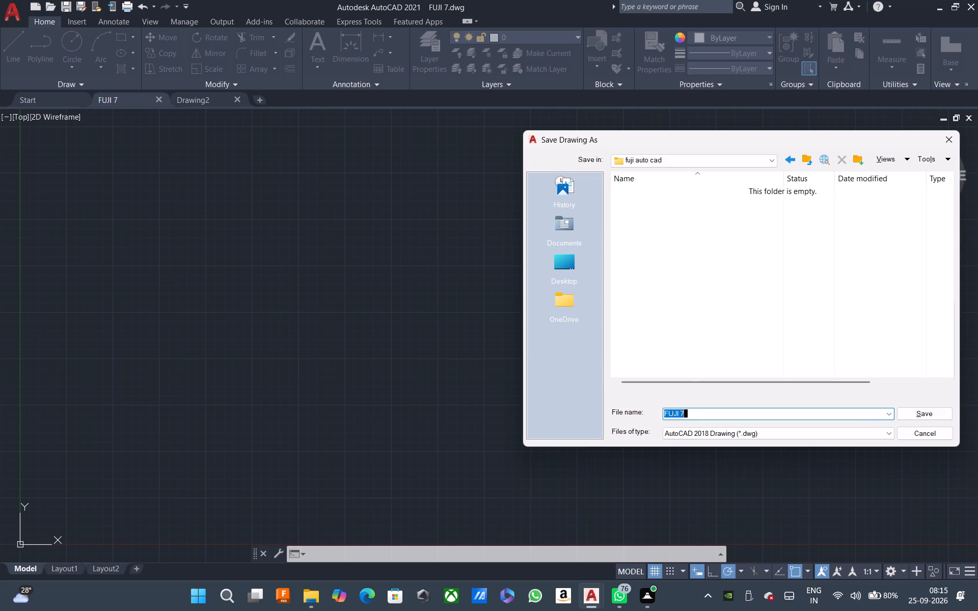
{"action": "left_click", "coordinate": [909, 418]}
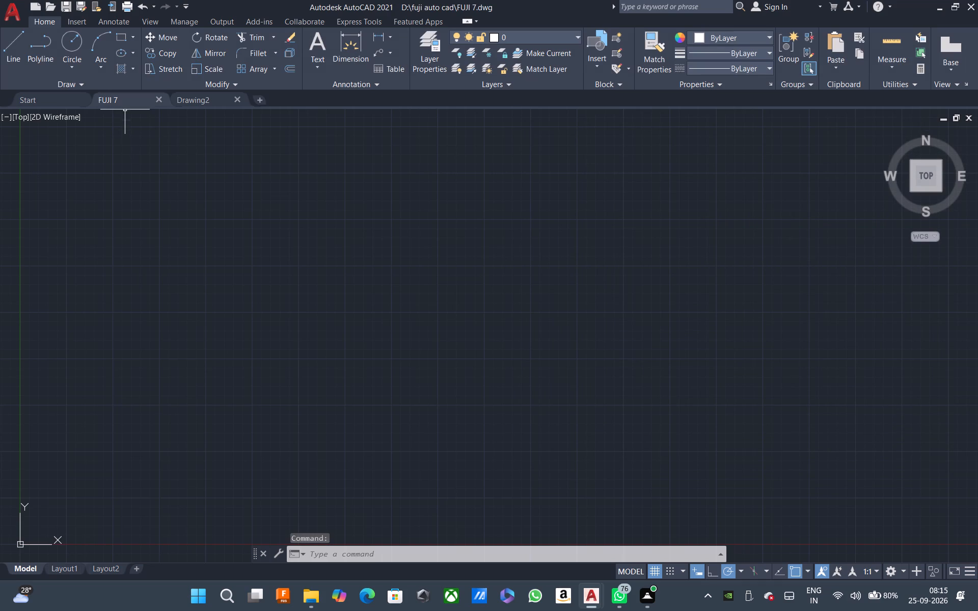
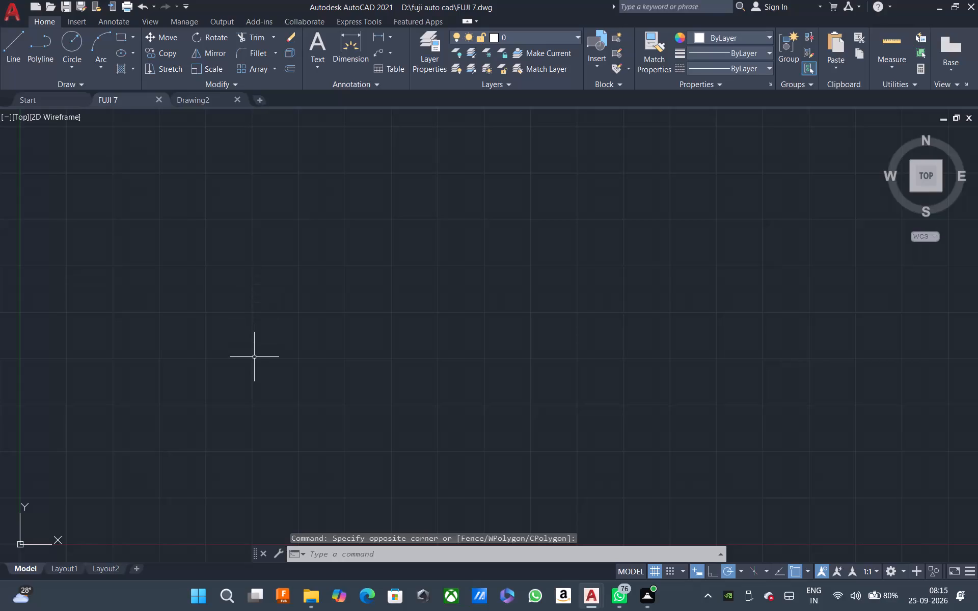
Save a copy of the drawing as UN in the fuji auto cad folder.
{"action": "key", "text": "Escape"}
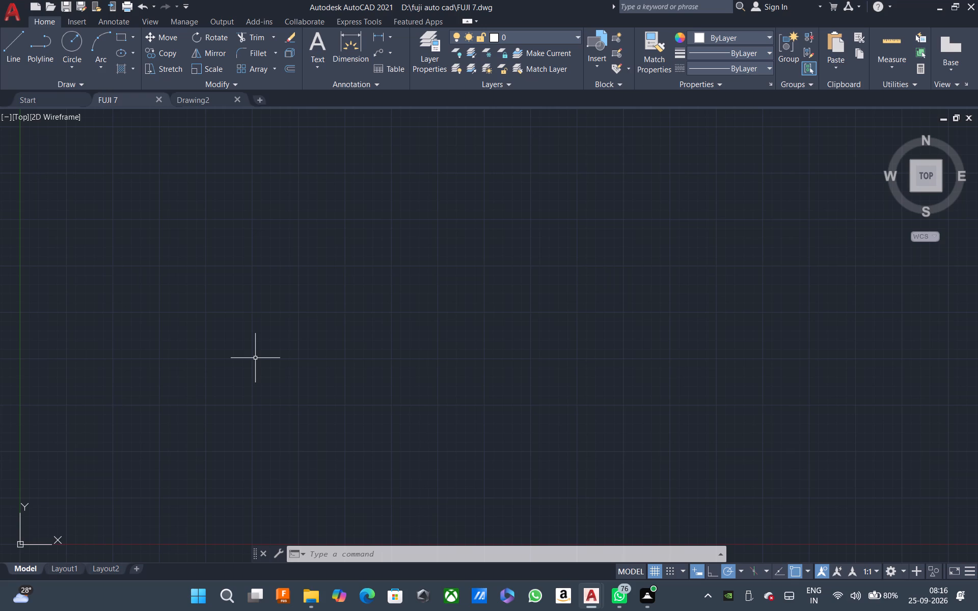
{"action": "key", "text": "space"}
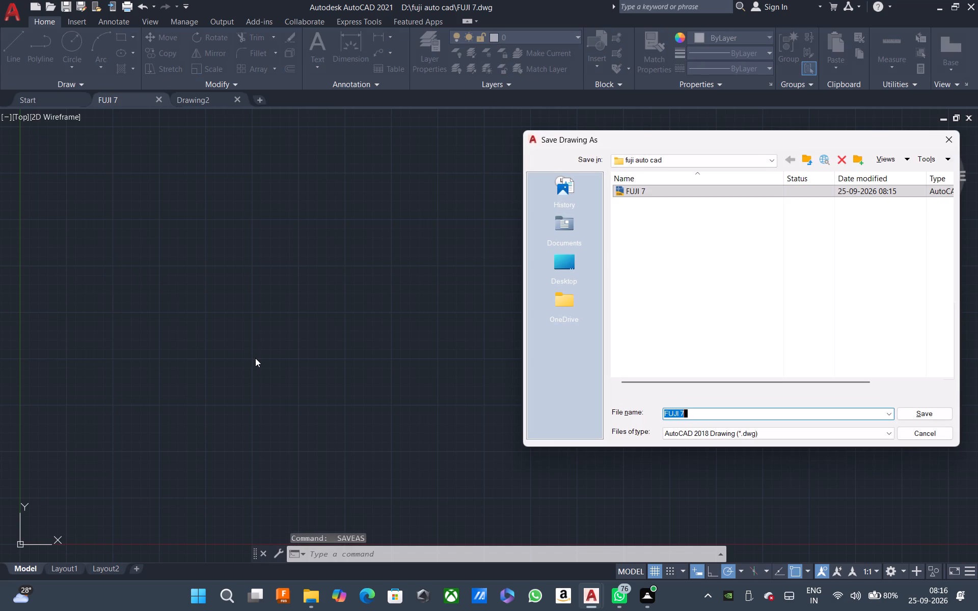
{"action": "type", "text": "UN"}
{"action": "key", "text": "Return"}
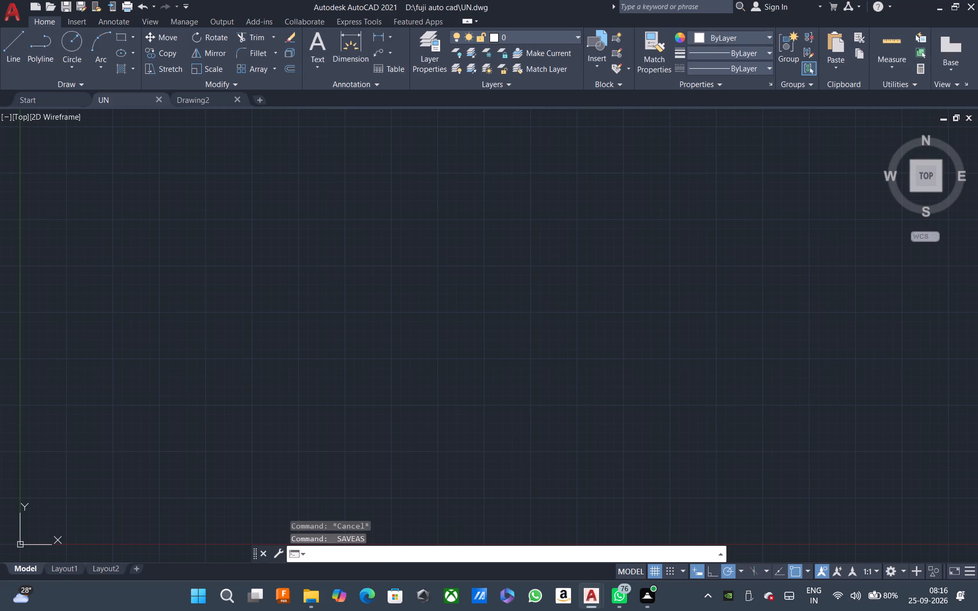
Set the drawing's length units to Engineering with a precision of 0'-0".
{"action": "key", "text": "Escape"}
{"action": "key", "text": "Escape"}
{"action": "key", "text": "Escape"}
{"action": "type", "text": "UN"}
{"action": "key", "text": "space"}
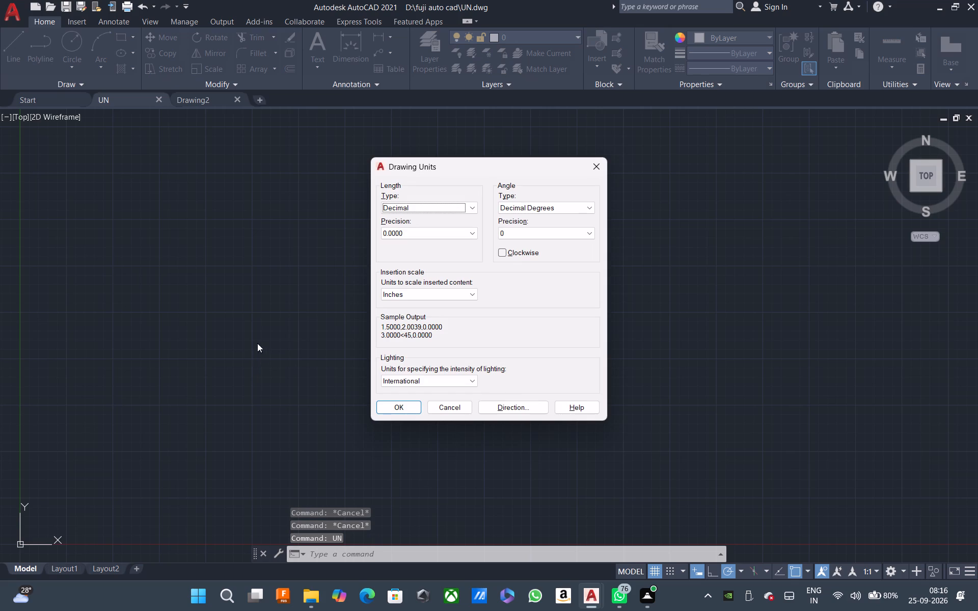
{"action": "left_click", "coordinate": [476, 211]}
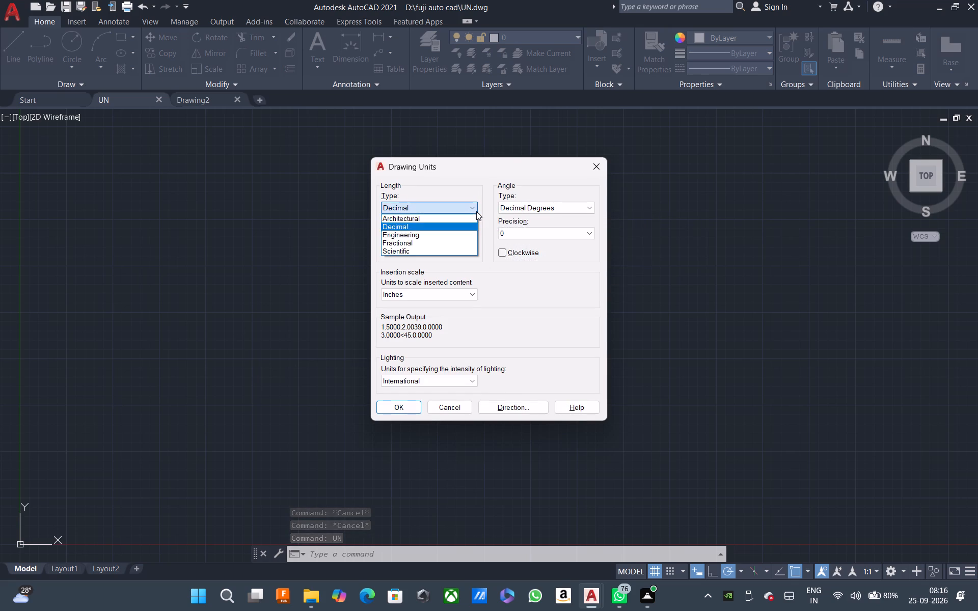
{"action": "left_click", "coordinate": [441, 236]}
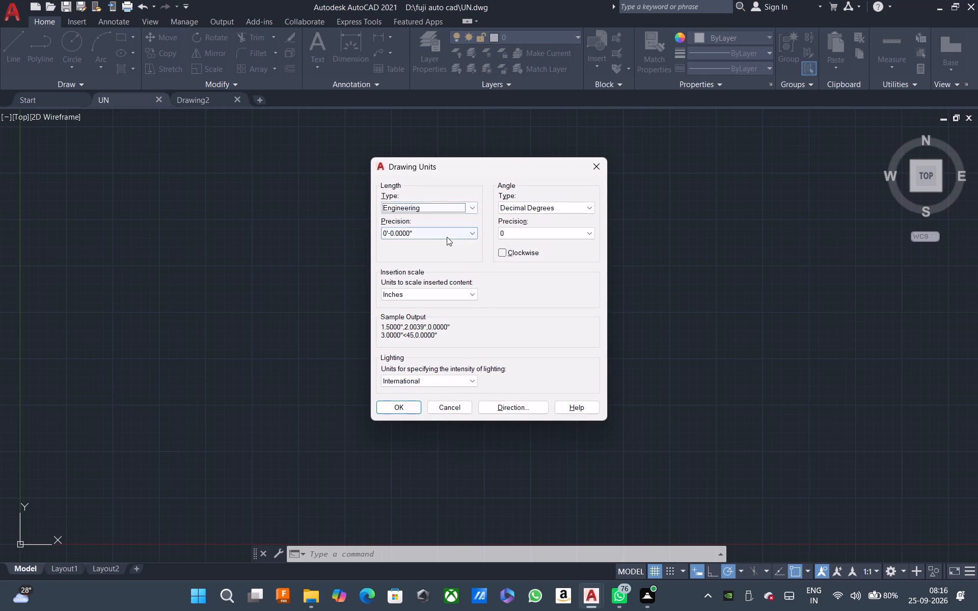
{"action": "left_click", "coordinate": [447, 237]}
{"action": "left_click", "coordinate": [446, 242]}
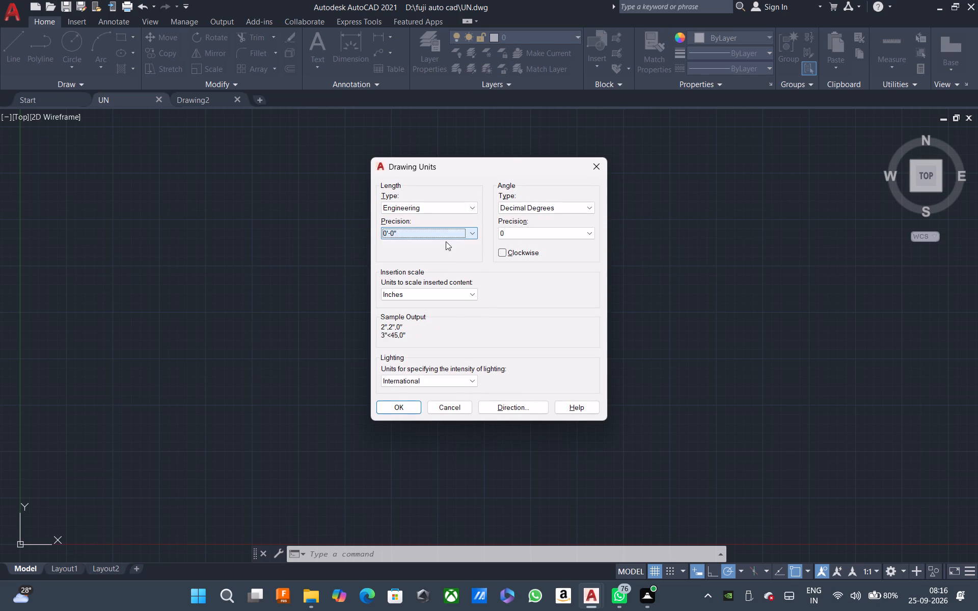
{"action": "left_click", "coordinate": [396, 407]}
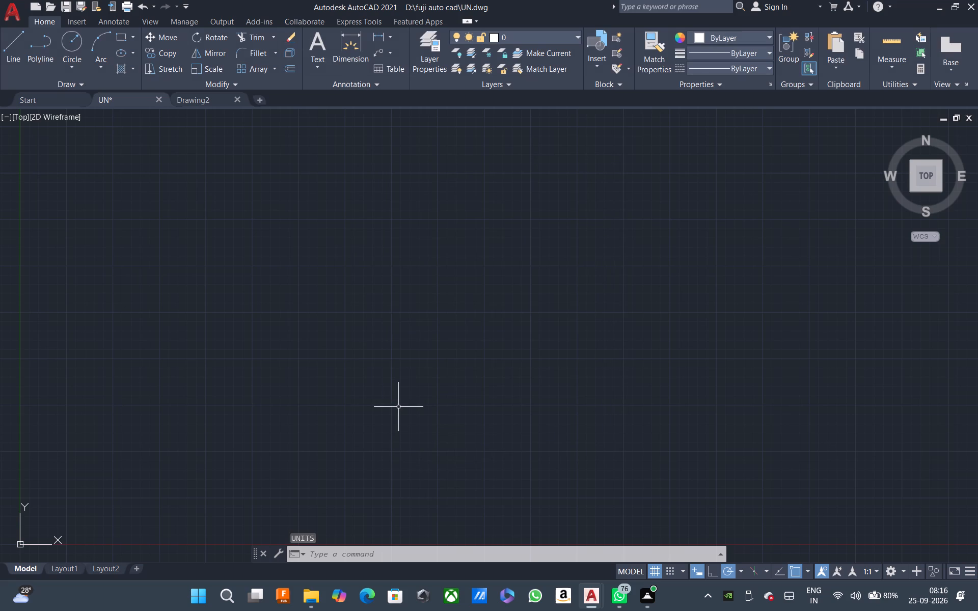
Modify the Standard dimension style's primary units to Engineering with 0'-0.0" precision, and set the style current.
{"action": "type", "text": "D"}
{"action": "key", "text": "space"}
{"action": "left_click", "coordinate": [648, 268]}
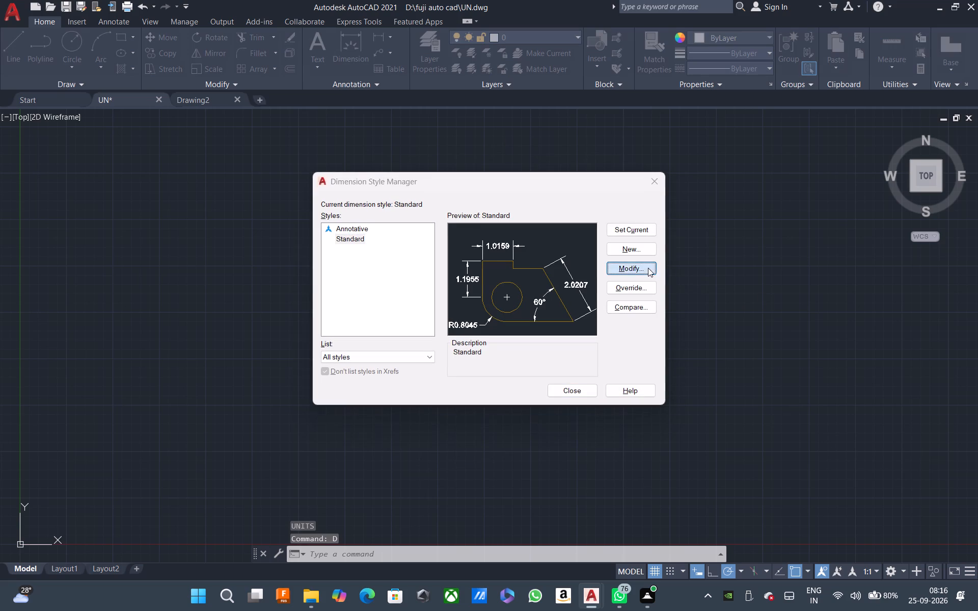
{"action": "left_click", "coordinate": [442, 181]}
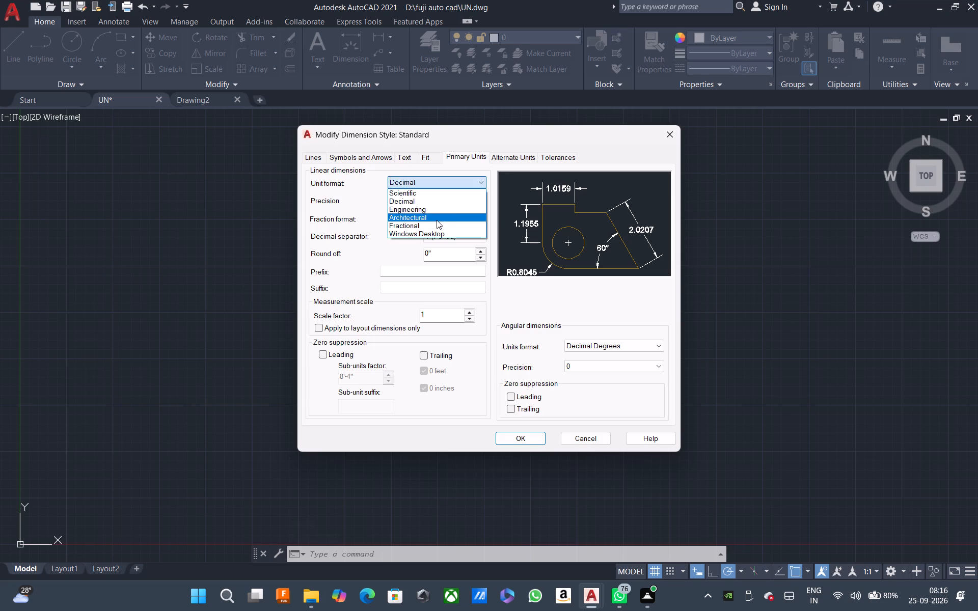
{"action": "left_click", "coordinate": [434, 211]}
{"action": "left_click", "coordinate": [446, 204]}
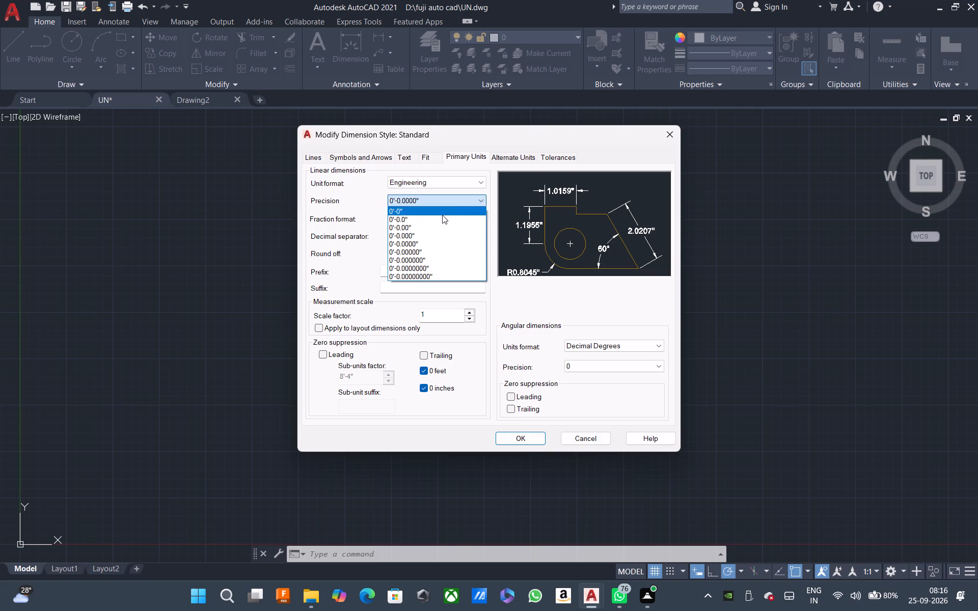
{"action": "left_click", "coordinate": [442, 216]}
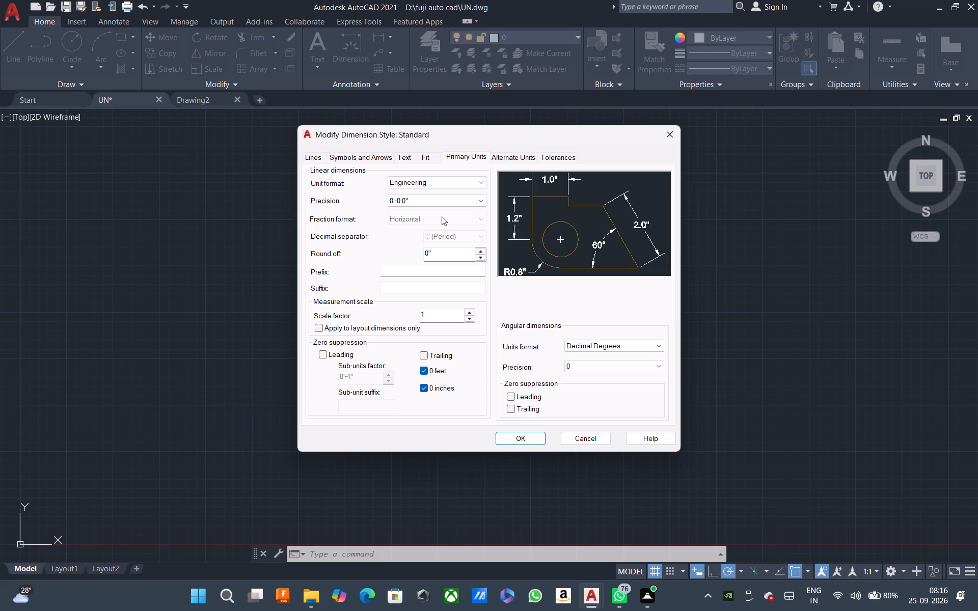
{"action": "left_click", "coordinate": [512, 437]}
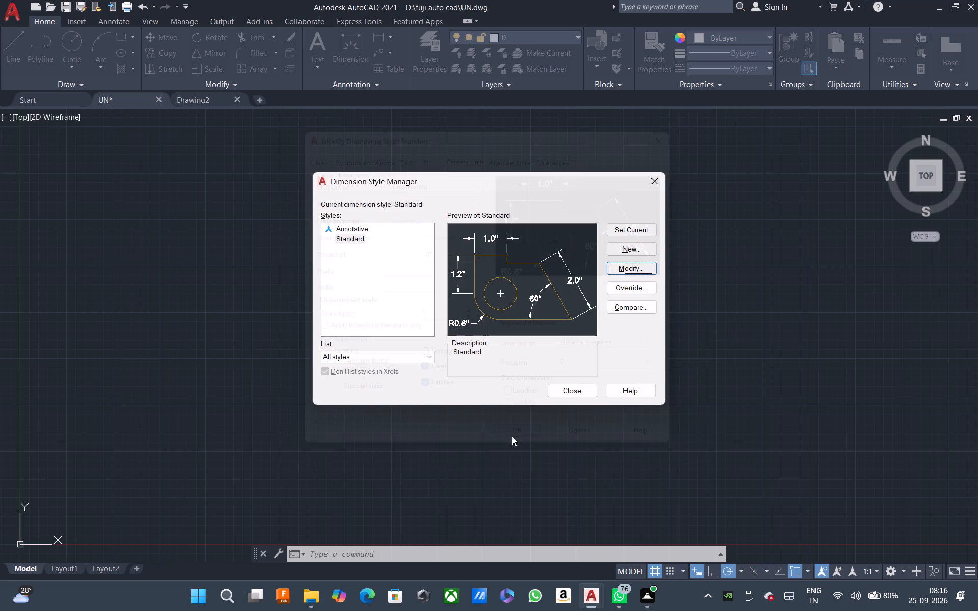
{"action": "triple_click", "coordinate": [640, 224]}
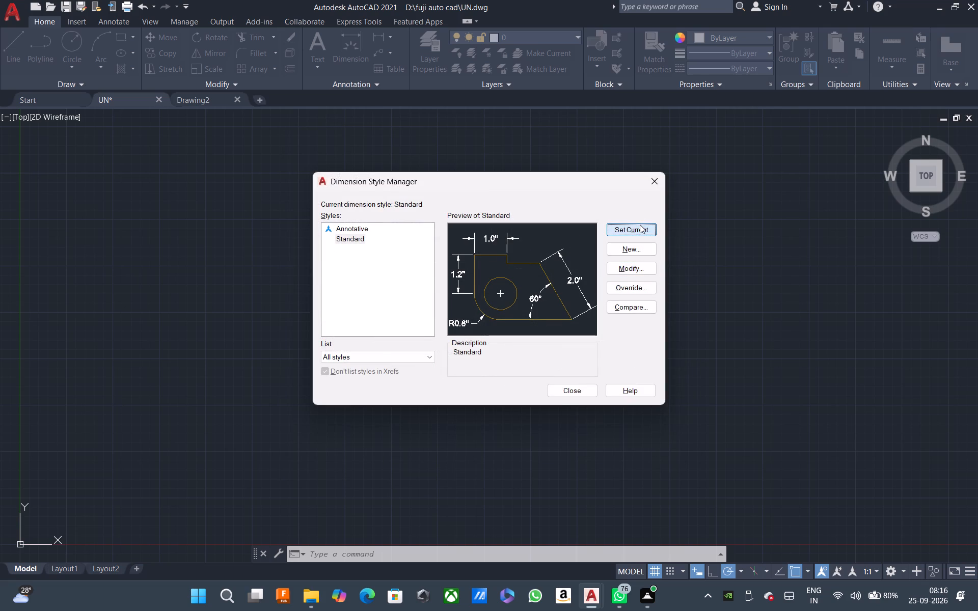
{"action": "left_click", "coordinate": [565, 385]}
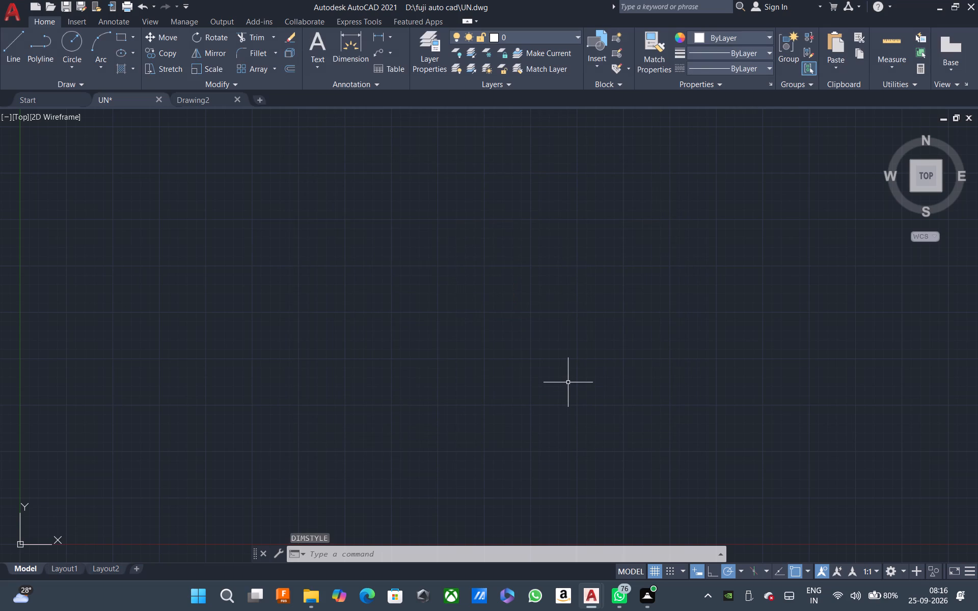
Set the length precision of the drawing units to 0'-0.0".
{"action": "type", "text": "UN"}
{"action": "key", "text": "space"}
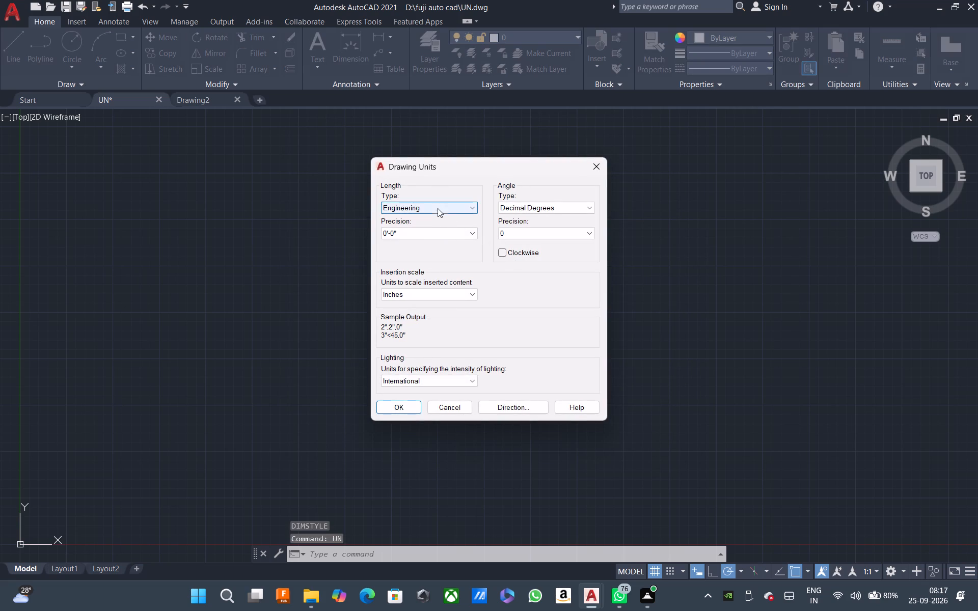
{"action": "left_click", "coordinate": [464, 237]}
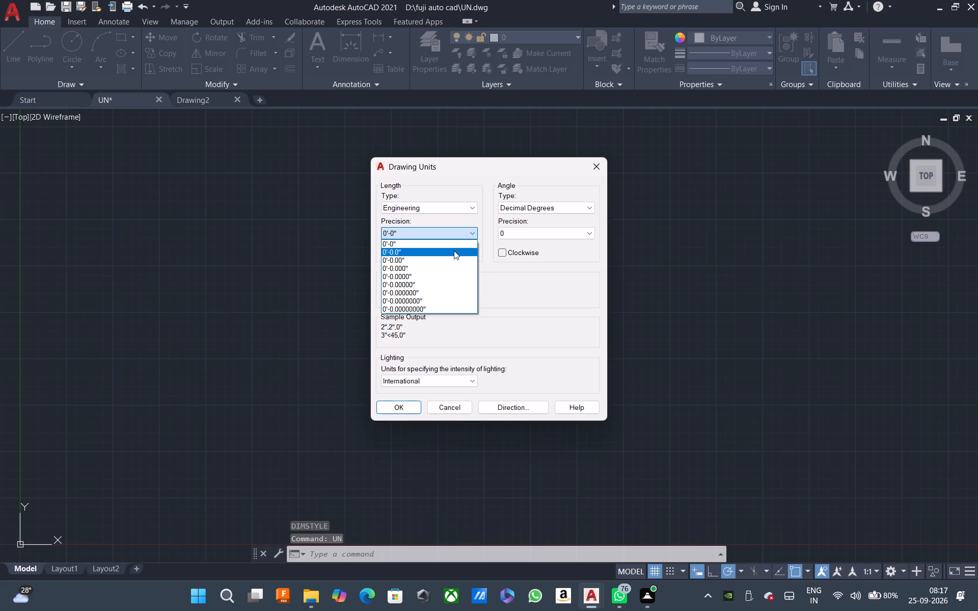
{"action": "left_click", "coordinate": [454, 251]}
{"action": "left_click", "coordinate": [409, 409]}
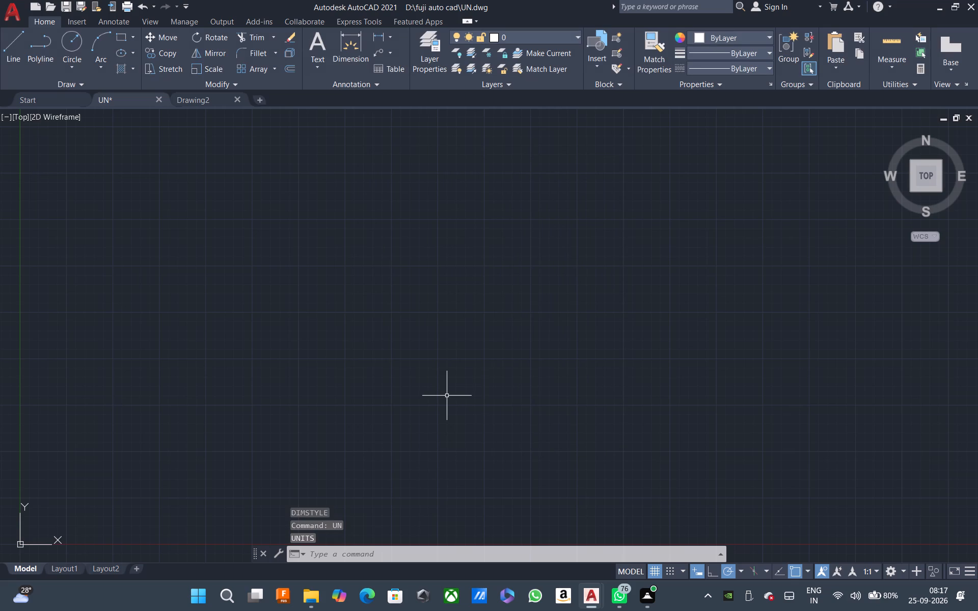
{"action": "key", "text": "Escape"}
{"action": "key", "text": "Escape"}
{"action": "key", "text": "Escape"}
{"action": "key", "text": "Escape"}
Save the UN drawing as FUJI 7 in the fuji auto cad folder, replacing the existing file.
{"action": "scroll", "coordinate": [452, 396], "scroll_direction": "down", "scroll_amount": 2}
{"action": "left_click", "coordinate": [130, 98]}
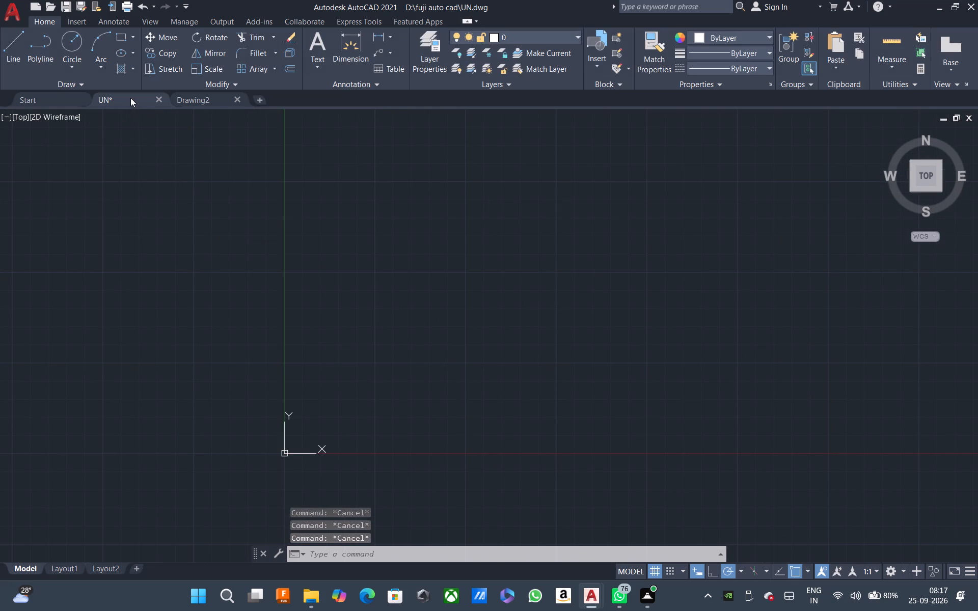
{"action": "right_click", "coordinate": [130, 98]}
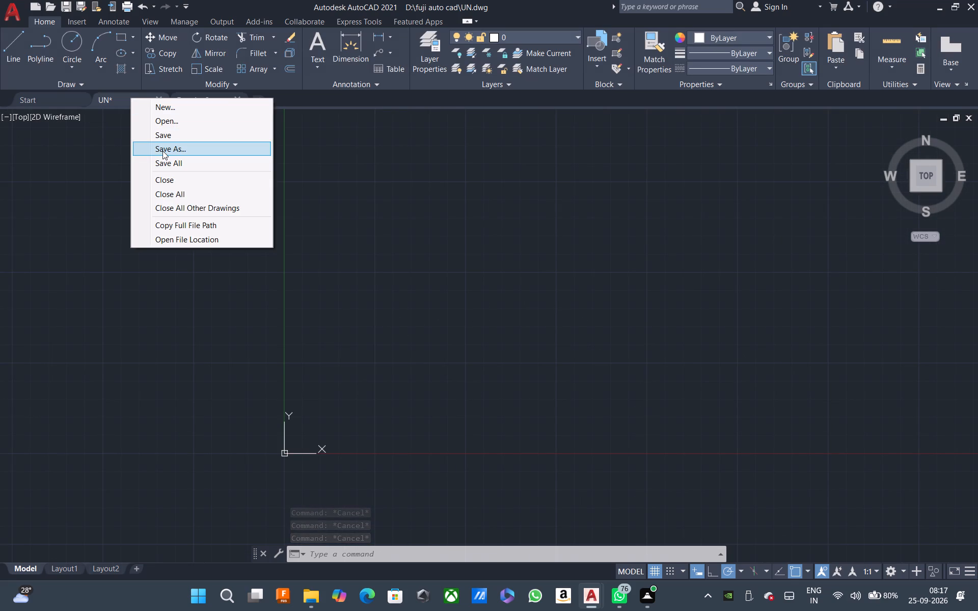
{"action": "left_click", "coordinate": [162, 151]}
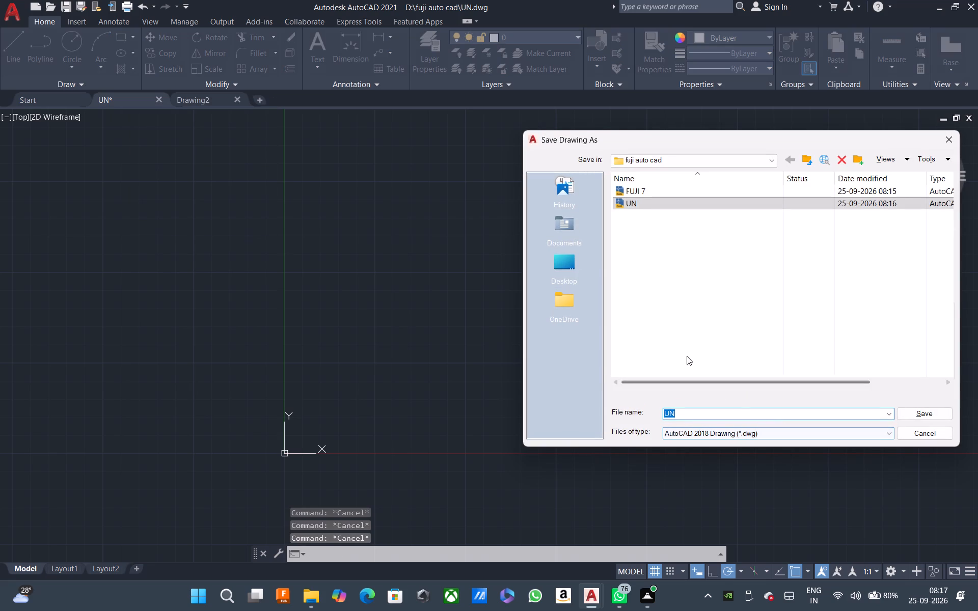
{"action": "left_click", "coordinate": [660, 186]}
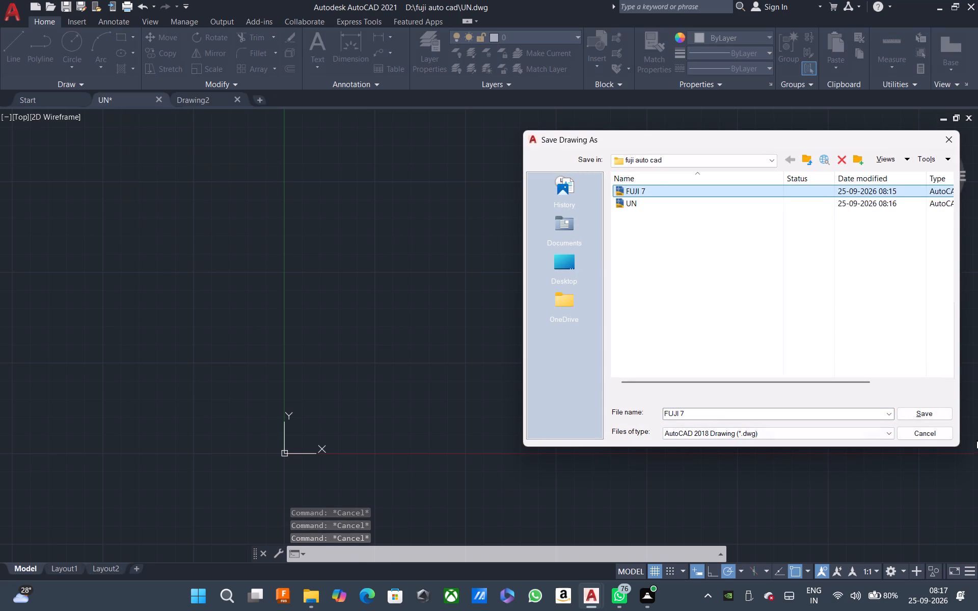
{"action": "left_click", "coordinate": [933, 416]}
{"action": "left_click", "coordinate": [695, 319]}
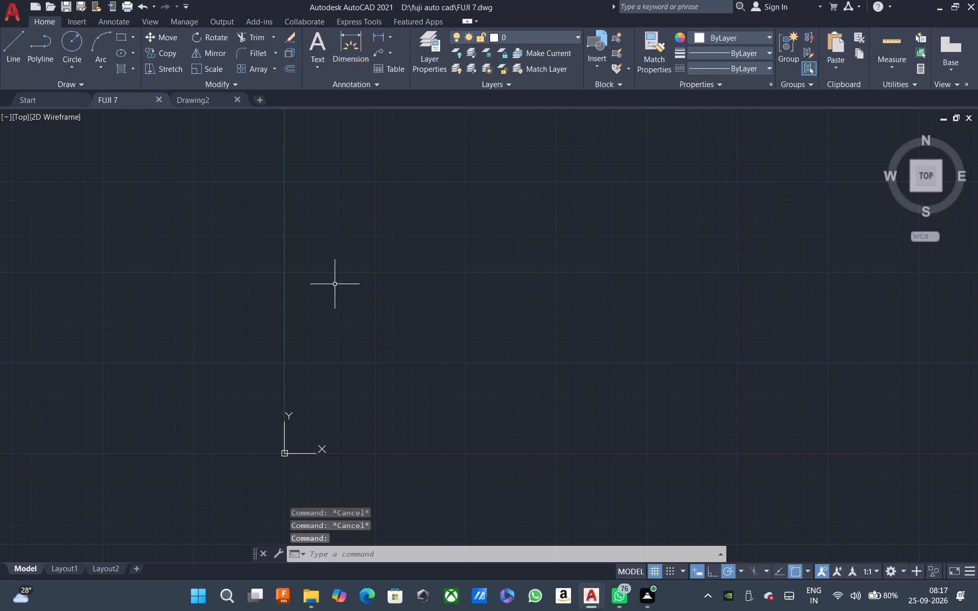
Check the drawing units settings of FUJI 7 and close them without changes.
{"action": "type", "text": "UN"}
{"action": "key", "text": "space"}
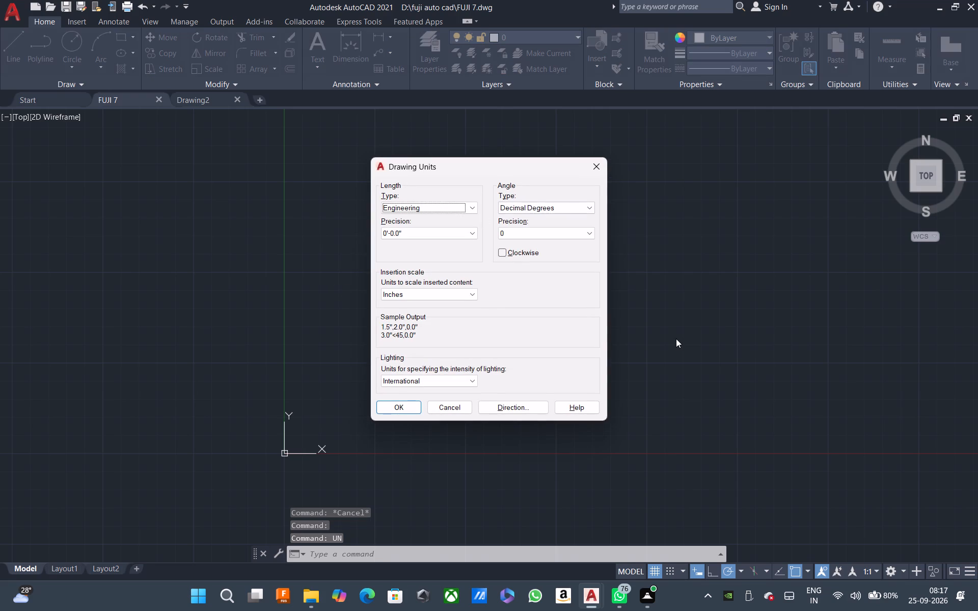
{"action": "key", "text": "Escape"}
{"action": "key", "text": "Escape"}
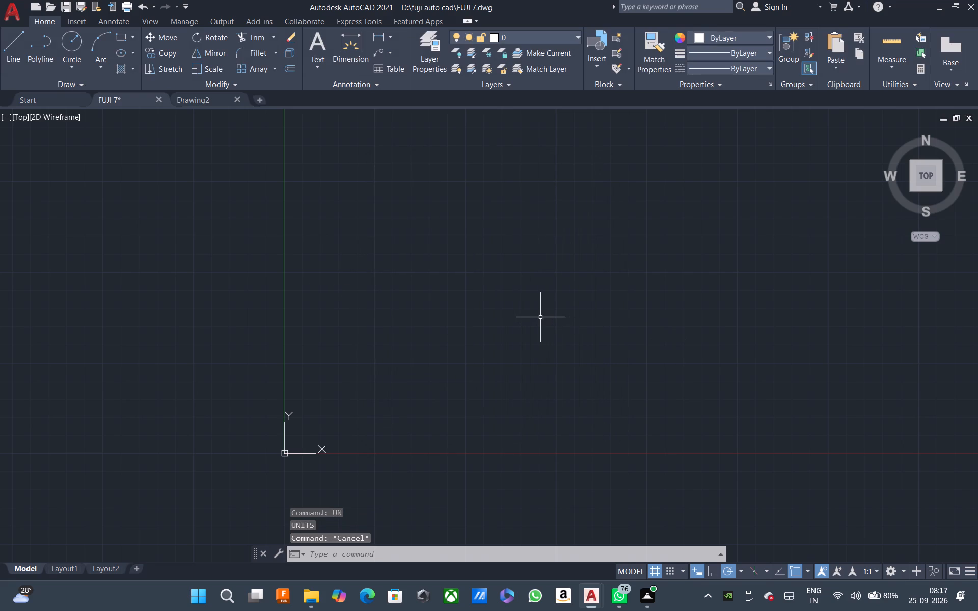
{"action": "type", "text": "UN"}
{"action": "key", "text": "space"}
{"action": "key", "text": "Escape"}
{"action": "key", "text": "Escape"}
{"action": "key", "text": "Escape"}
{"action": "key", "text": "Escape"}
{"action": "key", "text": "Escape"}
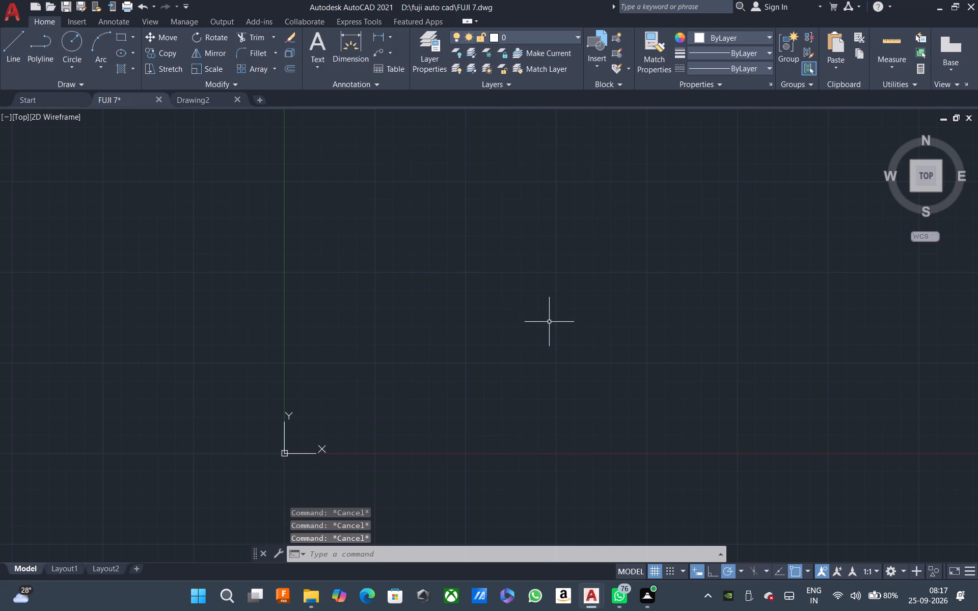
Save the FUJI 7 drawing.
{"action": "key", "text": "ctrl+s"}
{"action": "key", "text": "ctrl+s"}
Delete the UN drawing file from the fuji auto cad folder through the Save Drawing As dialog.
{"action": "scroll", "coordinate": [548, 321], "scroll_direction": "down", "scroll_amount": 1}
{"action": "middle_click_drag", "start_coordinate": [550, 321], "coordinate": [353, 338]}
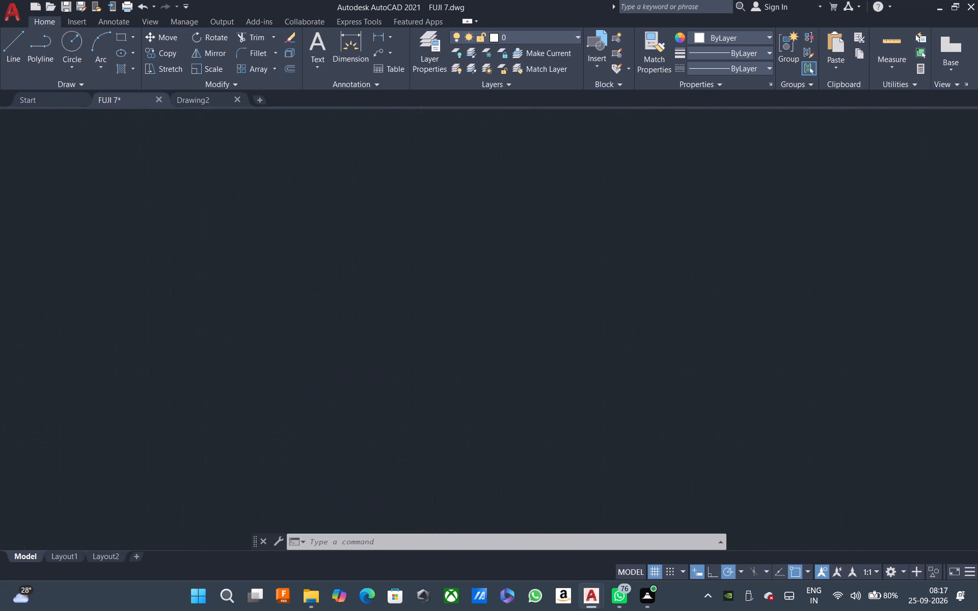
{"action": "scroll", "coordinate": [349, 337], "scroll_direction": "up", "scroll_amount": 1}
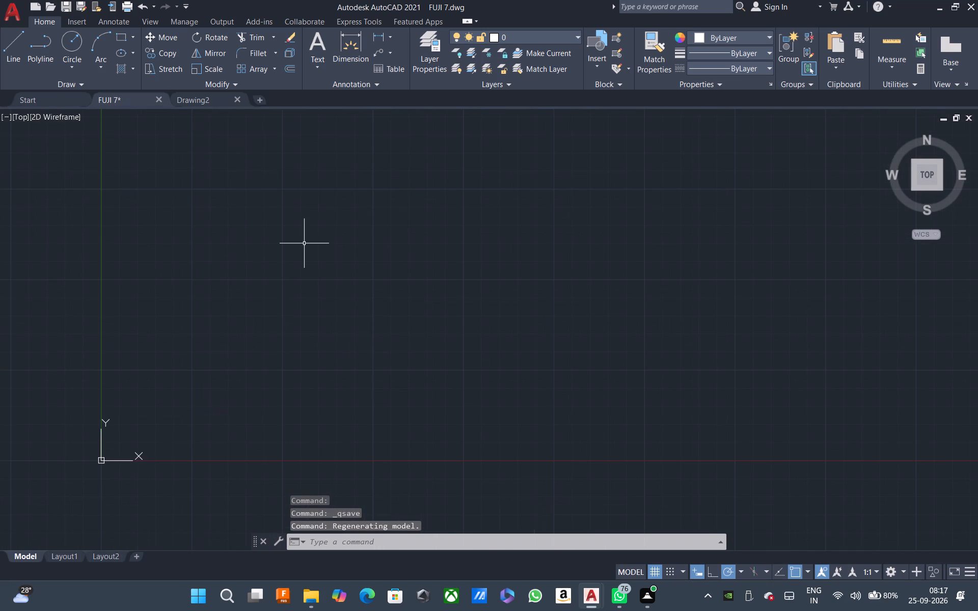
{"action": "right_click", "coordinate": [100, 98]}
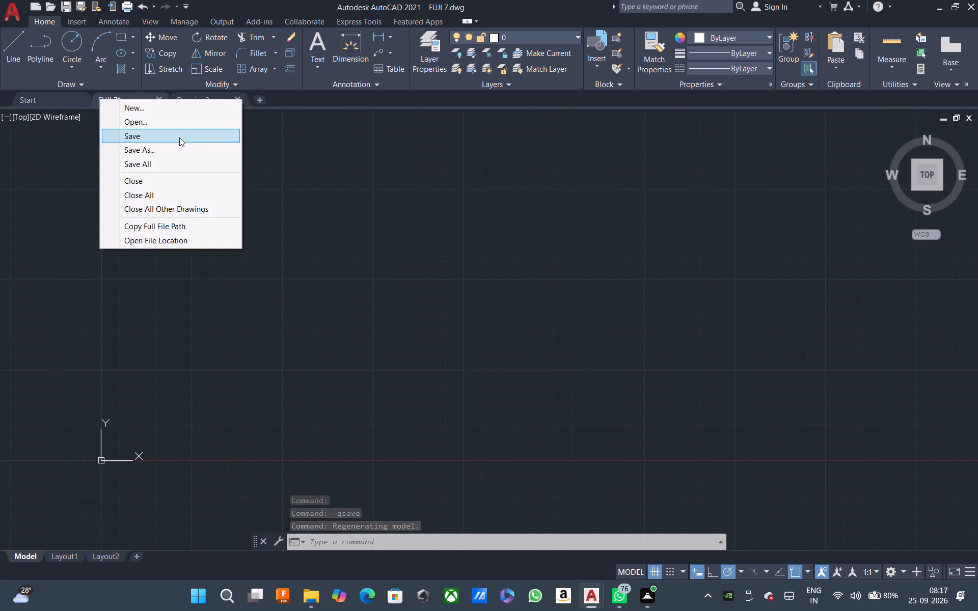
{"action": "left_click", "coordinate": [171, 151]}
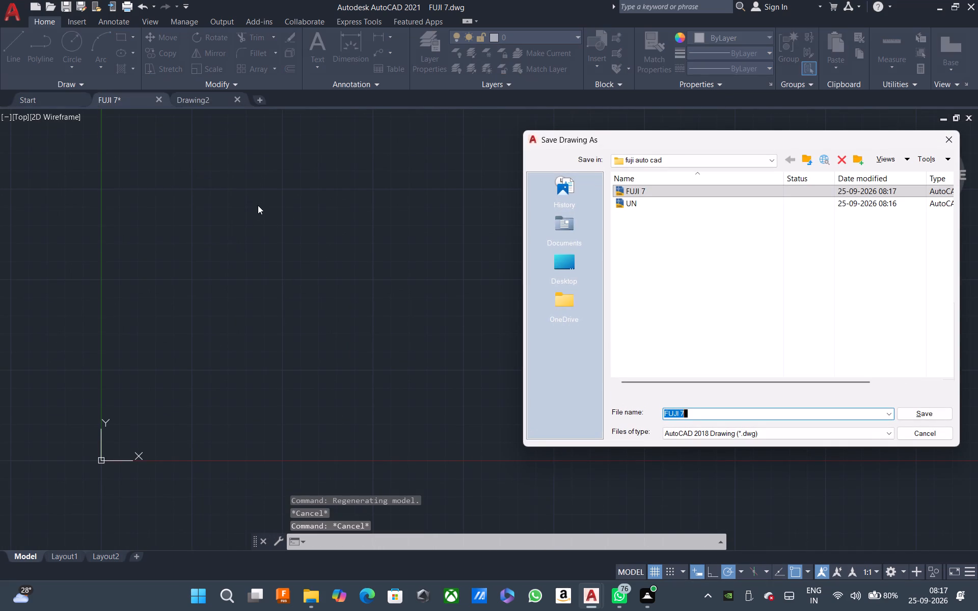
{"action": "right_click", "coordinate": [637, 207]}
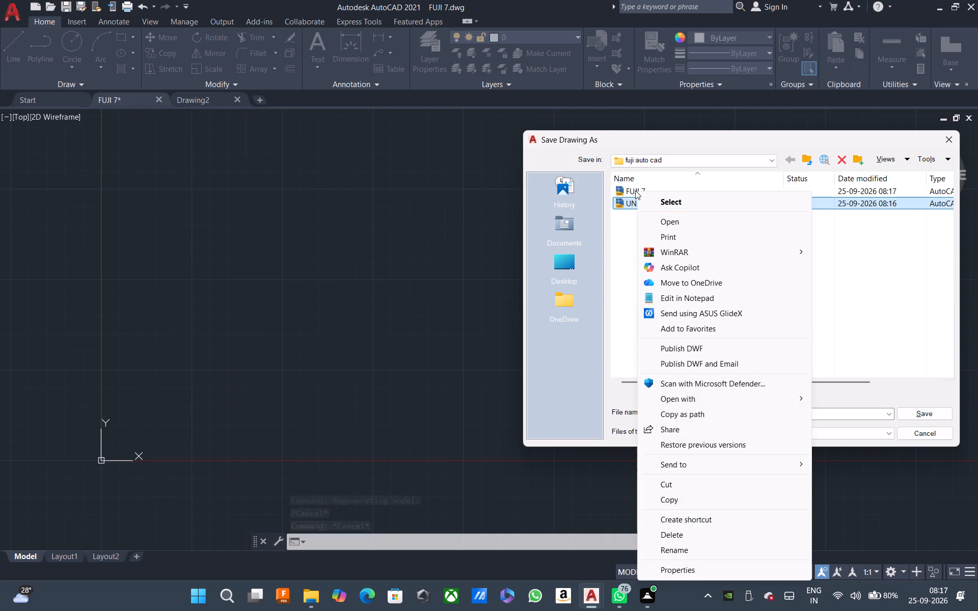
{"action": "left_click", "coordinate": [670, 529]}
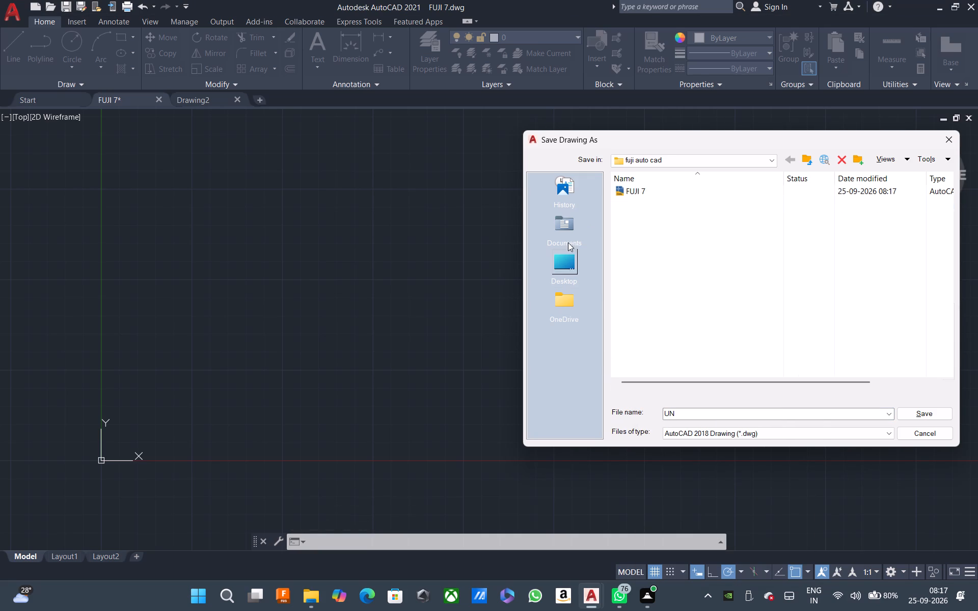
Save the drawing as FUJI 7 in the fuji auto cad folder, replacing the existing FUJI 7 file.
{"action": "left_click", "coordinate": [714, 193]}
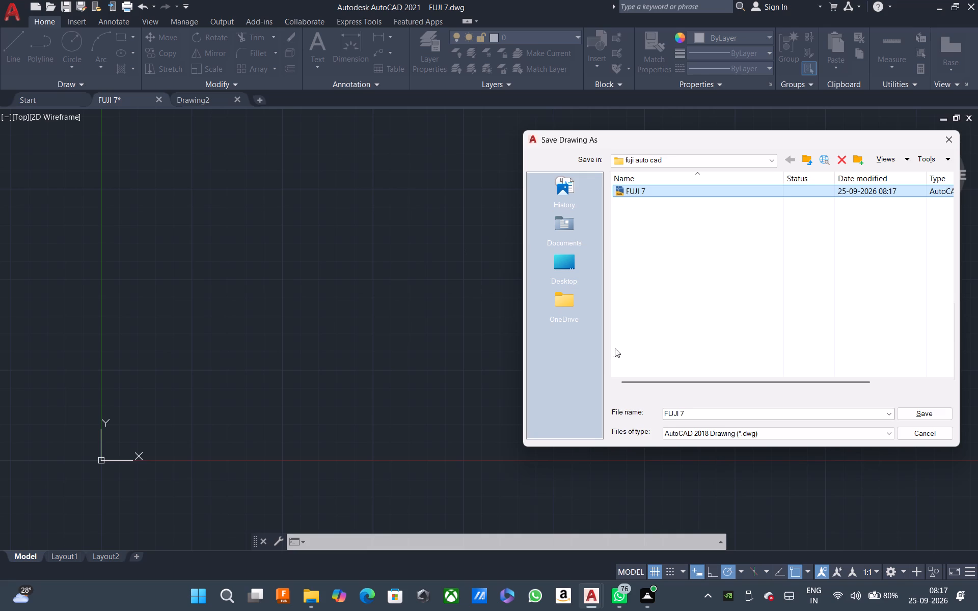
{"action": "left_click", "coordinate": [923, 412]}
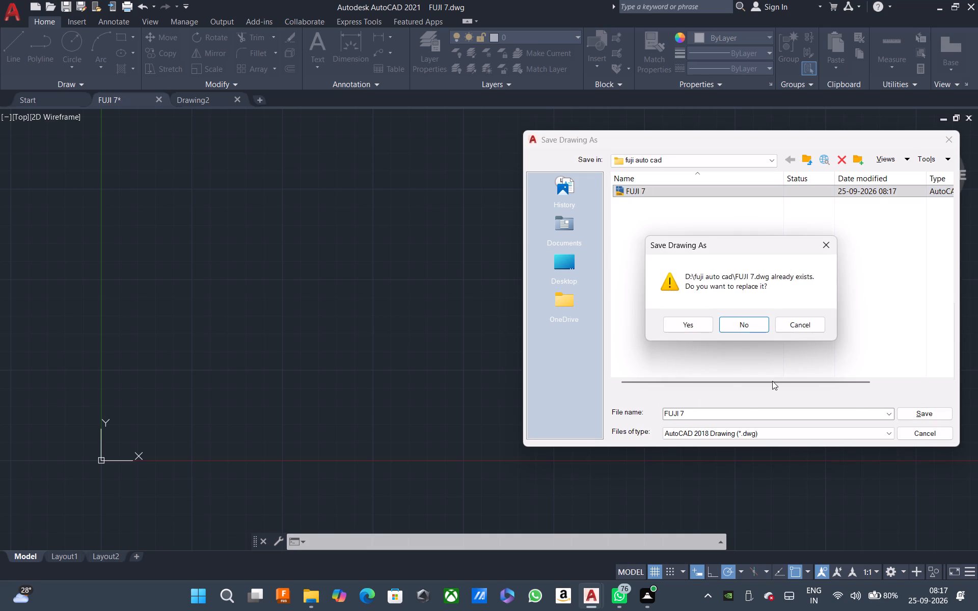
{"action": "left_click", "coordinate": [678, 318]}
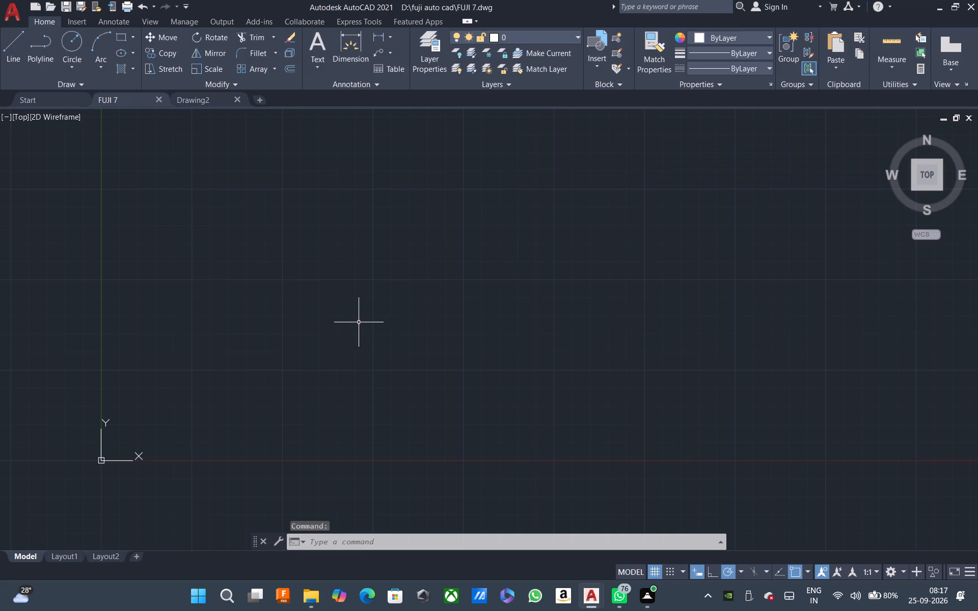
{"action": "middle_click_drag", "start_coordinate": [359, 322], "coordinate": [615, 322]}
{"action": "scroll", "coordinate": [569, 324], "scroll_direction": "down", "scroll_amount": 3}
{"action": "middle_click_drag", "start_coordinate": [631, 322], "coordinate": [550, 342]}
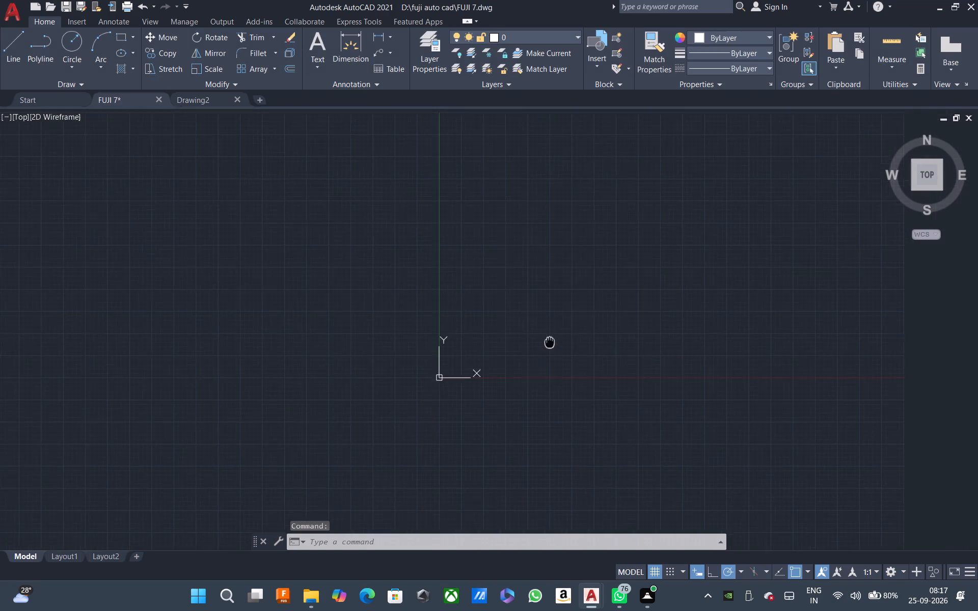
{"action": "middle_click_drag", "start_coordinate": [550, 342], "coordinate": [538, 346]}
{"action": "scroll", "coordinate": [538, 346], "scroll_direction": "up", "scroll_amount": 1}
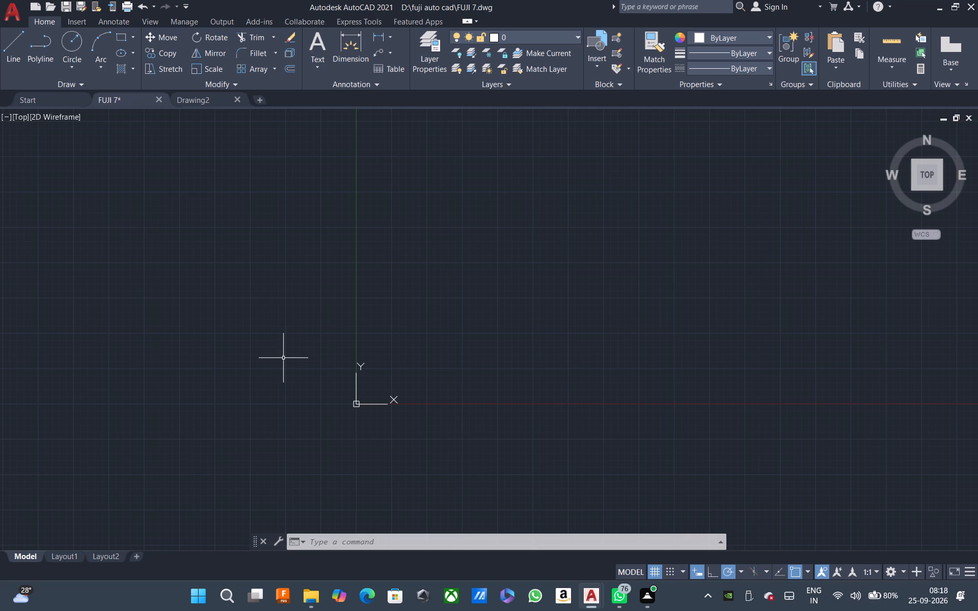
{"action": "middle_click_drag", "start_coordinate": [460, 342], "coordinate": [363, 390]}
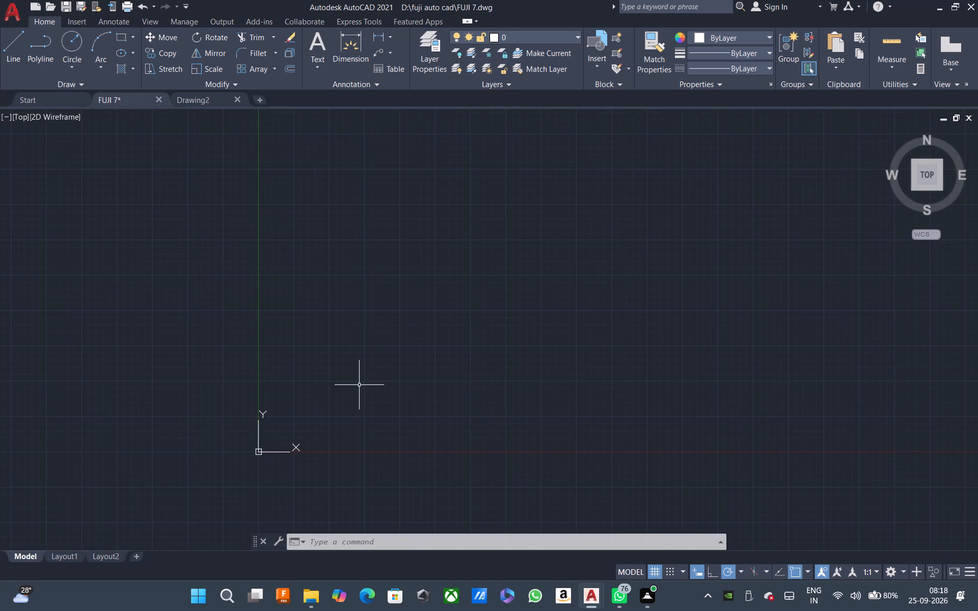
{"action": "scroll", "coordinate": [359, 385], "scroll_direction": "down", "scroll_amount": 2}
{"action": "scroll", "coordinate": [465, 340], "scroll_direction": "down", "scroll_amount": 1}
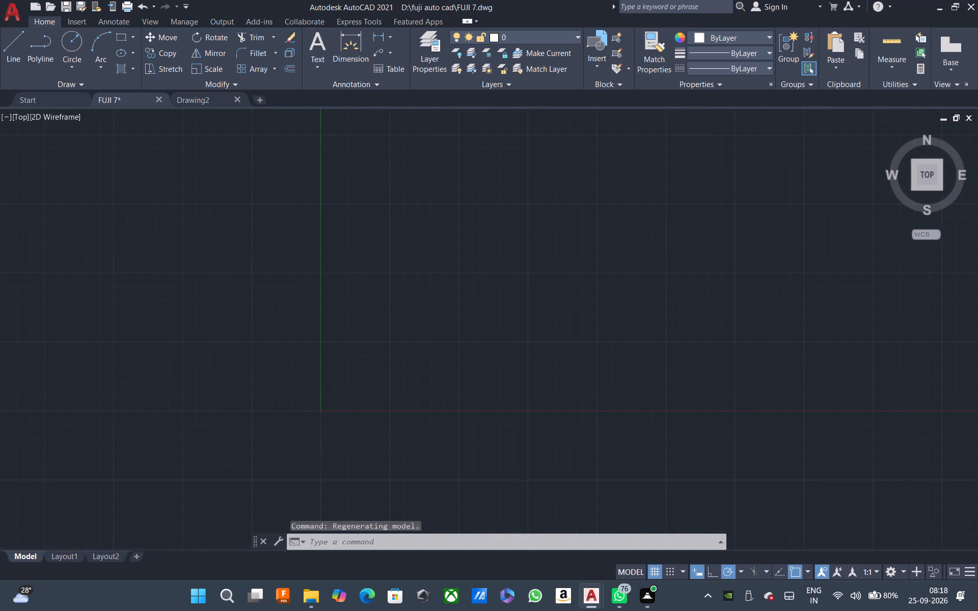
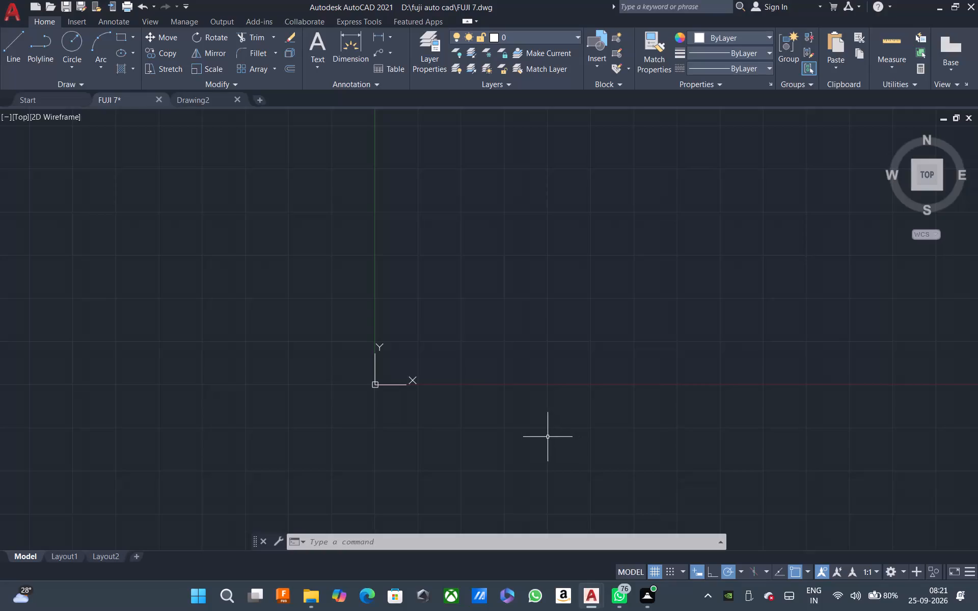
Draw one horizontal and one vertical construction line crossing at a common point above and beside the origin.
{"action": "key", "text": "x"}
{"action": "key", "text": "l"}
{"action": "key", "text": "space"}
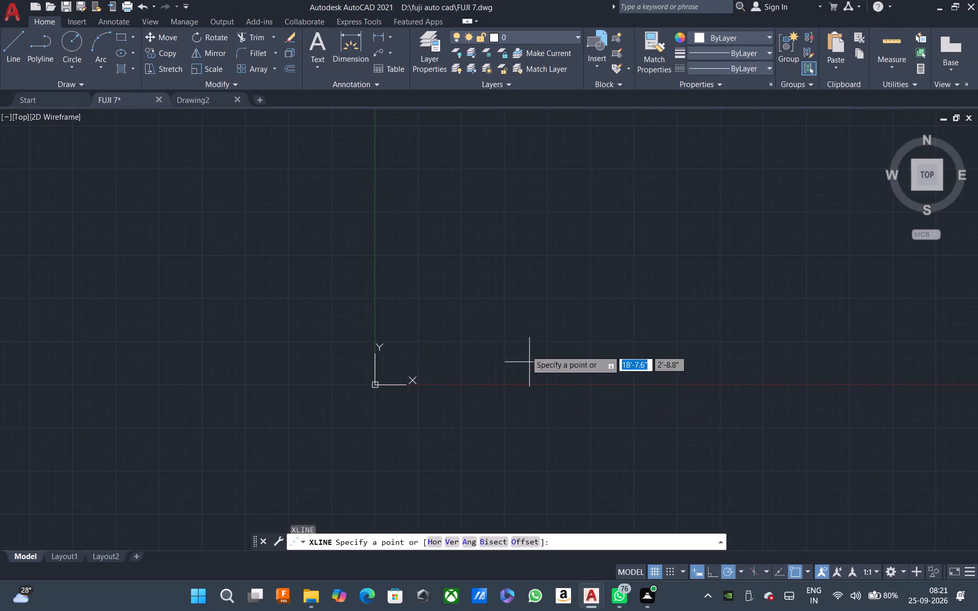
{"action": "left_click", "coordinate": [479, 271]}
{"action": "left_click", "coordinate": [582, 271]}
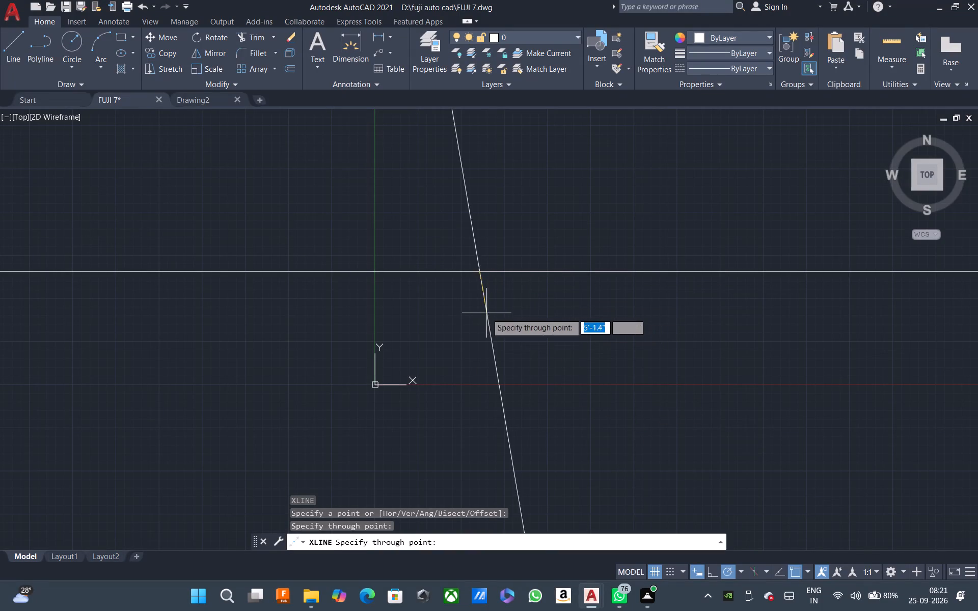
{"action": "left_click", "coordinate": [482, 310]}
{"action": "key", "text": "Escape"}
Offset the horizontal construction line 9" upward and the vertical construction line 9" to its right.
{"action": "scroll", "coordinate": [490, 315], "scroll_direction": "down", "scroll_amount": 3}
{"action": "middle_click_drag", "start_coordinate": [495, 313], "coordinate": [491, 320]}
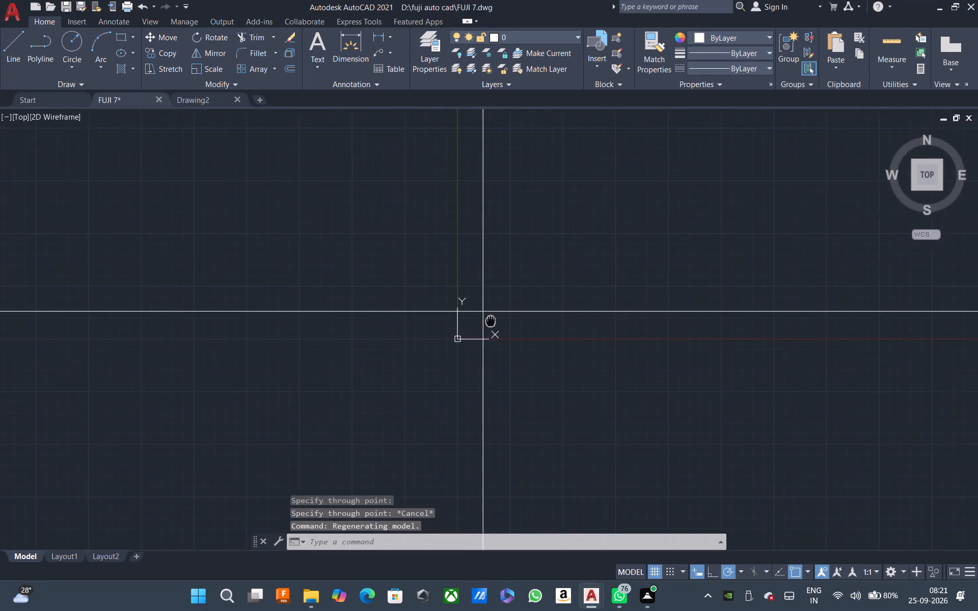
{"action": "middle_click_drag", "start_coordinate": [491, 320], "coordinate": [453, 349]}
{"action": "scroll", "coordinate": [469, 329], "scroll_direction": "up", "scroll_amount": 3}
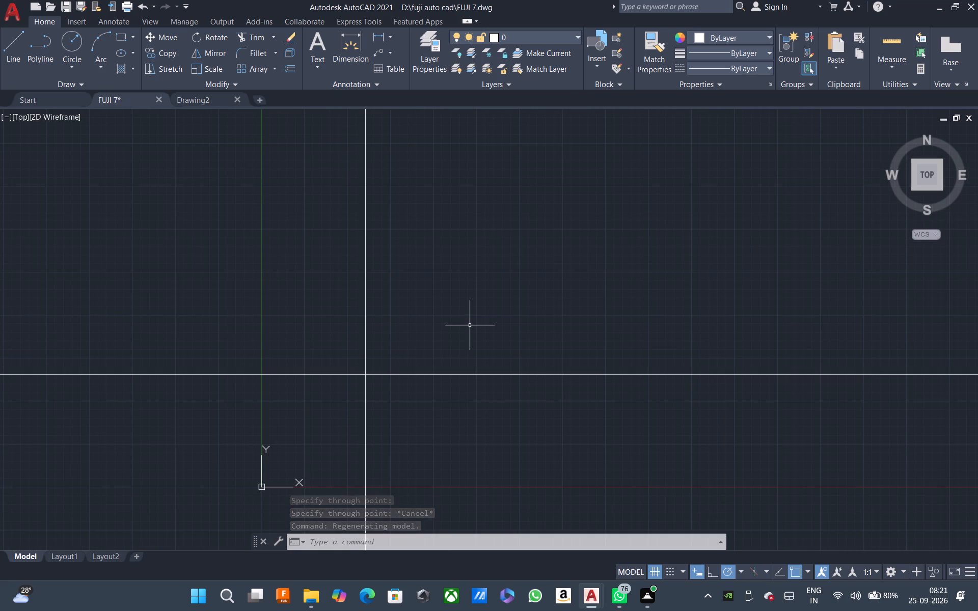
{"action": "type", "text": "O 9"}
{"action": "key", "text": "space"}
{"action": "left_click", "coordinate": [424, 375]}
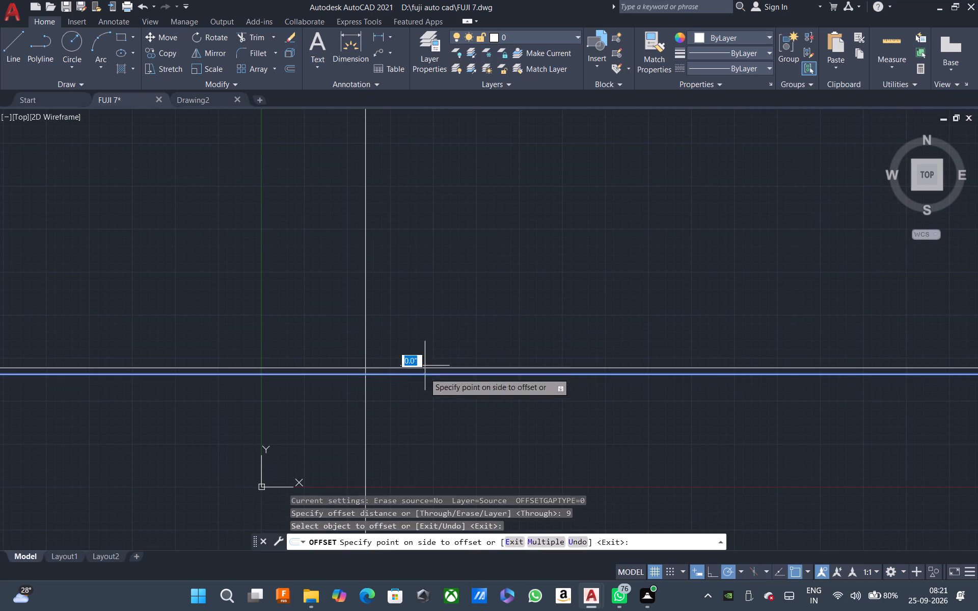
{"action": "left_click", "coordinate": [430, 329]}
{"action": "left_click", "coordinate": [366, 295]}
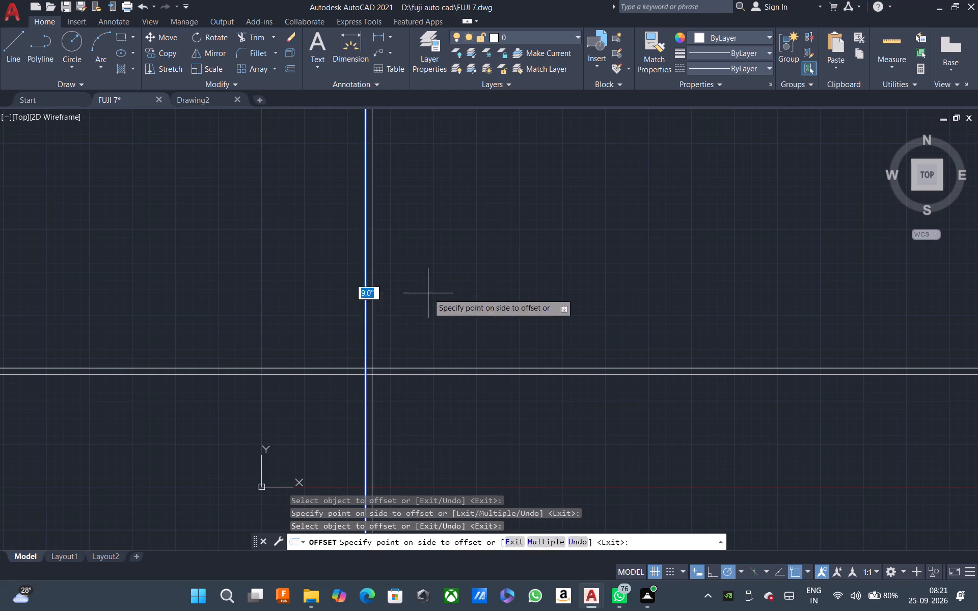
{"action": "left_click", "coordinate": [434, 293]}
{"action": "key", "text": "Escape"}
Trim the construction lines beyond their crossings to form a clean double-line lower-left wall corner.
{"action": "type", "text": "TR"}
{"action": "key", "text": "space"}
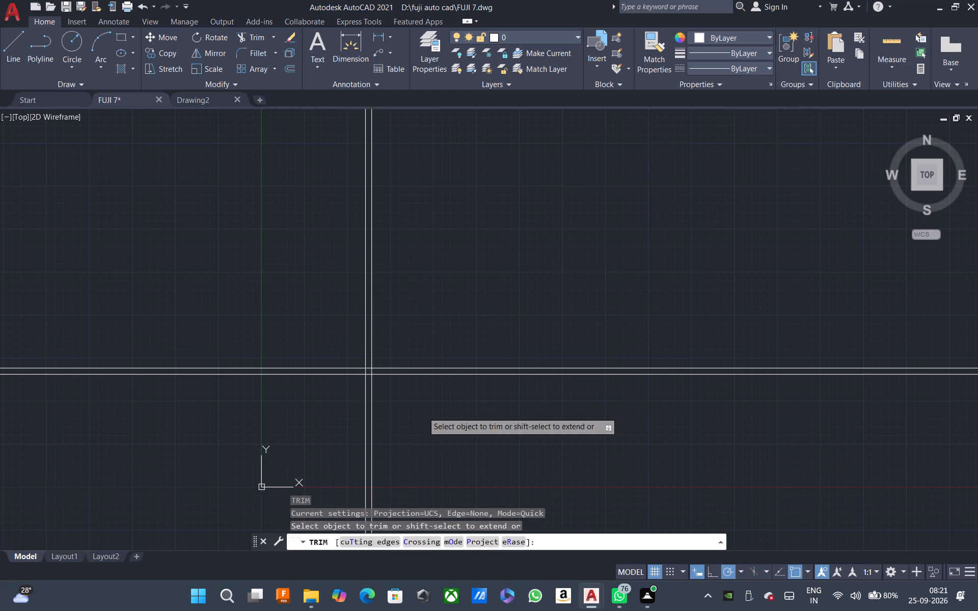
{"action": "left_click", "coordinate": [423, 412]}
{"action": "left_click", "coordinate": [311, 351]}
{"action": "scroll", "coordinate": [374, 374], "scroll_direction": "up", "scroll_amount": 5}
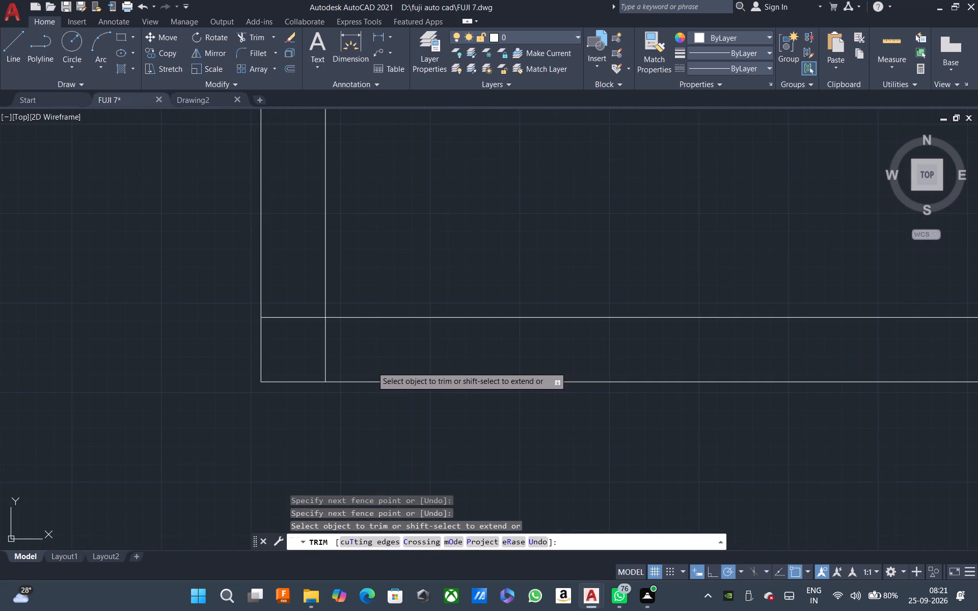
{"action": "left_click", "coordinate": [372, 367]}
{"action": "left_click", "coordinate": [291, 309]}
{"action": "scroll", "coordinate": [290, 311], "scroll_direction": "down", "scroll_amount": 4}
{"action": "key", "text": "Escape"}
Offset the outer left wall line 24' to the right.
{"action": "middle_click_drag", "start_coordinate": [375, 364], "coordinate": [337, 427]}
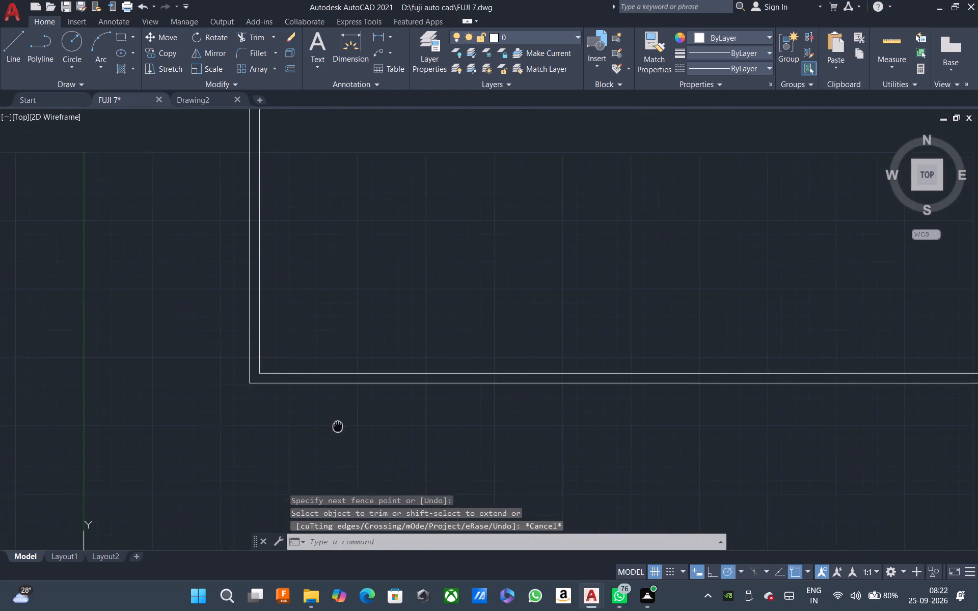
{"action": "middle_click_drag", "start_coordinate": [337, 427], "coordinate": [333, 431]}
{"action": "scroll", "coordinate": [312, 416], "scroll_direction": "down", "scroll_amount": 3}
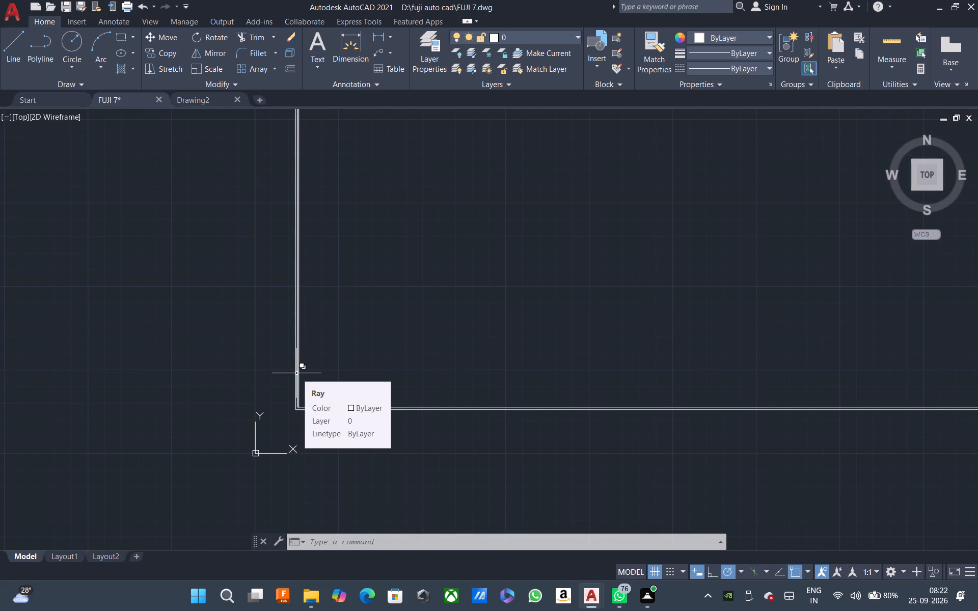
{"action": "type", "text": "O"}
{"action": "key", "text": "space"}
{"action": "type", "text": "24'"}
{"action": "key", "text": "space"}
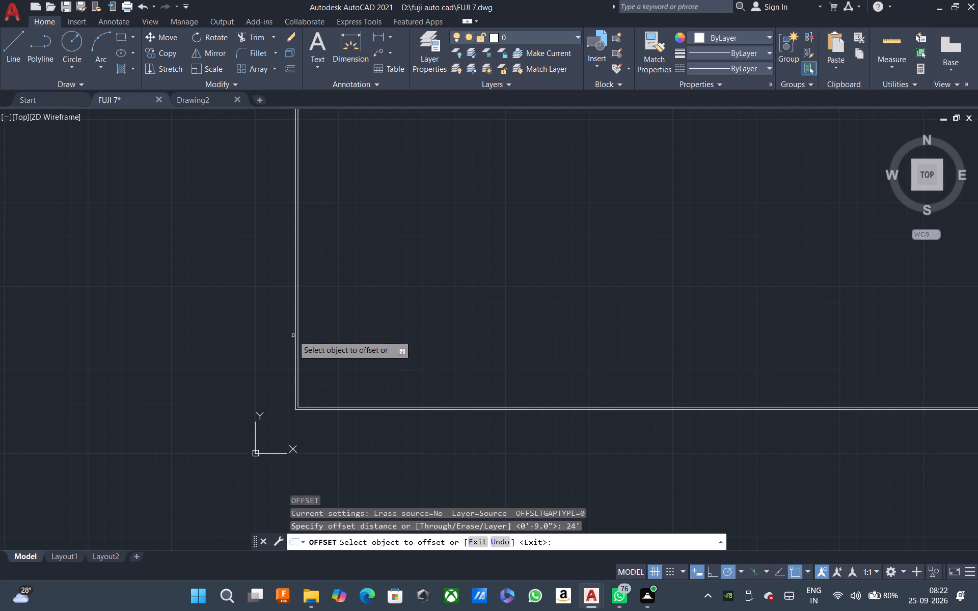
{"action": "scroll", "coordinate": [293, 336], "scroll_direction": "up", "scroll_amount": 4}
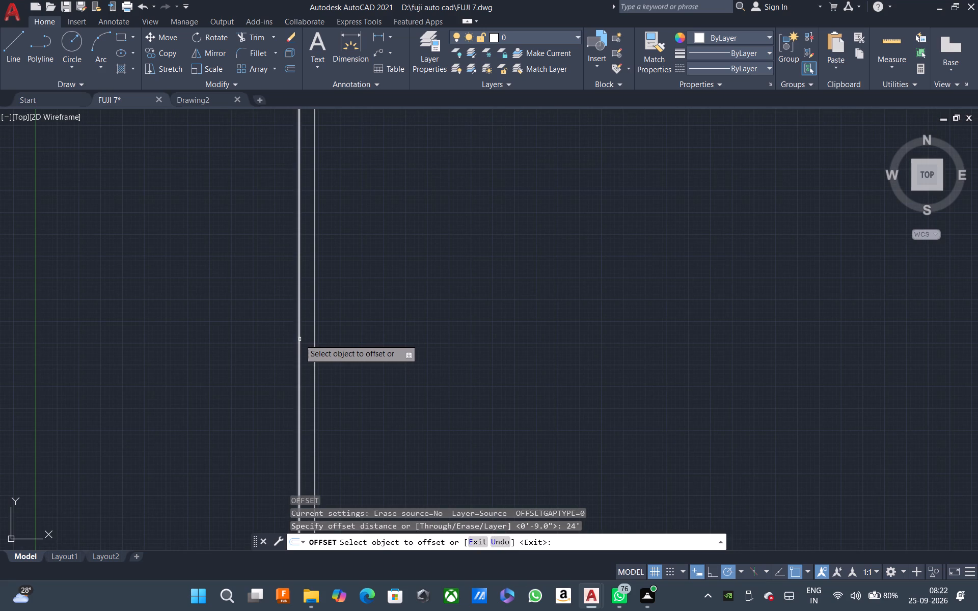
{"action": "left_click", "coordinate": [300, 339]}
{"action": "scroll", "coordinate": [300, 339], "scroll_direction": "down", "scroll_amount": 5}
{"action": "left_click", "coordinate": [476, 343]}
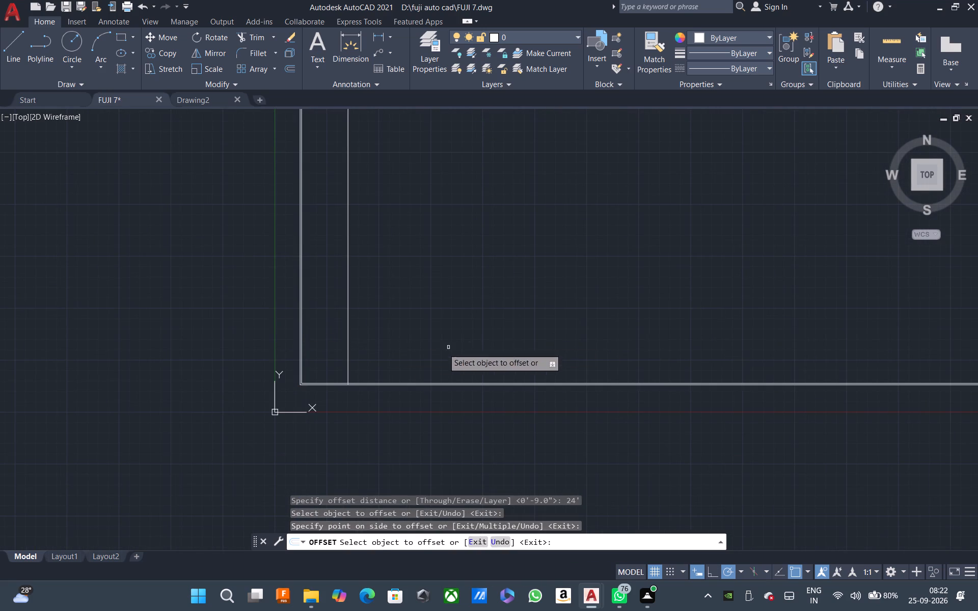
{"action": "scroll", "coordinate": [326, 376], "scroll_direction": "up", "scroll_amount": 4}
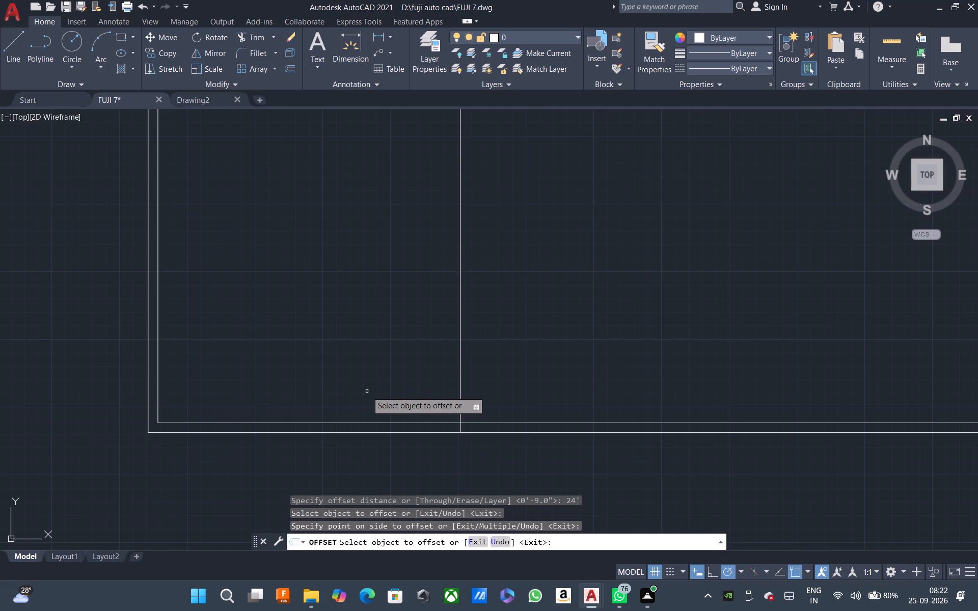
{"action": "key", "text": "Escape"}
Offset the outer bottom wall line 42' upward.
{"action": "type", "text": "O"}
{"action": "key", "text": "space"}
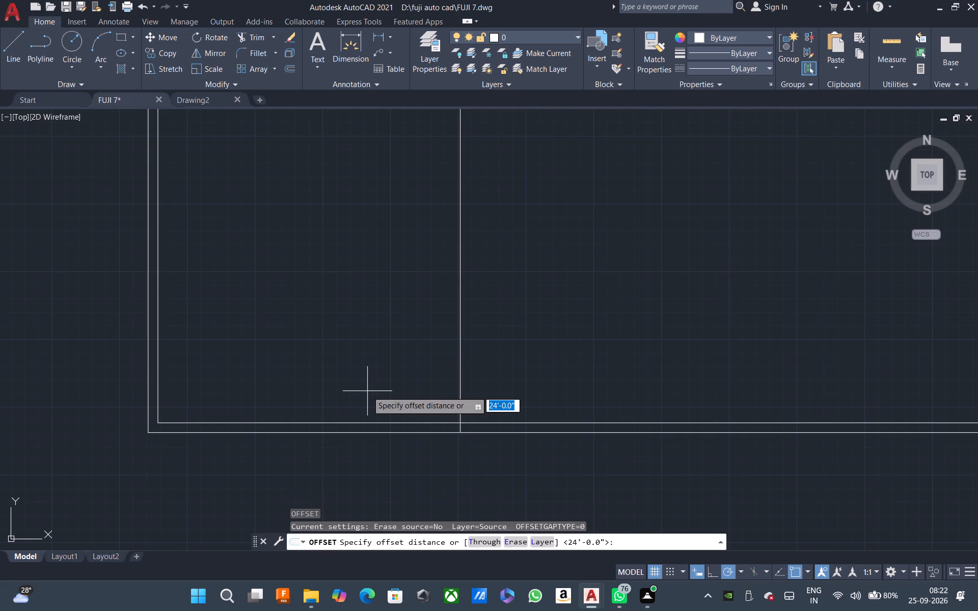
{"action": "key", "text": "4"}
{"action": "type", "text": "2'"}
{"action": "key", "text": "space"}
{"action": "left_click", "coordinate": [351, 433]}
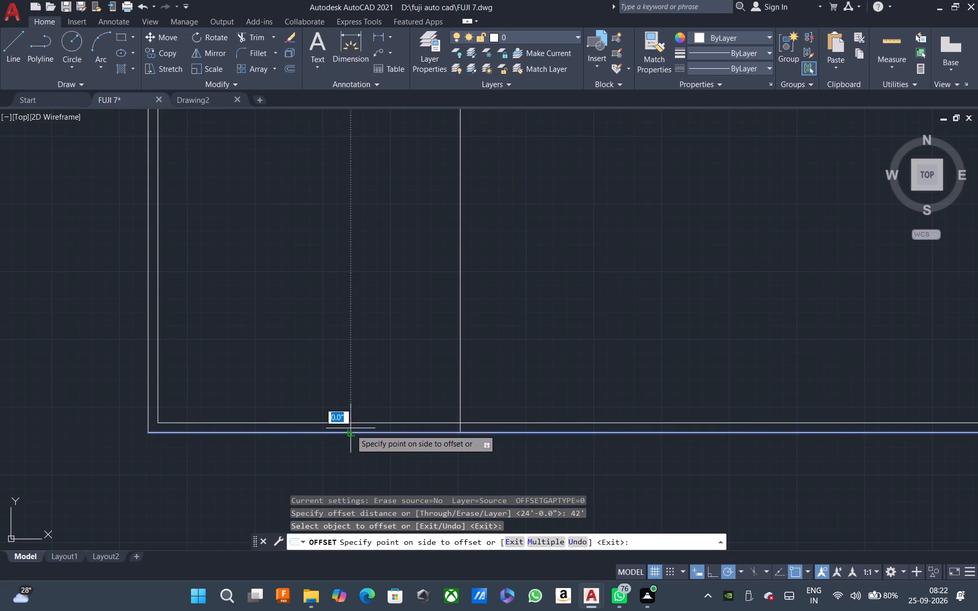
{"action": "scroll", "coordinate": [351, 420], "scroll_direction": "down", "scroll_amount": 3}
{"action": "left_click", "coordinate": [345, 323]}
{"action": "key", "text": "Escape"}
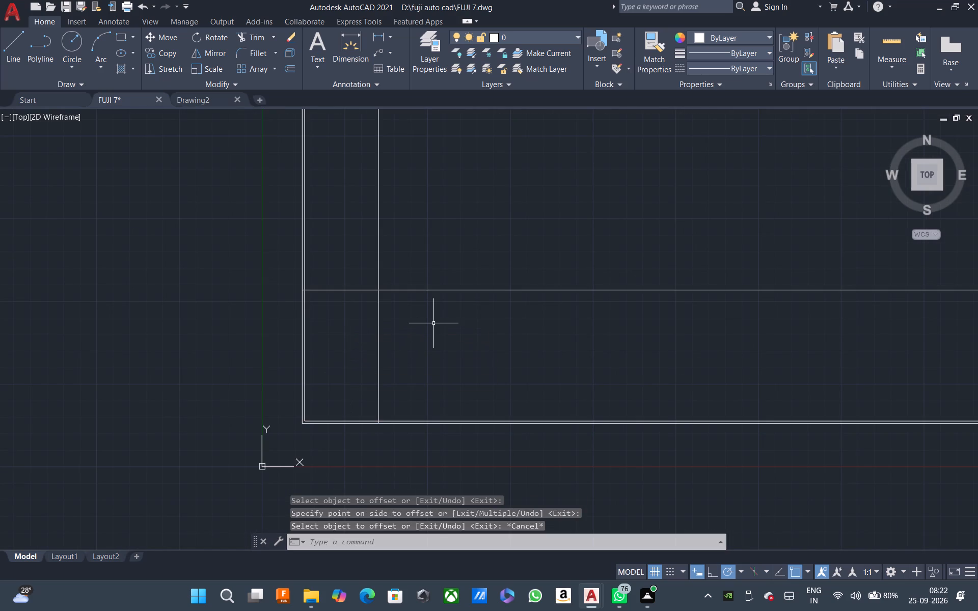
Trim the lines extending past the new top and right boundaries to leave a closed 24' by 42' outline.
{"action": "type", "text": "TR"}
{"action": "key", "text": "space"}
{"action": "left_click_drag", "start_coordinate": [456, 325], "coordinate": [437, 306]}
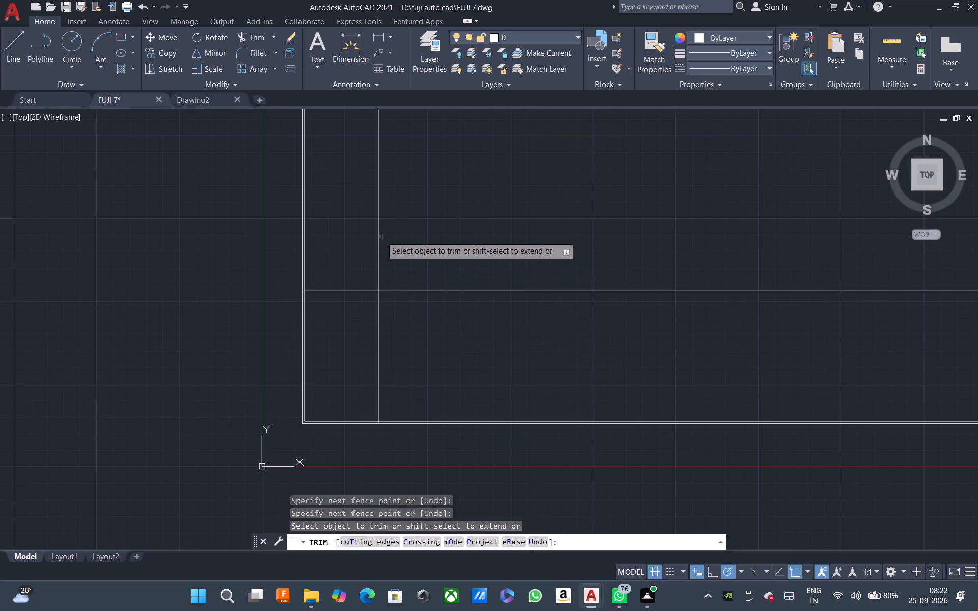
{"action": "left_click", "coordinate": [364, 232]}
{"action": "left_click", "coordinate": [443, 318]}
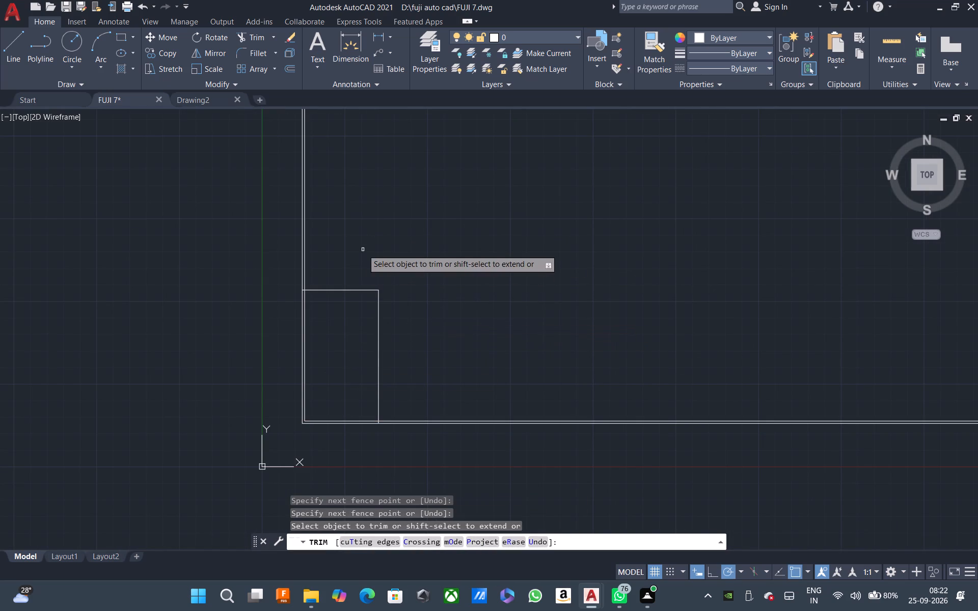
{"action": "left_click", "coordinate": [372, 261]}
{"action": "left_click", "coordinate": [289, 250]}
{"action": "left_click", "coordinate": [502, 338]}
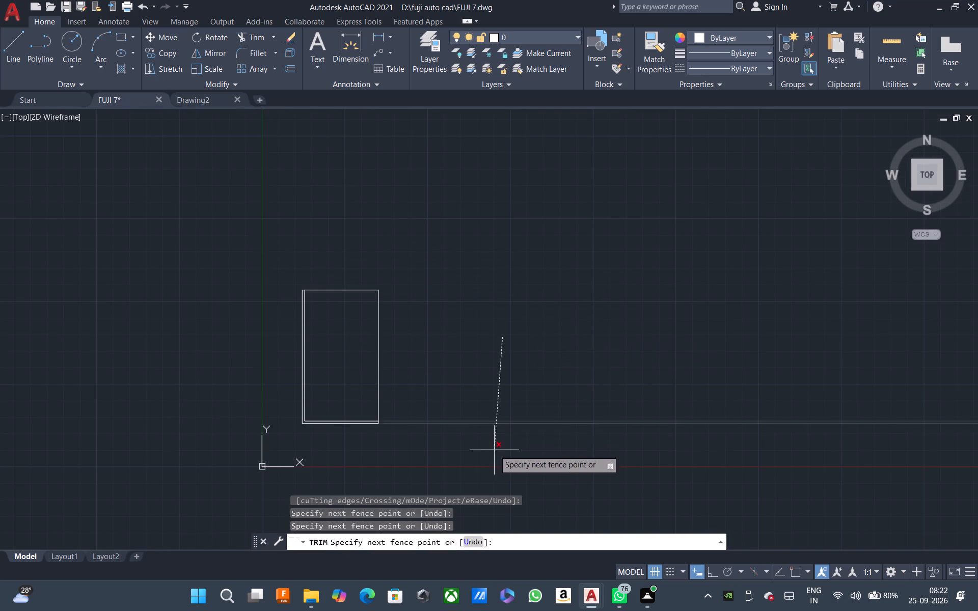
{"action": "left_click", "coordinate": [495, 450]}
{"action": "key", "text": "Escape"}
Offset the outline's right and top lines 9" inward to form the remaining wall thicknesses.
{"action": "type", "text": "O 9"}
{"action": "key", "text": "space"}
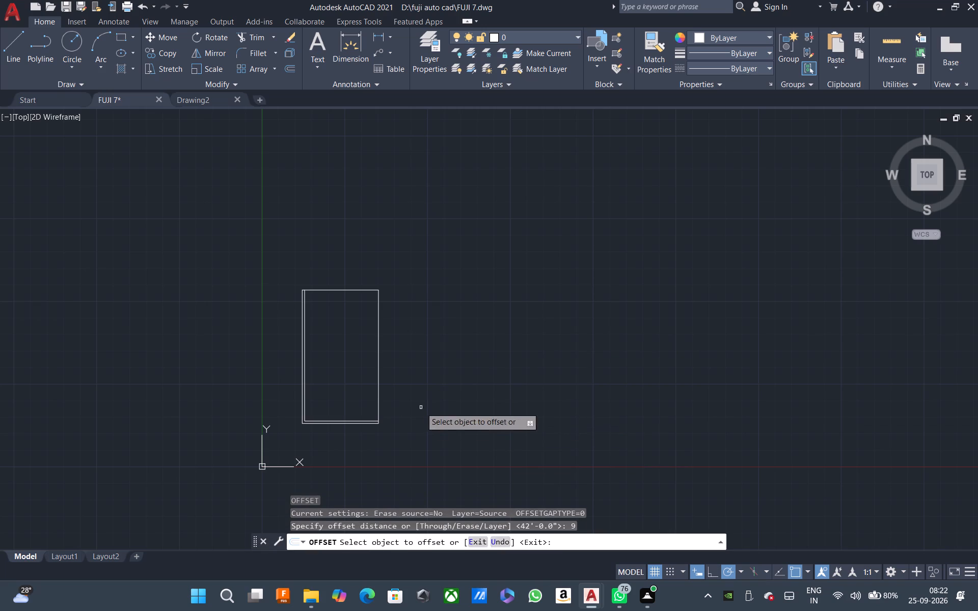
{"action": "left_click", "coordinate": [378, 359]}
{"action": "left_click", "coordinate": [372, 357]}
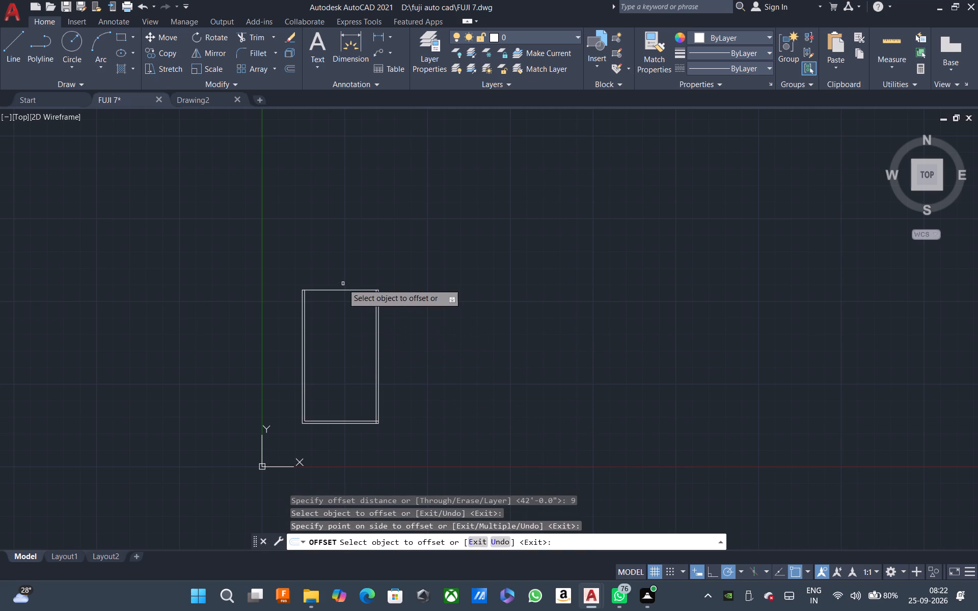
{"action": "left_click", "coordinate": [339, 290]}
{"action": "left_click", "coordinate": [339, 342]}
{"action": "scroll", "coordinate": [284, 287], "scroll_direction": "up", "scroll_amount": 3}
{"action": "key", "text": "Escape"}
Trim the overlapping inner wall lines at the outline's upper-left and upper-right corners.
{"action": "scroll", "coordinate": [348, 323], "scroll_direction": "up", "scroll_amount": 5}
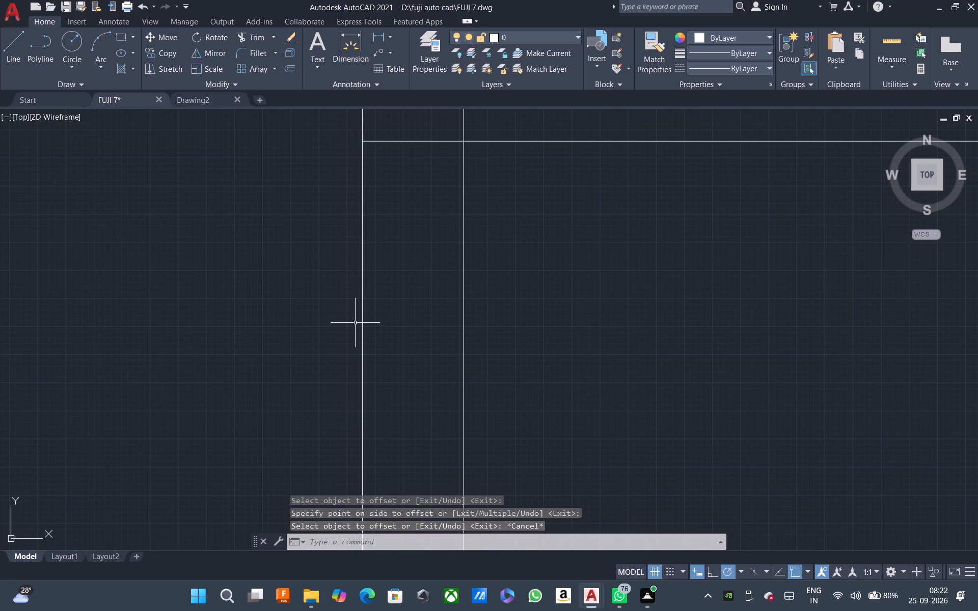
{"action": "key", "text": "t"}
{"action": "key", "text": "r"}
{"action": "key", "text": "space"}
{"action": "left_click", "coordinate": [474, 121]}
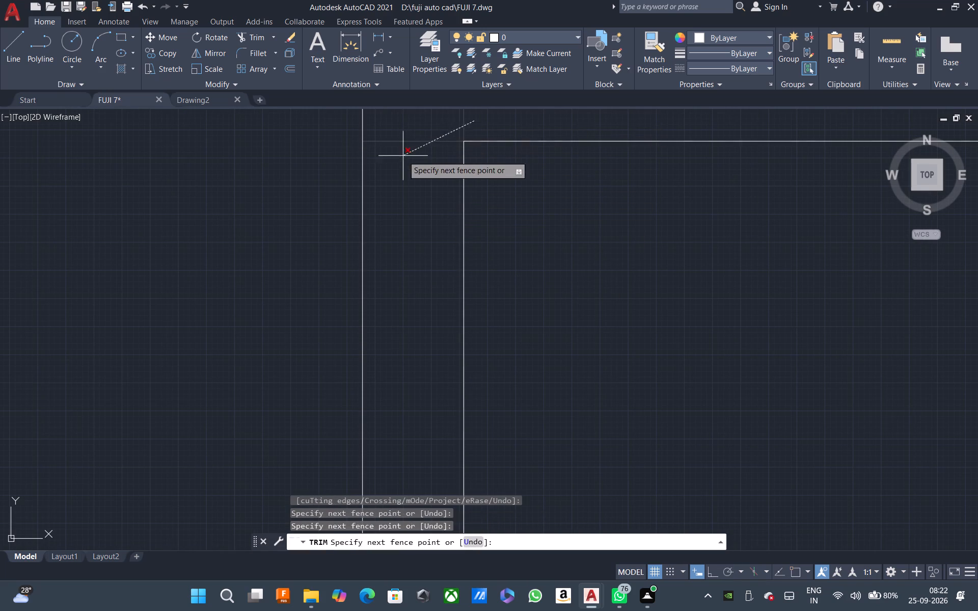
{"action": "left_click", "coordinate": [401, 157]}
{"action": "scroll", "coordinate": [414, 316], "scroll_direction": "down", "scroll_amount": 5}
{"action": "middle_click_drag", "start_coordinate": [619, 367], "coordinate": [399, 355]}
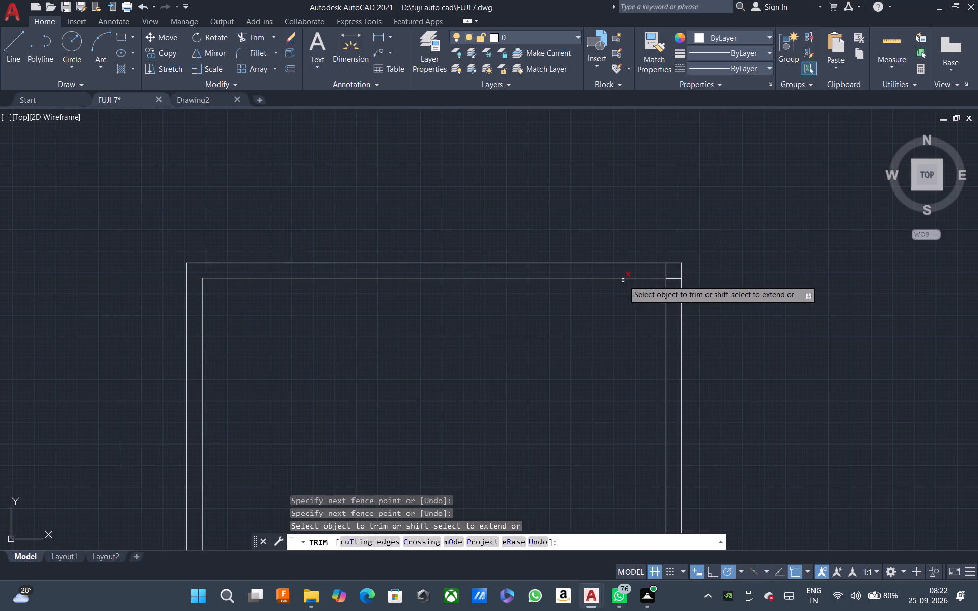
{"action": "scroll", "coordinate": [671, 272], "scroll_direction": "up", "scroll_amount": 5}
{"action": "left_click_drag", "start_coordinate": [712, 341], "coordinate": [704, 338]}
{"action": "left_click", "coordinate": [607, 255]}
{"action": "scroll", "coordinate": [592, 264], "scroll_direction": "down", "scroll_amount": 5}
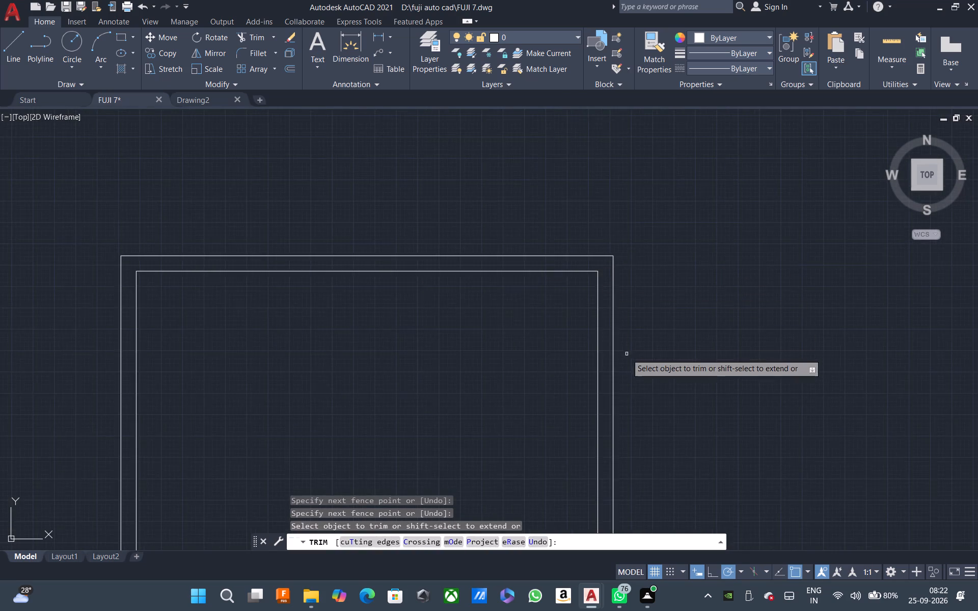
Trim the overlapping inner wall lines at the outline's lower-right corner.
{"action": "middle_click_drag", "start_coordinate": [627, 355], "coordinate": [562, 184]}
{"action": "middle_click_drag", "start_coordinate": [539, 408], "coordinate": [496, 156]}
{"action": "scroll", "coordinate": [496, 156], "scroll_direction": "up", "scroll_amount": 1}
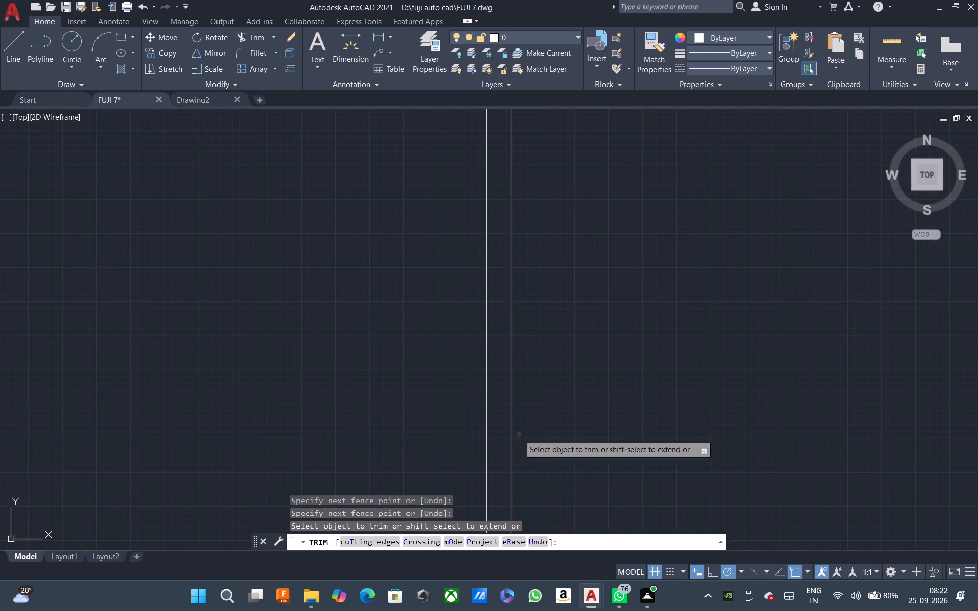
{"action": "middle_click_drag", "start_coordinate": [512, 406], "coordinate": [510, 385]}
{"action": "scroll", "coordinate": [512, 406], "scroll_direction": "down", "scroll_amount": 4}
{"action": "scroll", "coordinate": [501, 487], "scroll_direction": "up", "scroll_amount": 6}
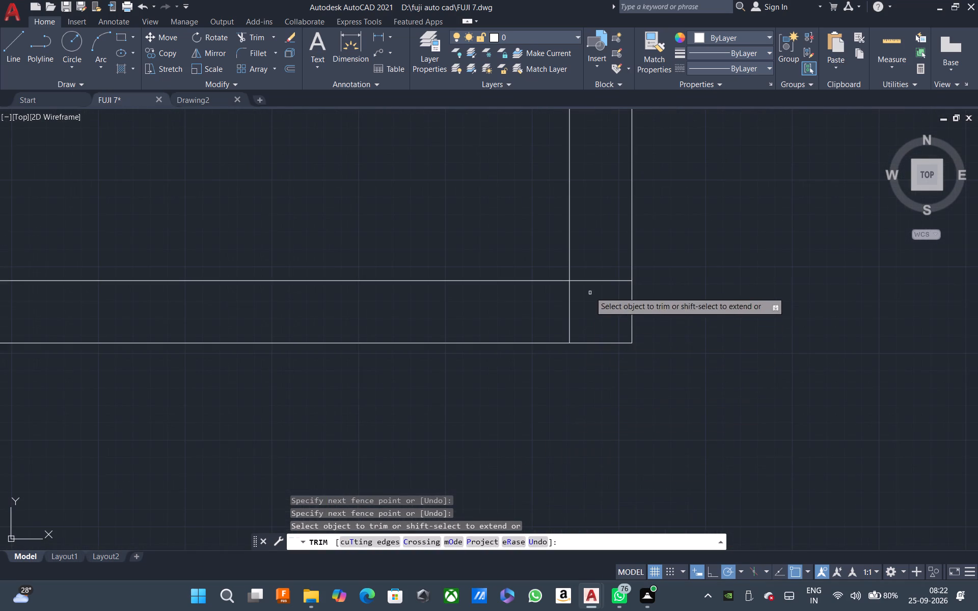
{"action": "left_click", "coordinate": [593, 257]}
{"action": "left_click", "coordinate": [542, 325]}
{"action": "scroll", "coordinate": [558, 312], "scroll_direction": "down", "scroll_amount": 4}
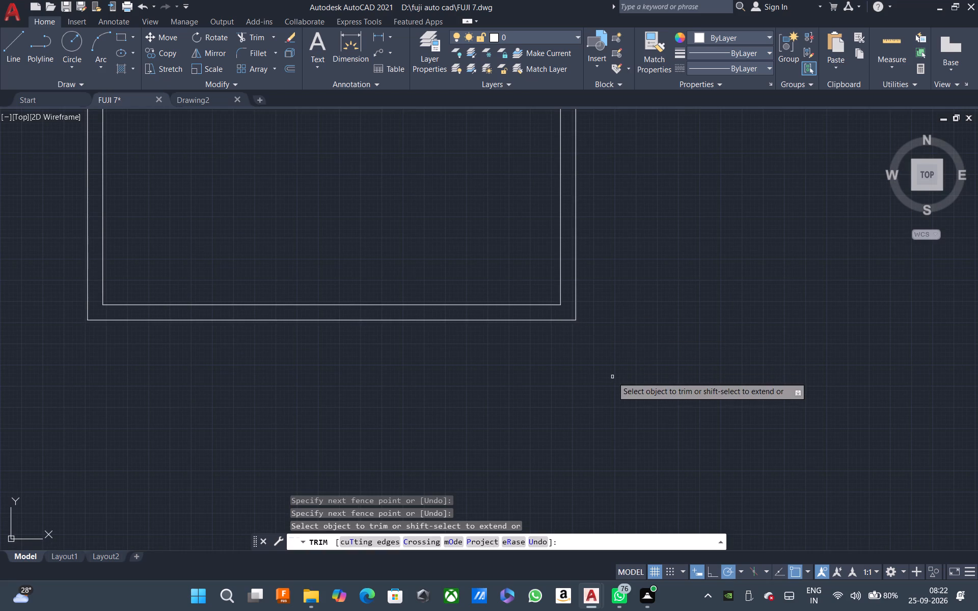
{"action": "key", "text": "Escape"}
Offset the left wall's inner line 10' inward to place the first face of a vertical partition.
{"action": "scroll", "coordinate": [612, 377], "scroll_direction": "down", "scroll_amount": 5}
{"action": "scroll", "coordinate": [599, 352], "scroll_direction": "up", "scroll_amount": 3}
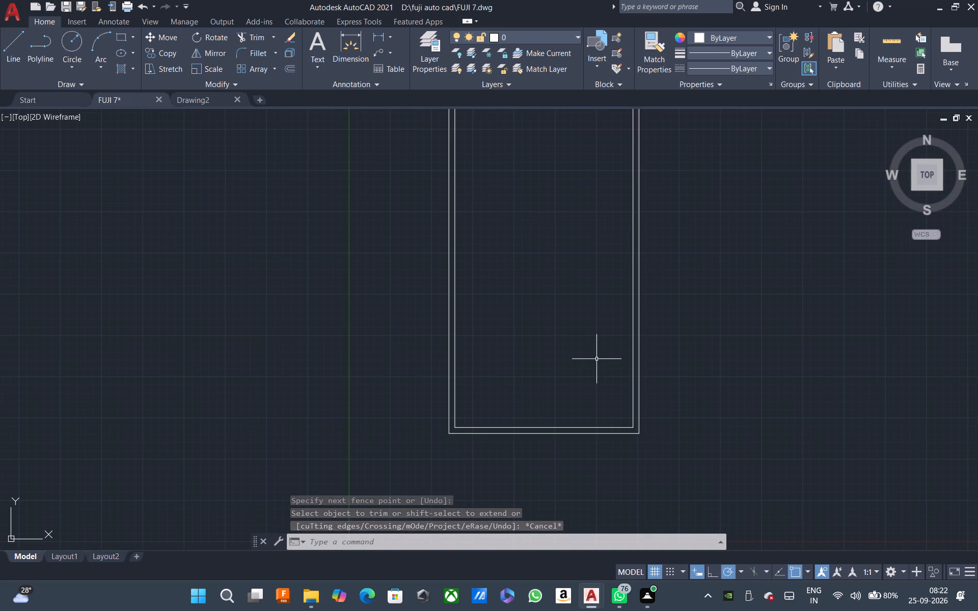
{"action": "type", "text": "O"}
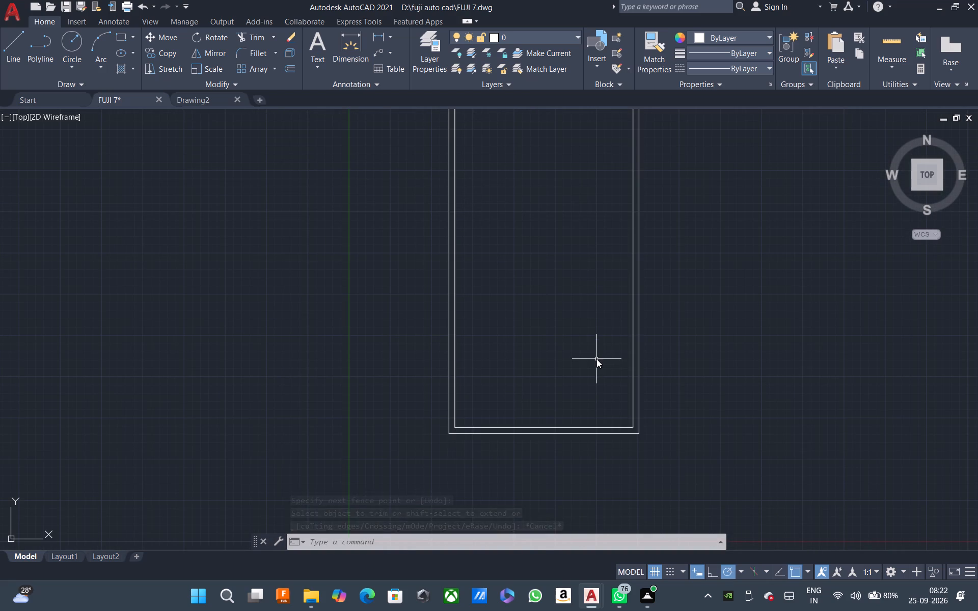
{"action": "key", "text": "space"}
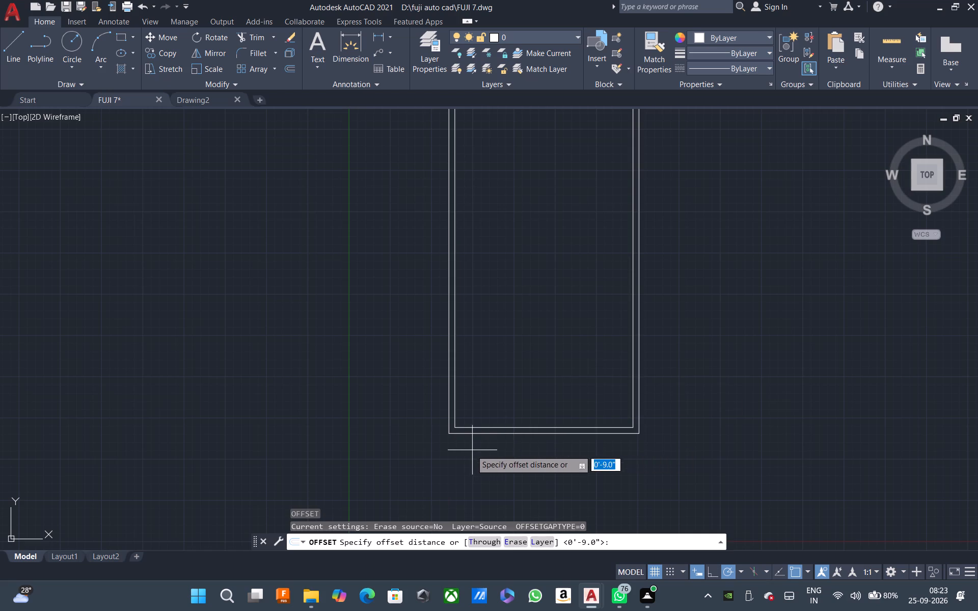
{"action": "scroll", "coordinate": [471, 450], "scroll_direction": "up", "scroll_amount": 3}
{"action": "middle_click_drag", "start_coordinate": [533, 325], "coordinate": [392, 411]}
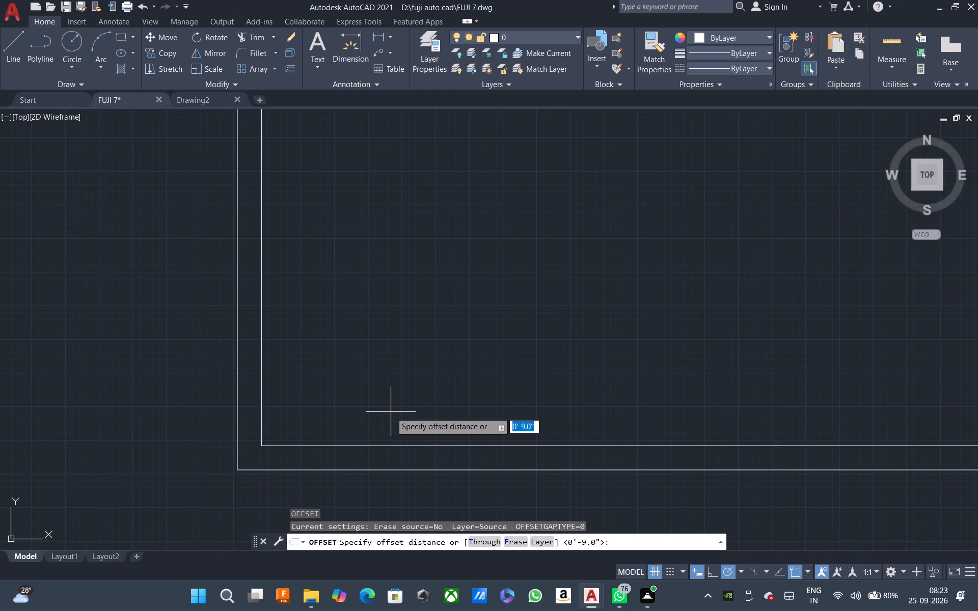
{"action": "type", "text": "10'"}
{"action": "key", "text": "space"}
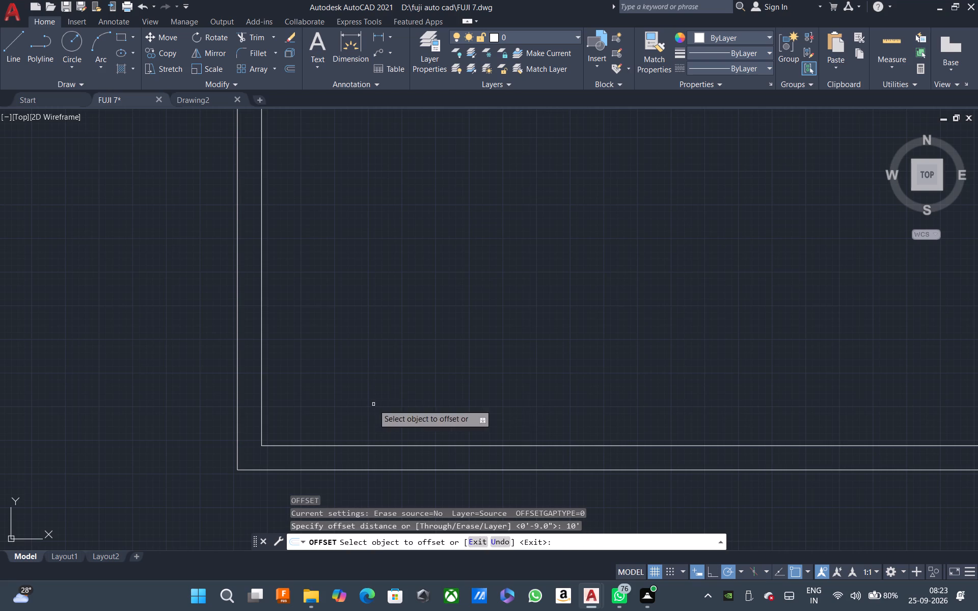
{"action": "left_click", "coordinate": [262, 385]}
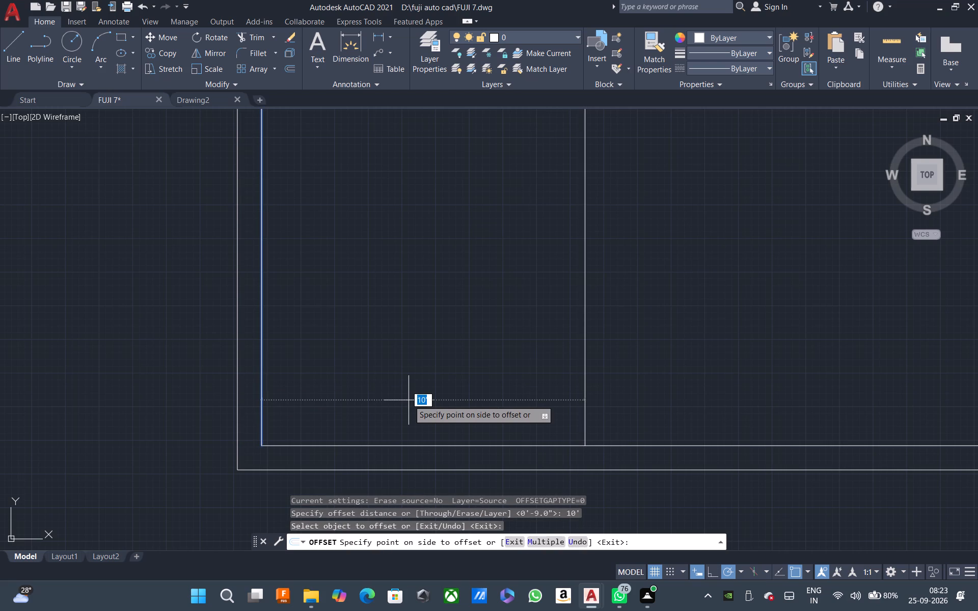
{"action": "left_click", "coordinate": [409, 400]}
{"action": "key", "text": "Escape"}
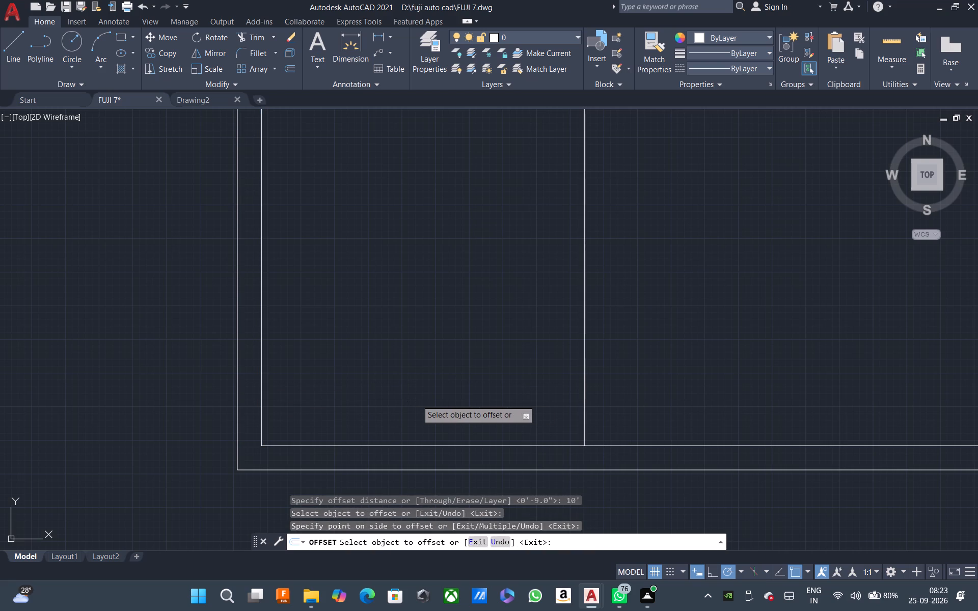
Offset the new vertical partition line 6" to the right to give the partition its thickness.
{"action": "type", "text": "O"}
{"action": "key", "text": "space"}
{"action": "type", "text": "6"}
{"action": "key", "text": "space"}
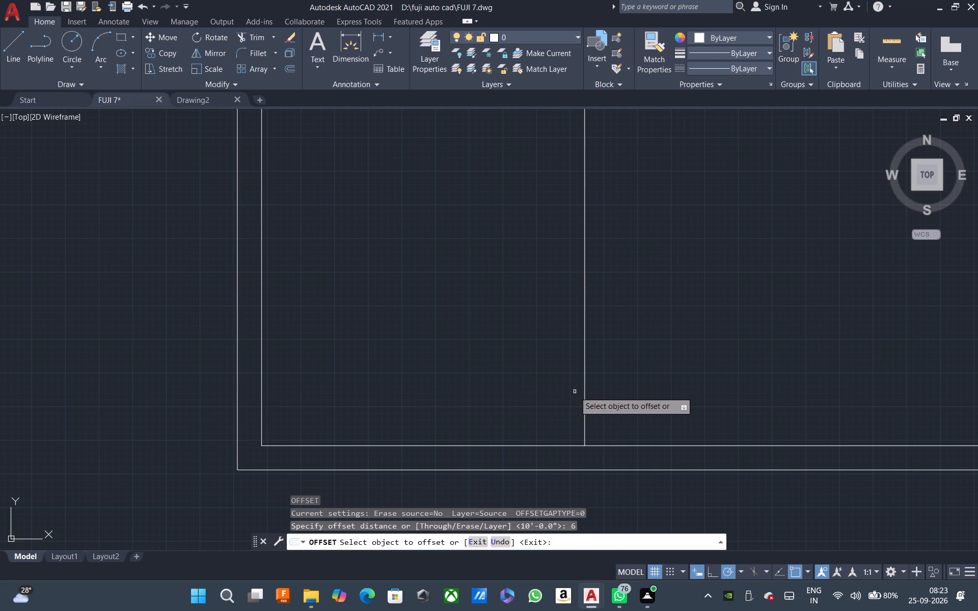
{"action": "left_click", "coordinate": [584, 400]}
{"action": "left_click", "coordinate": [660, 406]}
{"action": "key", "text": "Escape"}
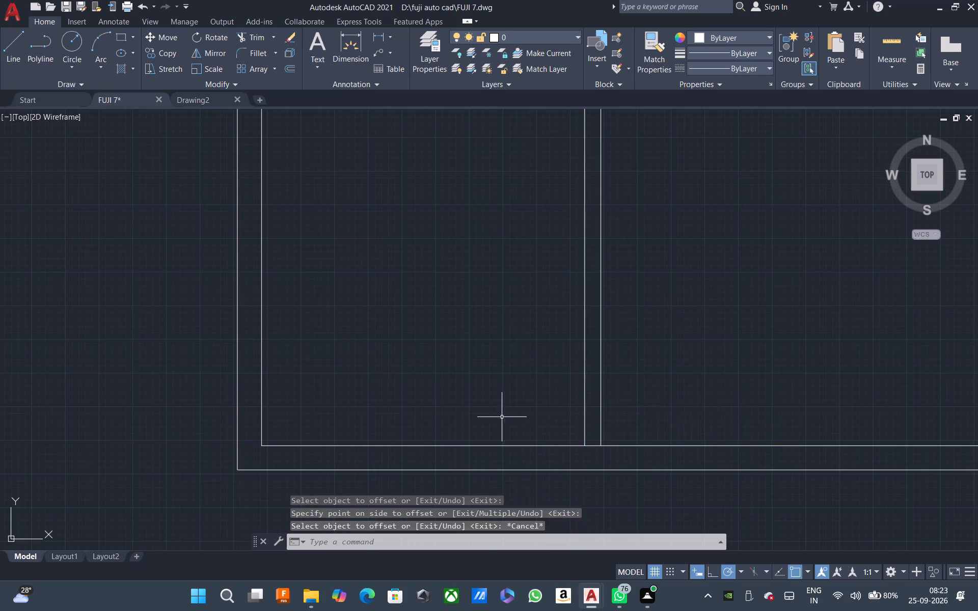
Measure the clear width between the vertical partition and the right wall's inner line.
{"action": "scroll", "coordinate": [499, 415], "scroll_direction": "down", "scroll_amount": 3}
{"action": "middle_click_drag", "start_coordinate": [580, 395], "coordinate": [499, 418]}
{"action": "scroll", "coordinate": [491, 423], "scroll_direction": "up", "scroll_amount": 2}
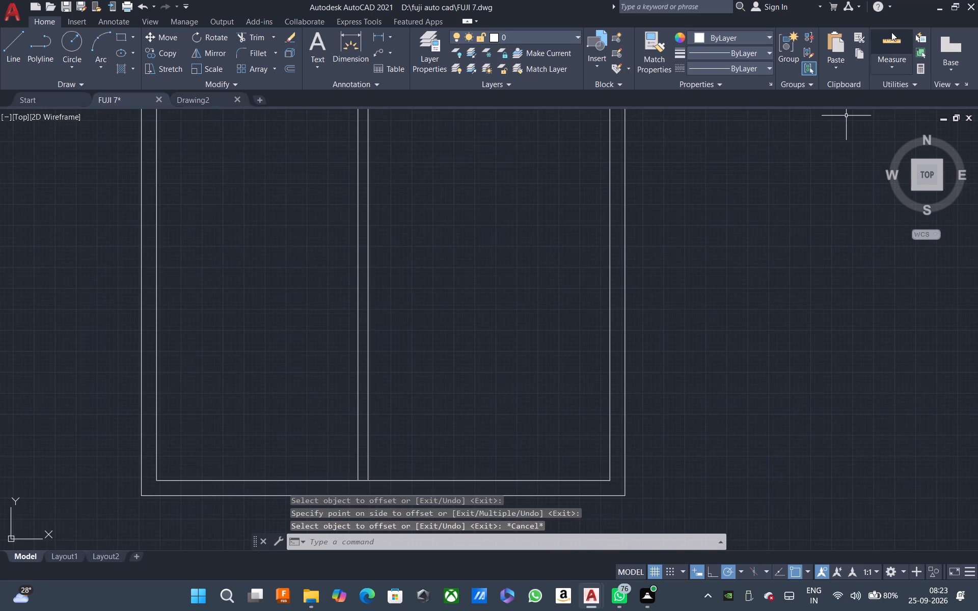
{"action": "left_click", "coordinate": [890, 35]}
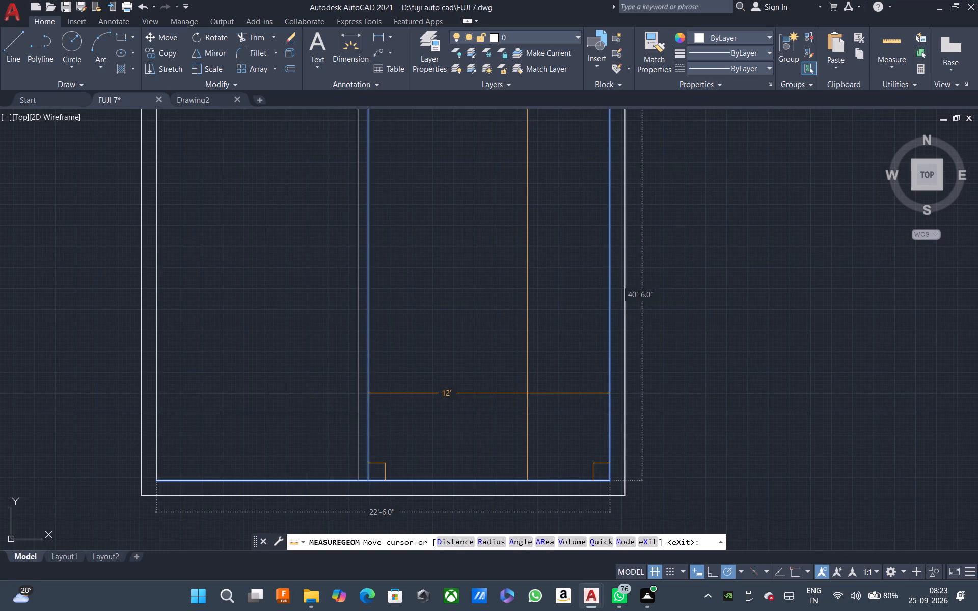
{"action": "key", "text": "Escape"}
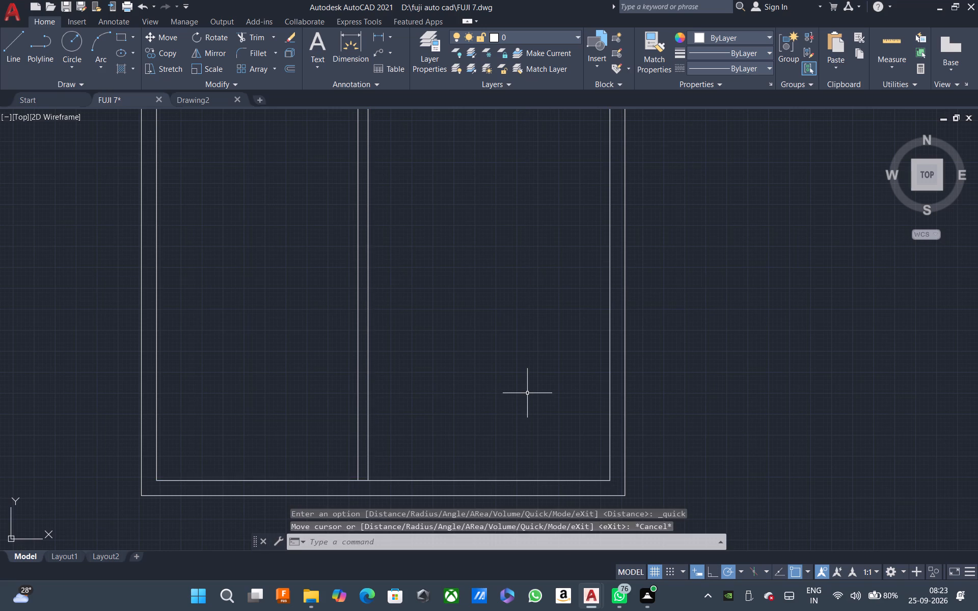
Offset the bottom wall's inner line 8'6" upward to place the first face of a horizontal partition.
{"action": "type", "text": "O"}
{"action": "key", "text": "space"}
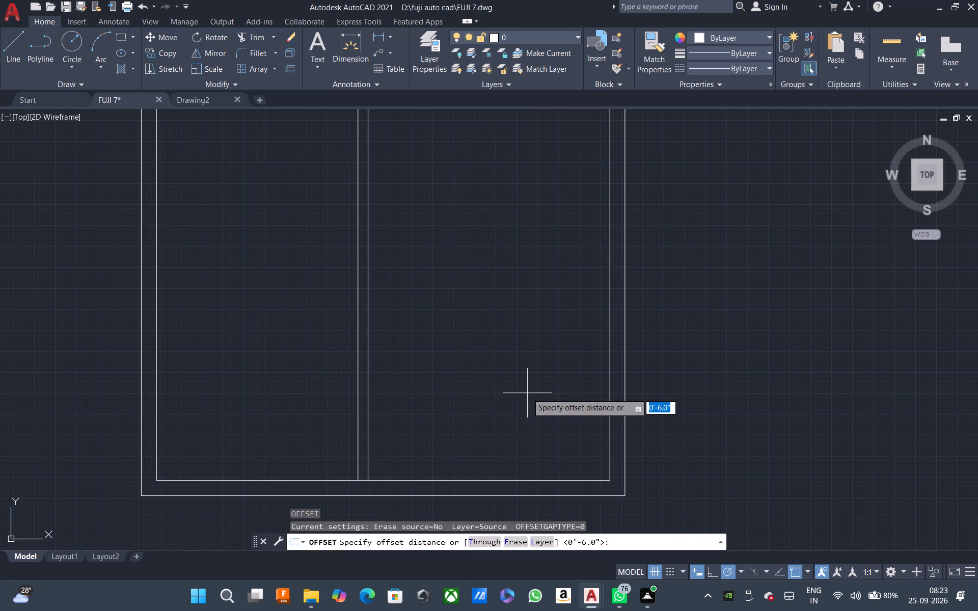
{"action": "type", "text": "8'"}
{"action": "type", "text": "6"}
{"action": "key", "text": "space"}
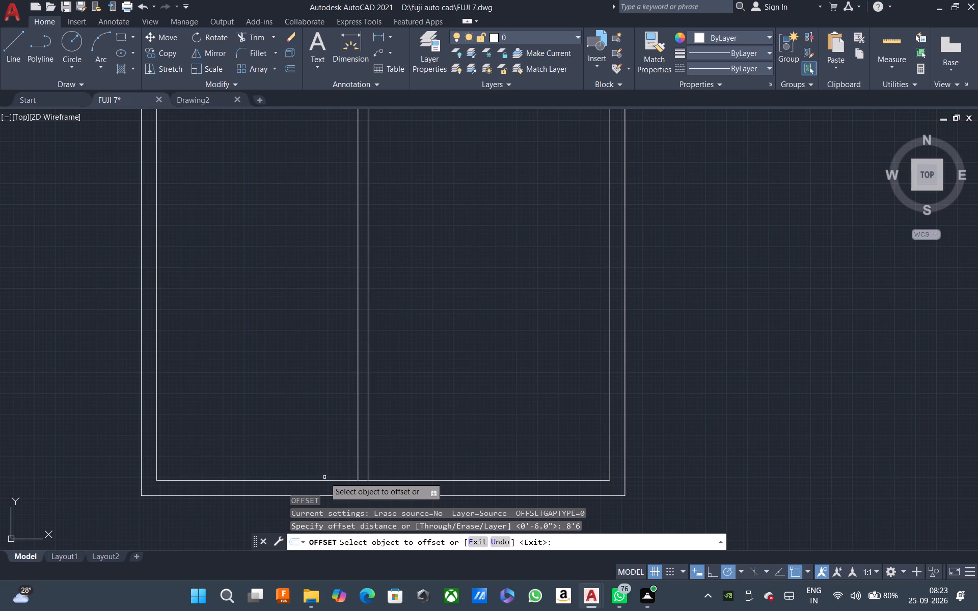
{"action": "left_click", "coordinate": [320, 481]}
{"action": "left_click", "coordinate": [318, 422]}
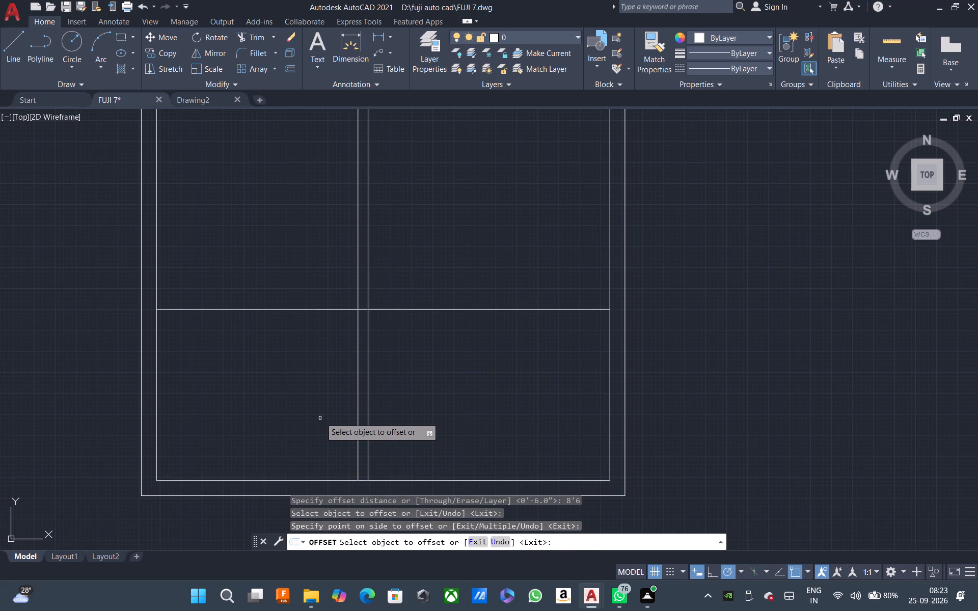
{"action": "key", "text": "Escape"}
Offset the new horizontal partition line 6" upward to give the partition its thickness.
{"action": "key", "text": "o"}
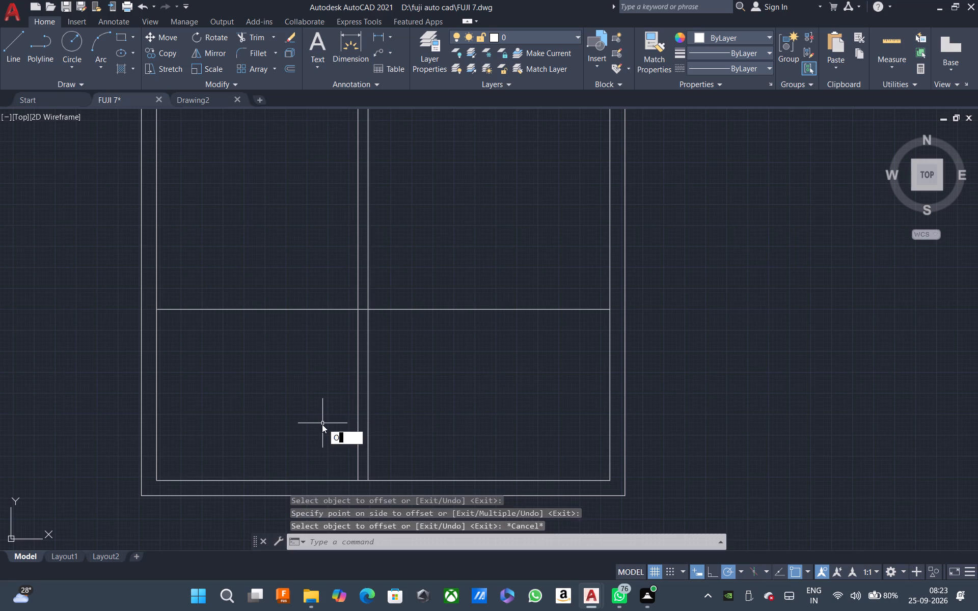
{"action": "key", "text": "space"}
{"action": "type", "text": "6"}
{"action": "key", "text": "space"}
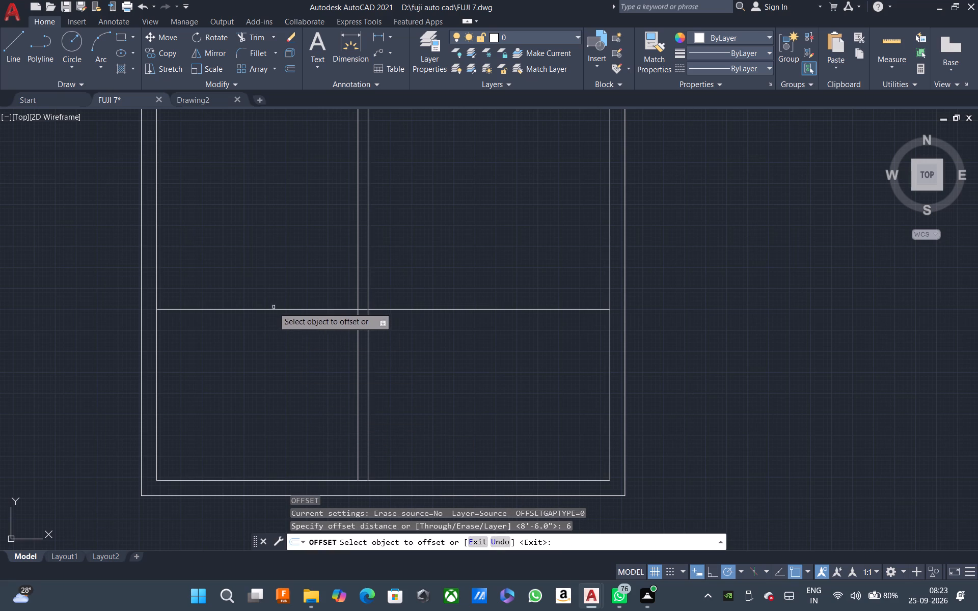
{"action": "left_click", "coordinate": [272, 310]}
{"action": "left_click", "coordinate": [275, 295]}
{"action": "key", "text": "Escape"}
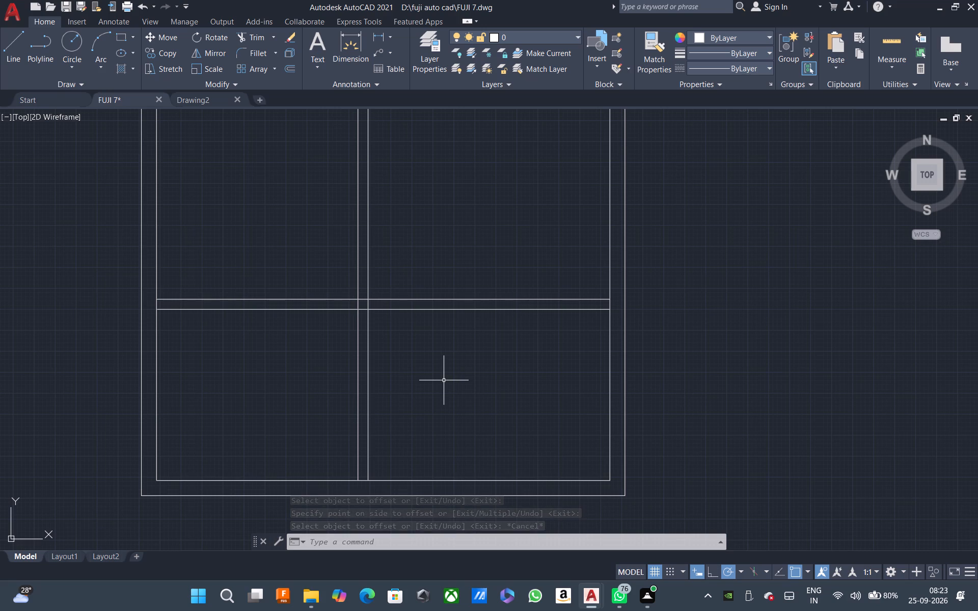
Offset the horizontal partition's upper line 10'1" upward to place the first face of a second horizontal partition.
{"action": "scroll", "coordinate": [444, 380], "scroll_direction": "down", "scroll_amount": 1}
{"action": "middle_click_drag", "start_coordinate": [444, 380], "coordinate": [444, 437]}
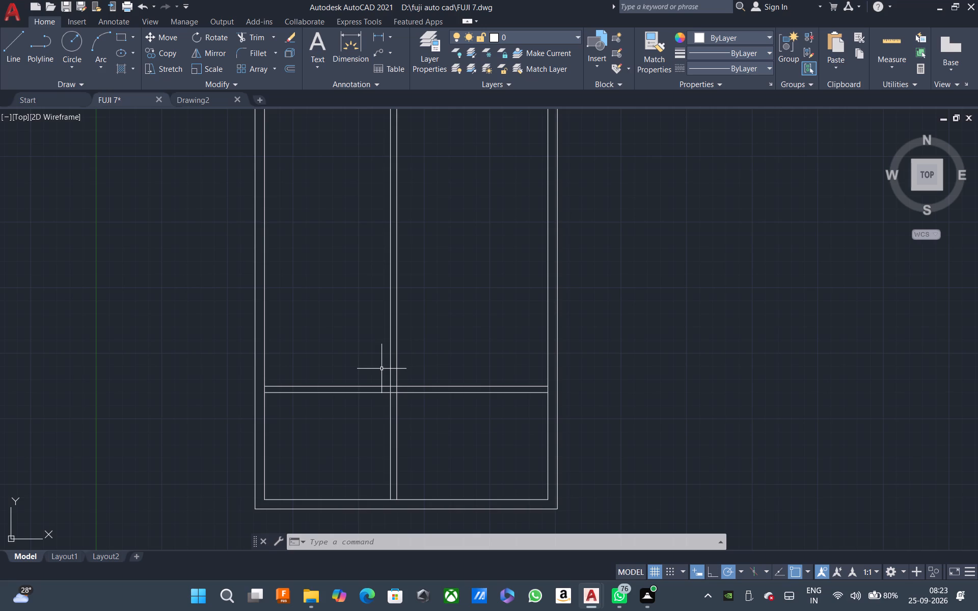
{"action": "key", "text": "Escape"}
{"action": "key", "text": "Escape"}
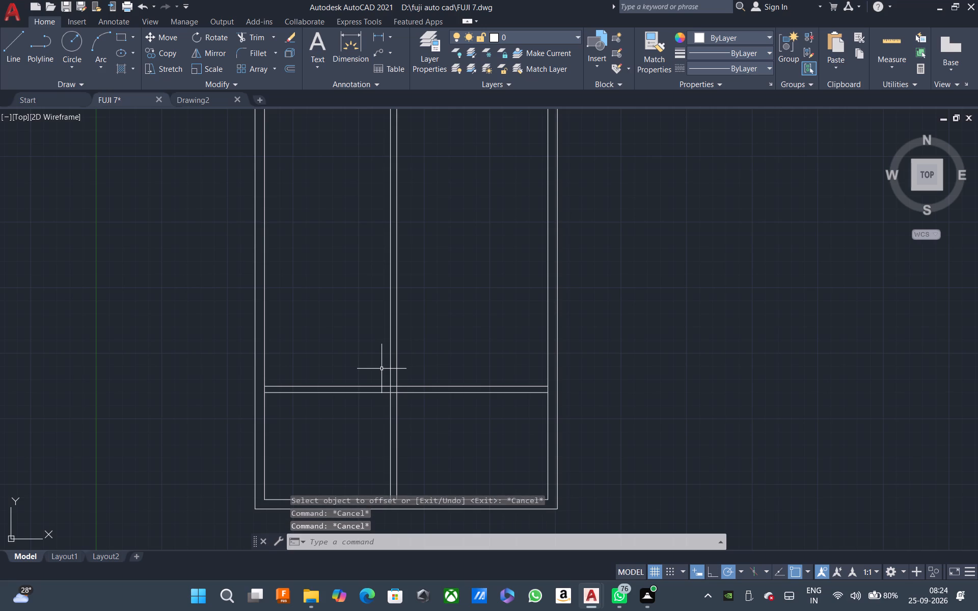
{"action": "type", "text": "O 10'"}
{"action": "type", "text": "1"}
{"action": "key", "text": "space"}
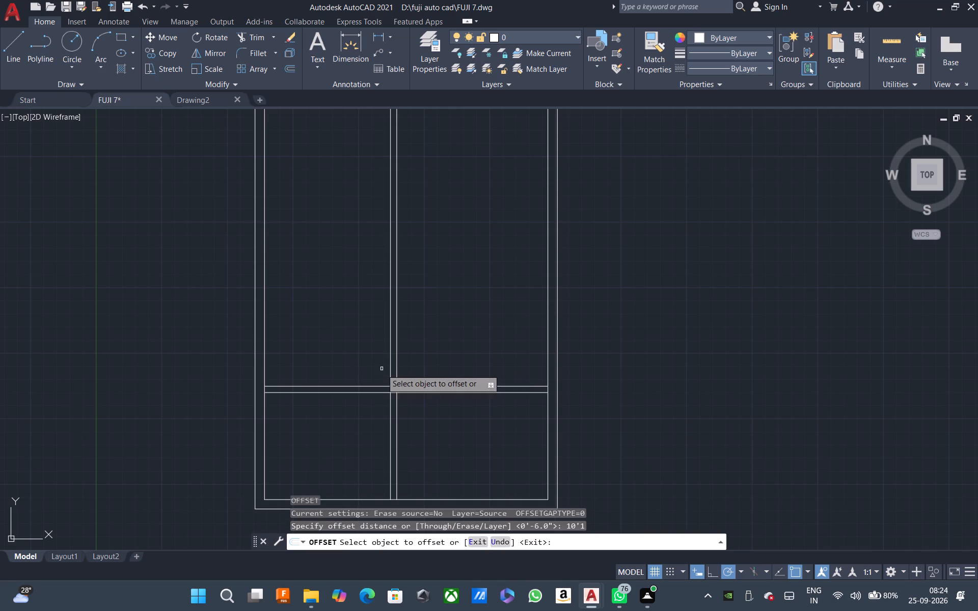
{"action": "left_click", "coordinate": [351, 386]}
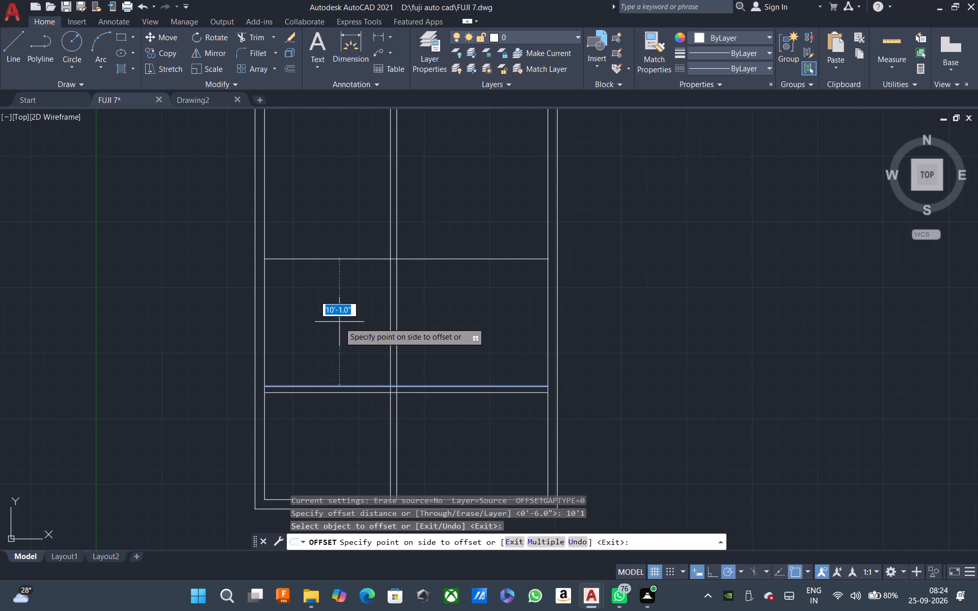
{"action": "left_click", "coordinate": [338, 317]}
{"action": "key", "text": "Escape"}
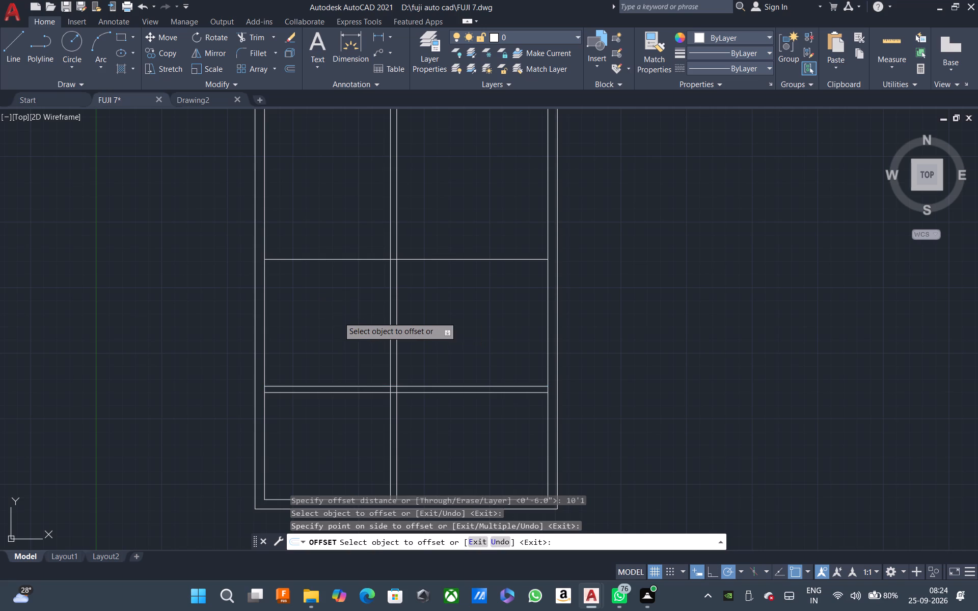
Offset the second horizontal partition's line 6" upward to give it its thickness.
{"action": "type", "text": "O"}
{"action": "key", "text": "space"}
{"action": "type", "text": "6"}
{"action": "key", "text": "space"}
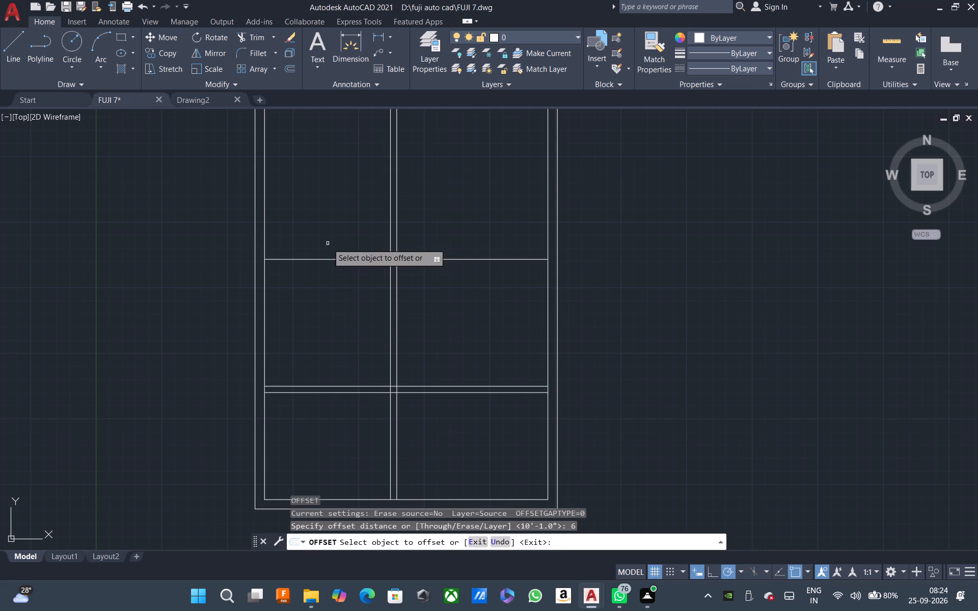
{"action": "left_click", "coordinate": [324, 260]}
{"action": "left_click", "coordinate": [323, 240]}
{"action": "key", "text": "Escape"}
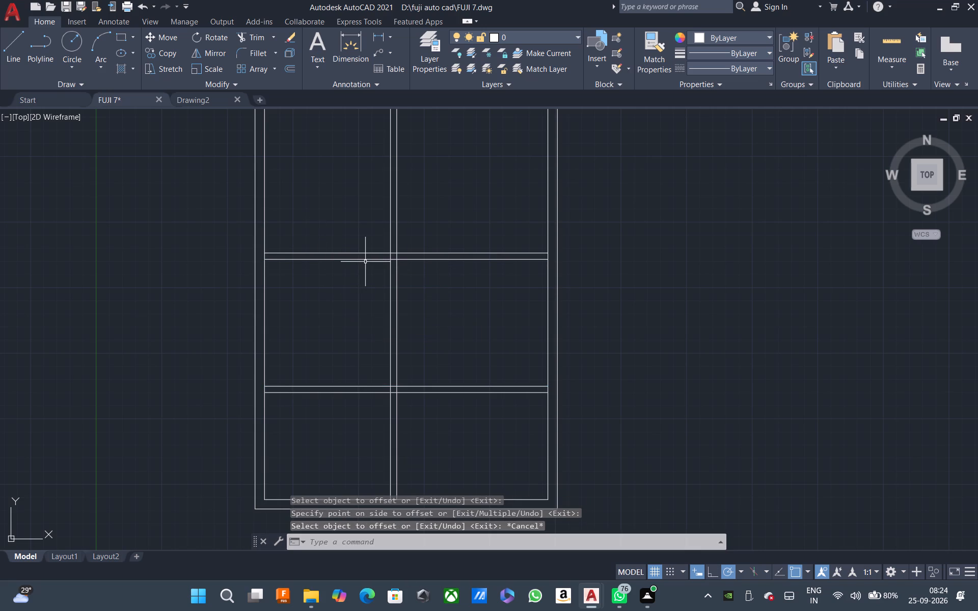
Trim the upper horizontal partition's two lines between the vertical partition and the right wall.
{"action": "key", "text": "t"}
{"action": "key", "text": "r"}
{"action": "key", "text": "space"}
{"action": "left_click", "coordinate": [455, 239]}
{"action": "left_click", "coordinate": [445, 290]}
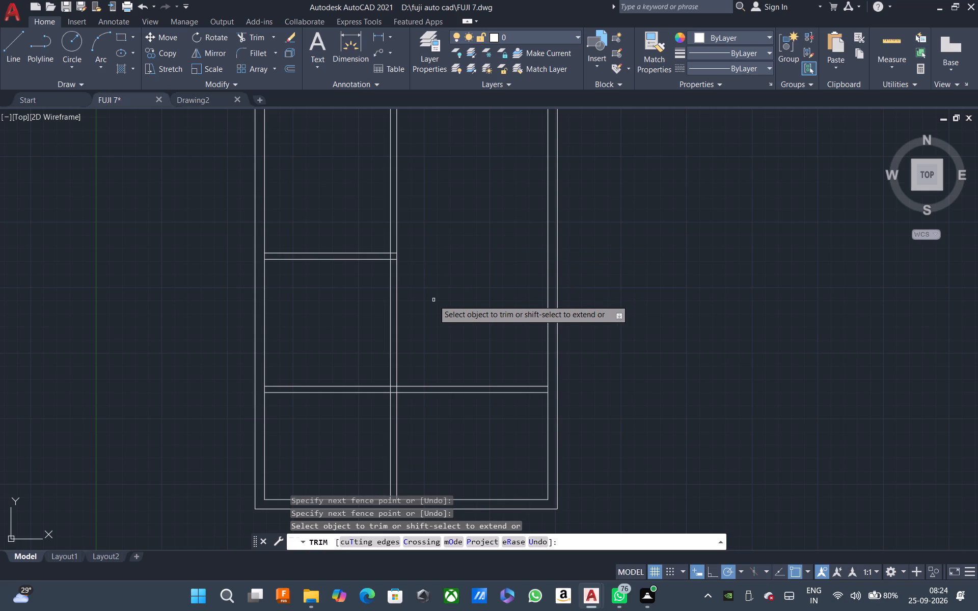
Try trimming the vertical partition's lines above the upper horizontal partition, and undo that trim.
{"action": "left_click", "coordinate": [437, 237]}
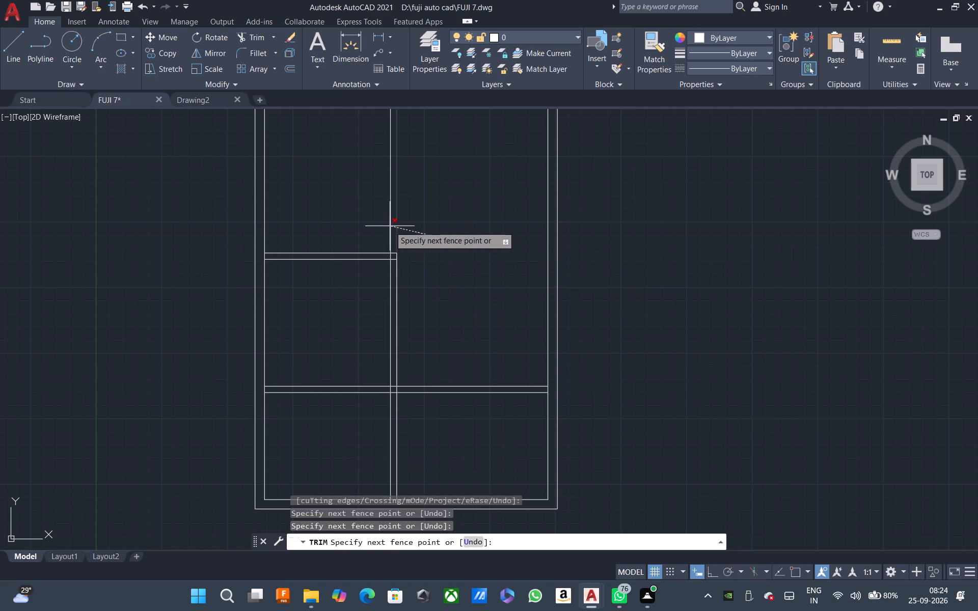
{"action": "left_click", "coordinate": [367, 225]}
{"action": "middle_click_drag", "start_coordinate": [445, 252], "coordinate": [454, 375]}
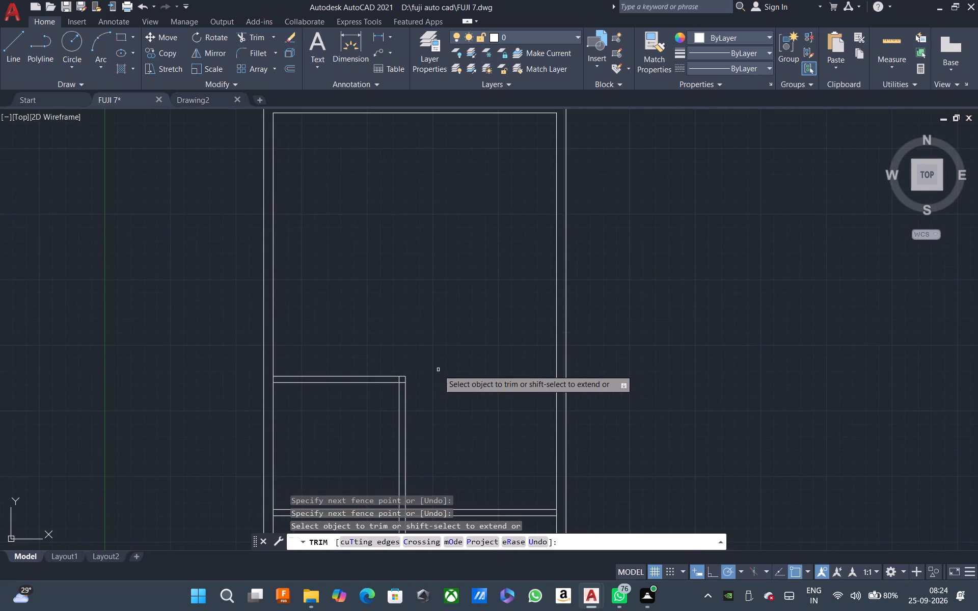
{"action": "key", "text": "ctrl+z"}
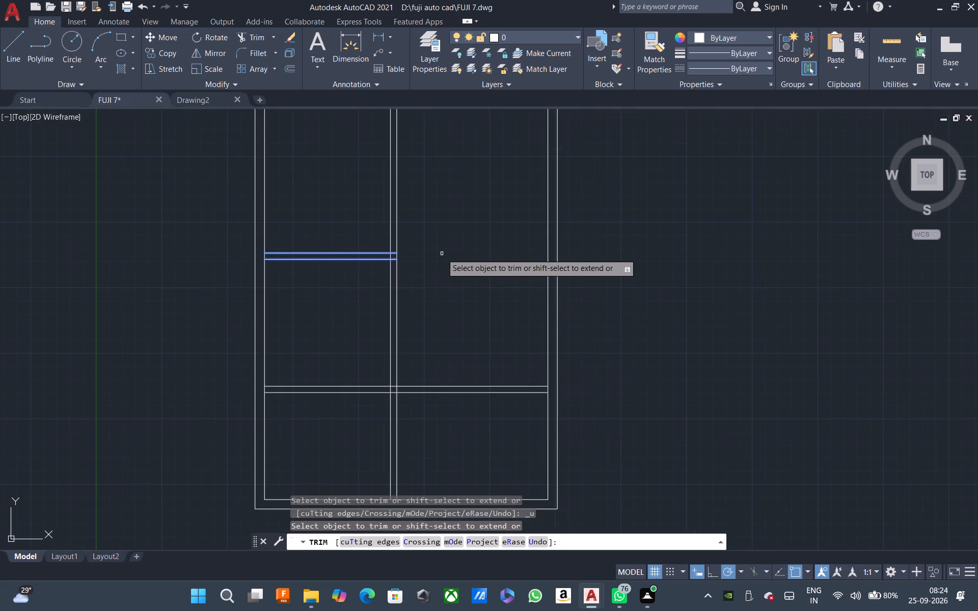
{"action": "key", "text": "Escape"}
Offset the left wall's inner line 6' to the right to place the first face of a short vertical partition.
{"action": "middle_click_drag", "start_coordinate": [425, 240], "coordinate": [445, 381]}
{"action": "scroll", "coordinate": [445, 381], "scroll_direction": "down", "scroll_amount": 1}
{"action": "scroll", "coordinate": [442, 382], "scroll_direction": "up", "scroll_amount": 3}
{"action": "key", "text": "Escape"}
{"action": "key", "text": "Escape"}
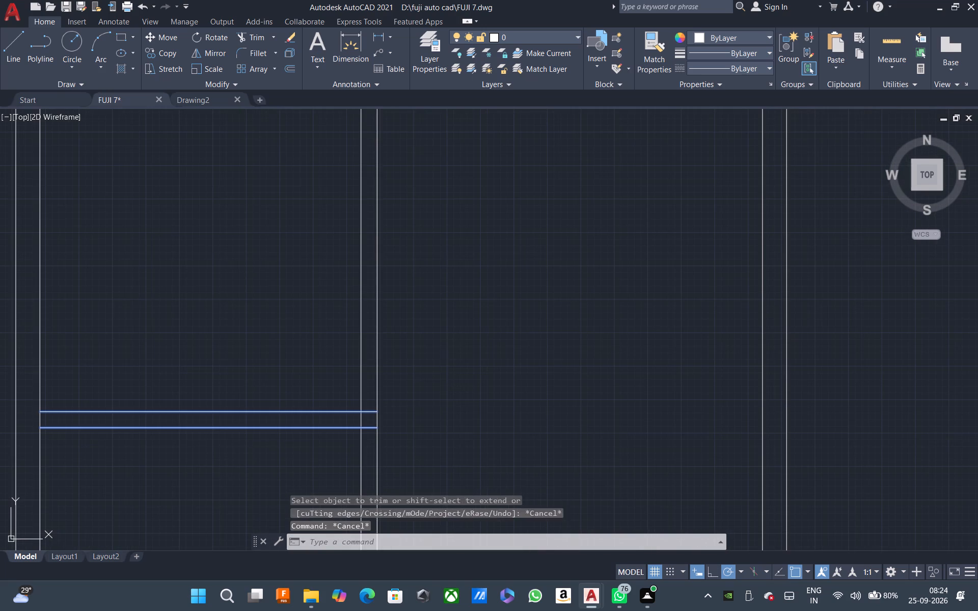
{"action": "key", "text": "Escape"}
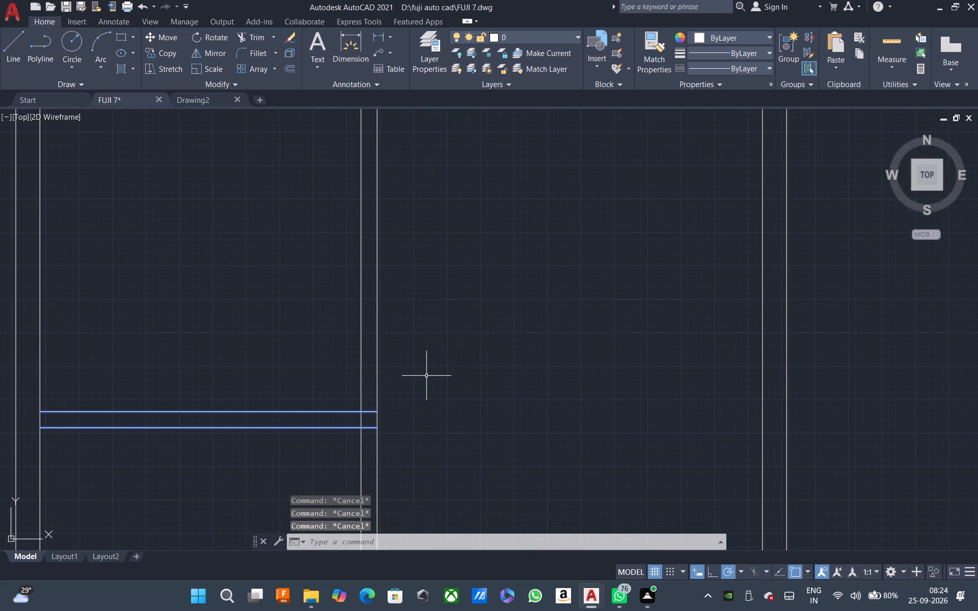
{"action": "type", "text": "O"}
{"action": "key", "text": "space"}
{"action": "key", "text": "6"}
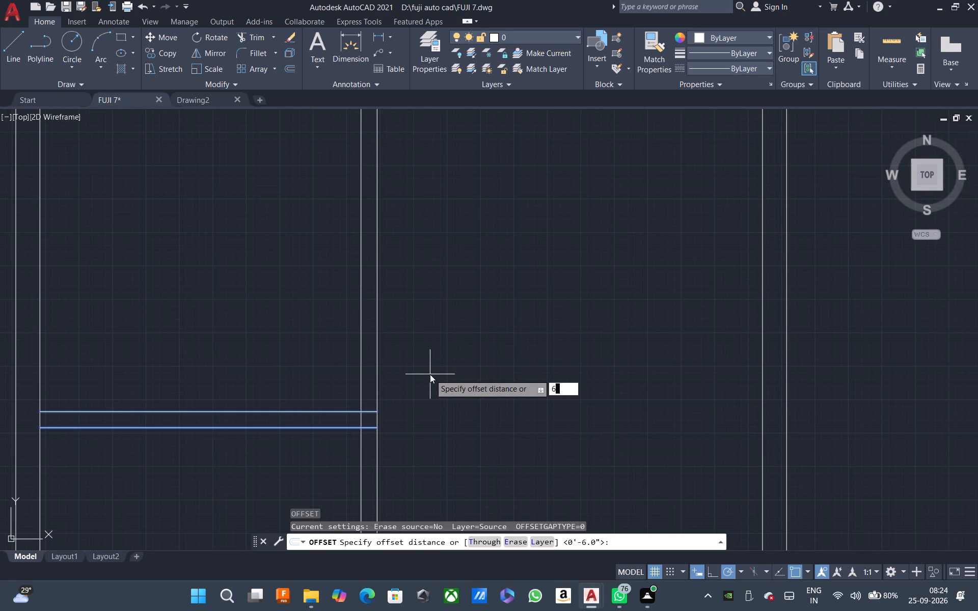
{"action": "key", "text": "apostrophe"}
{"action": "key", "text": "space"}
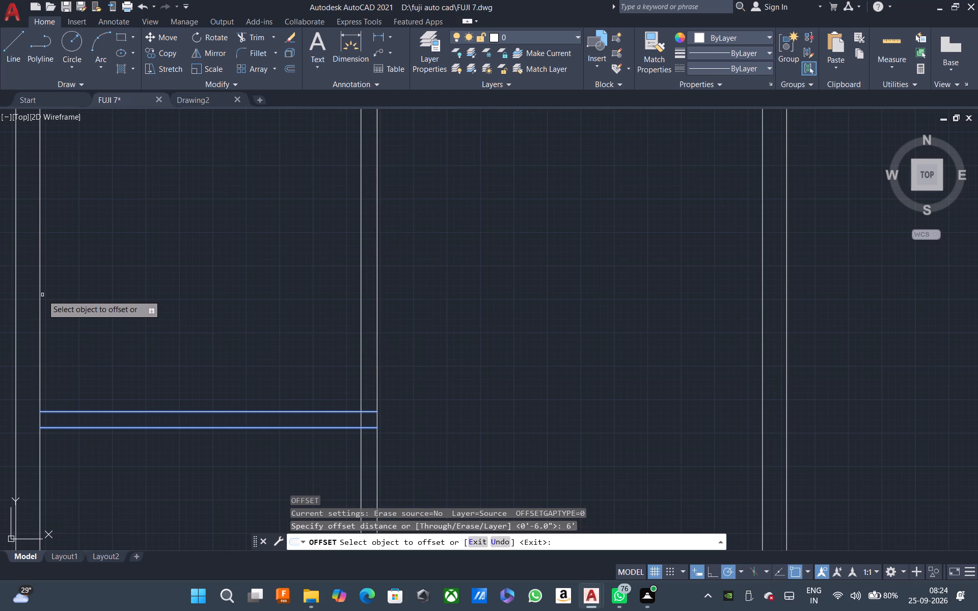
{"action": "left_click", "coordinate": [36, 293]}
{"action": "left_click", "coordinate": [38, 302]}
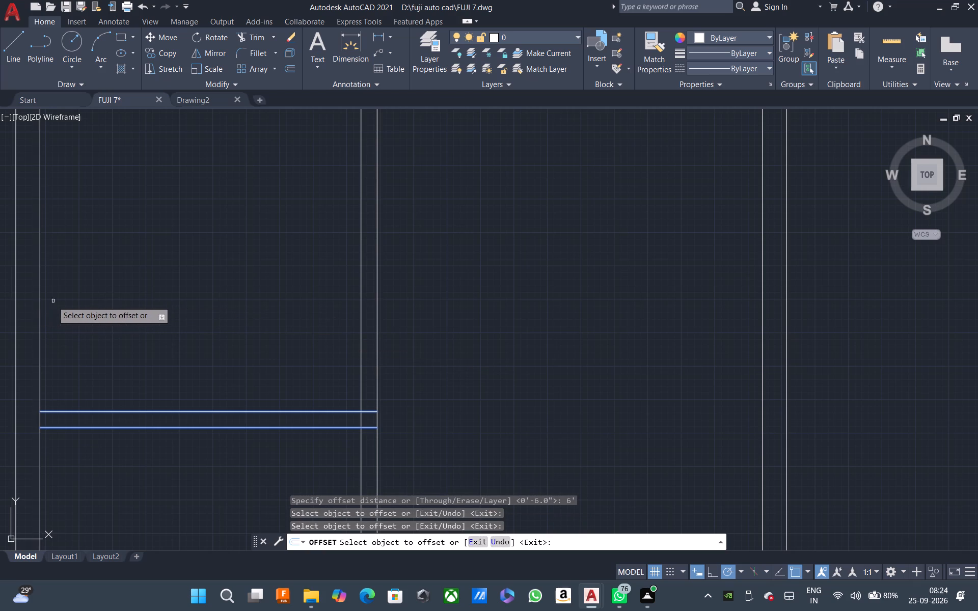
{"action": "left_click", "coordinate": [40, 307]}
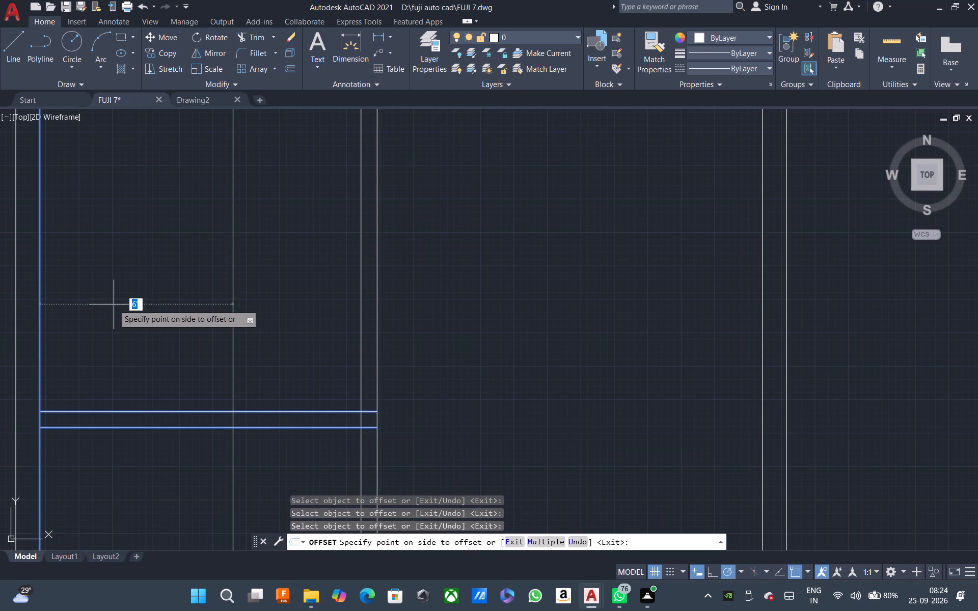
{"action": "left_click", "coordinate": [114, 304]}
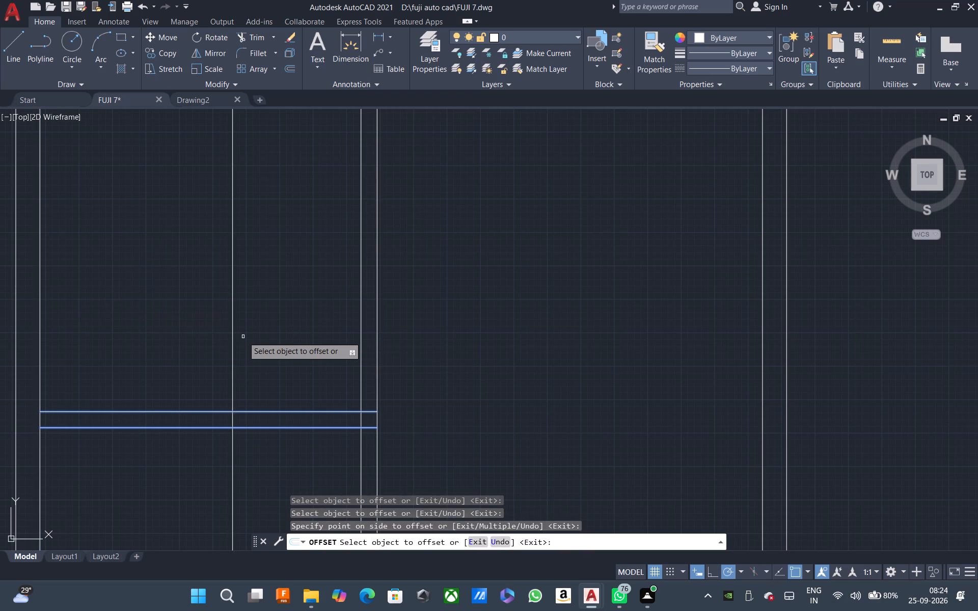
{"action": "key", "text": "Escape"}
Offset the new vertical partition line 6" to the right to give the partition its thickness.
{"action": "type", "text": "O"}
{"action": "key", "text": "space"}
{"action": "key", "text": "6"}
{"action": "key", "text": "space"}
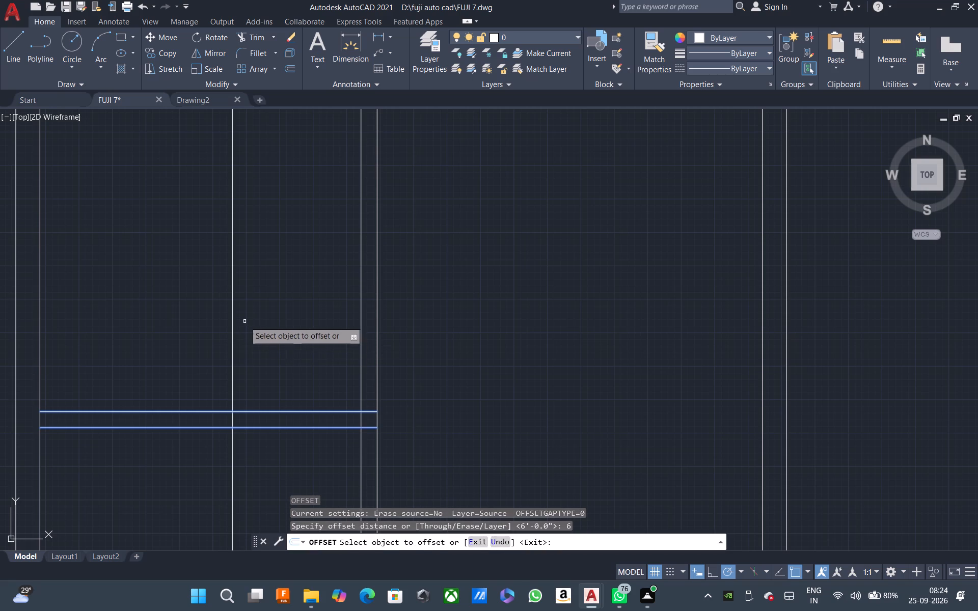
{"action": "left_click", "coordinate": [234, 312]}
{"action": "left_click", "coordinate": [259, 319]}
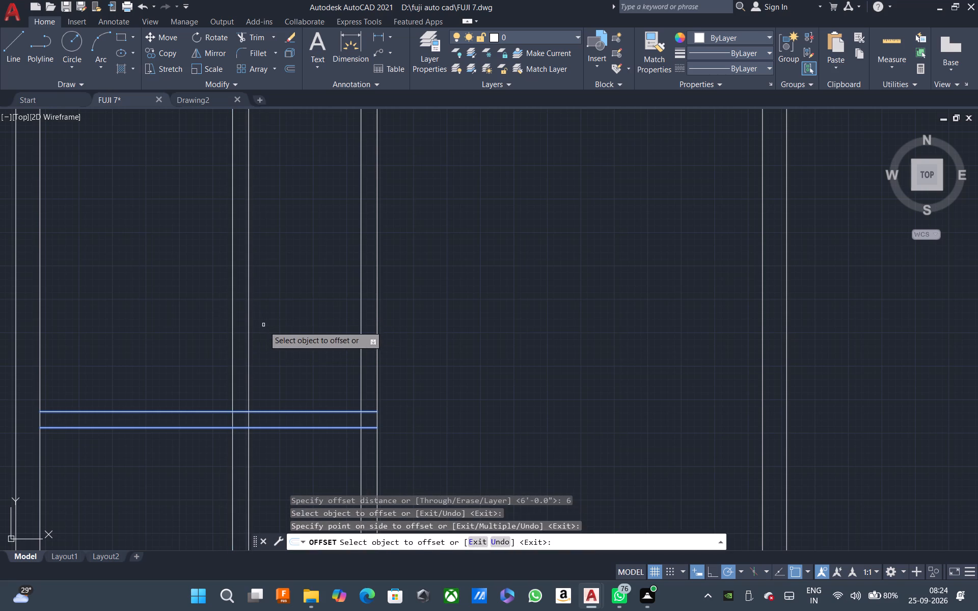
{"action": "key", "text": "Escape"}
{"action": "scroll", "coordinate": [295, 348], "scroll_direction": "down", "scroll_amount": 1}
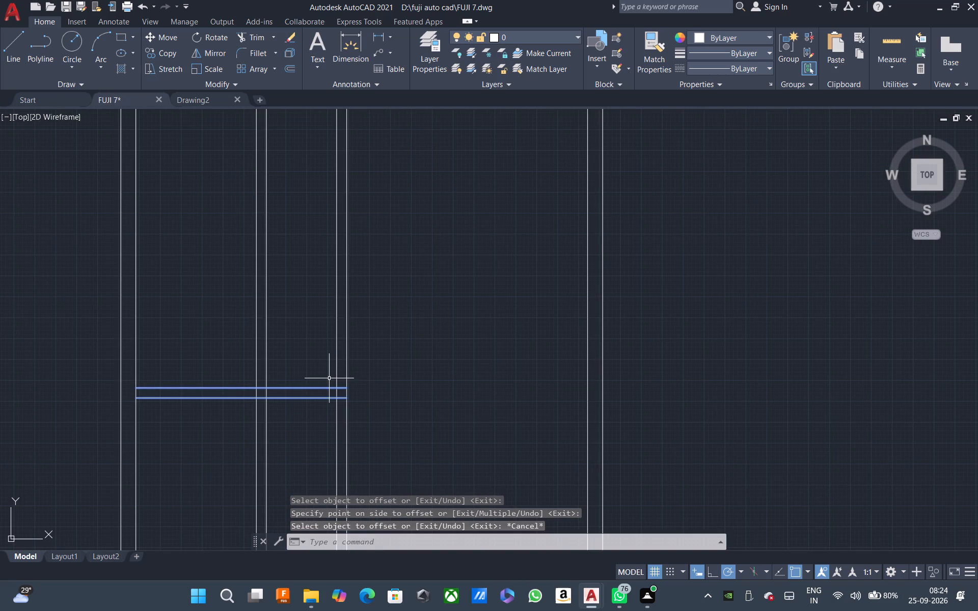
{"action": "key", "text": "Escape"}
{"action": "key", "text": "Escape"}
{"action": "key", "text": "Escape"}
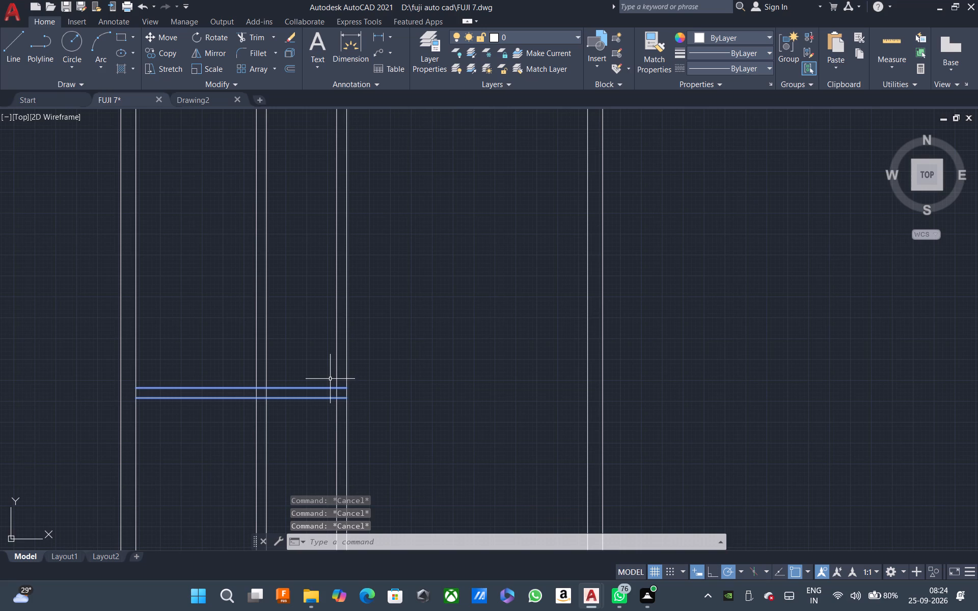
Offset the upper horizontal partition's top line 8' upward to place the first face of a third horizontal partition.
{"action": "type", "text": "O"}
{"action": "key", "text": "space"}
{"action": "key", "text": "8"}
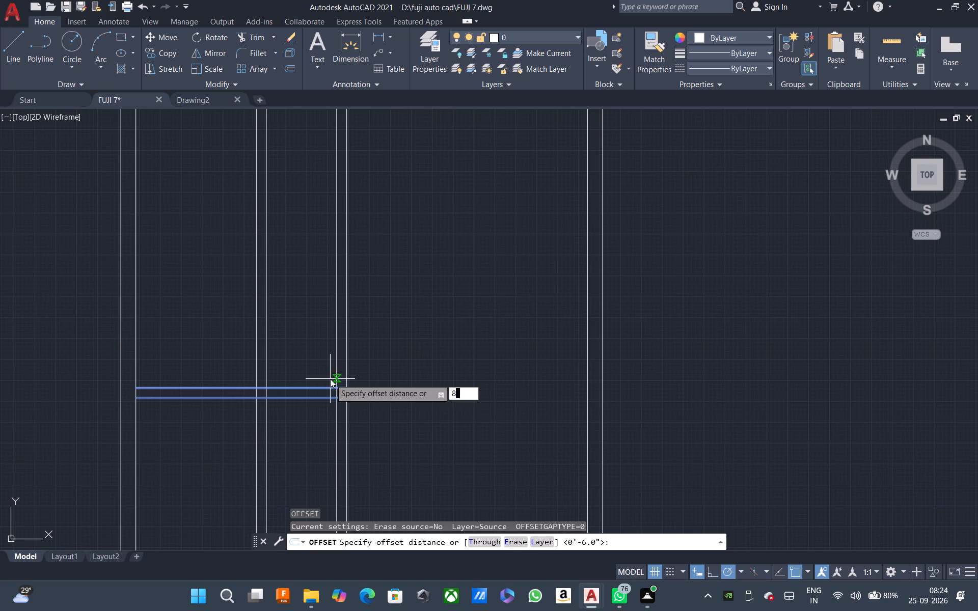
{"action": "type", "text": "'"}
{"action": "key", "text": "space"}
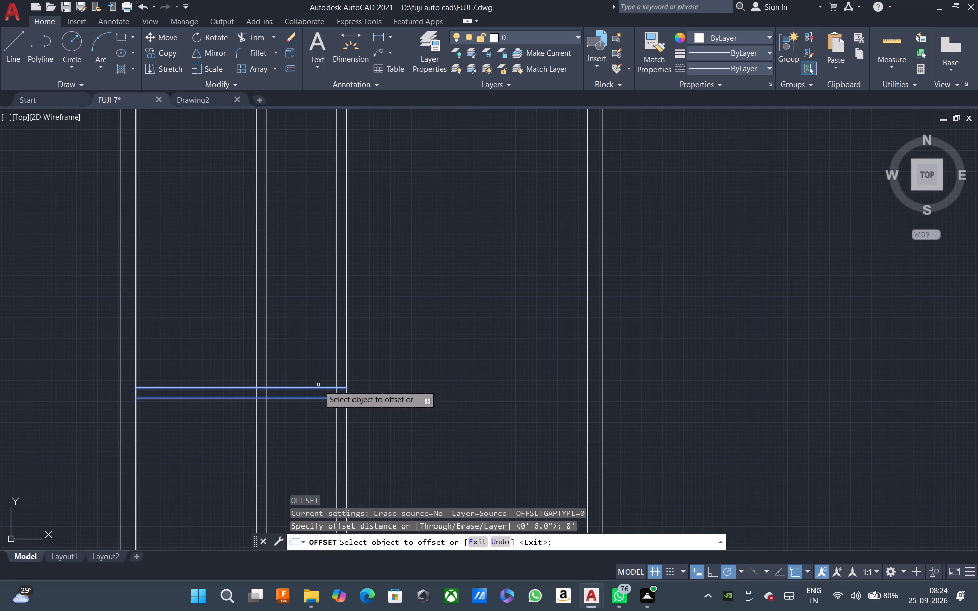
{"action": "left_click", "coordinate": [314, 387]}
{"action": "left_click", "coordinate": [302, 278]}
{"action": "key", "text": "Escape"}
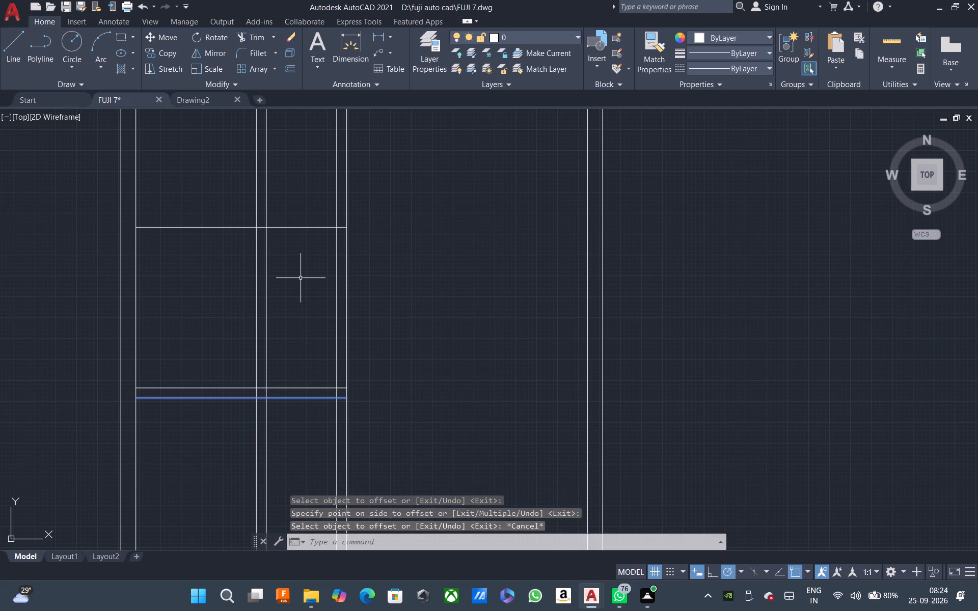
Offset the third horizontal partition's line 6" upward to give it its thickness.
{"action": "type", "text": "O"}
{"action": "key", "text": "space"}
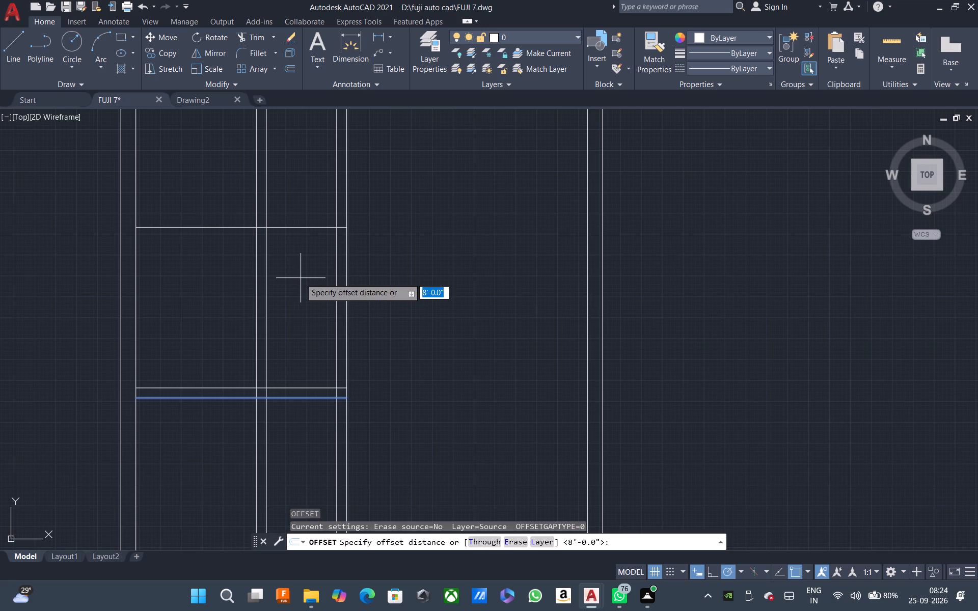
{"action": "key", "text": "6"}
{"action": "key", "text": "space"}
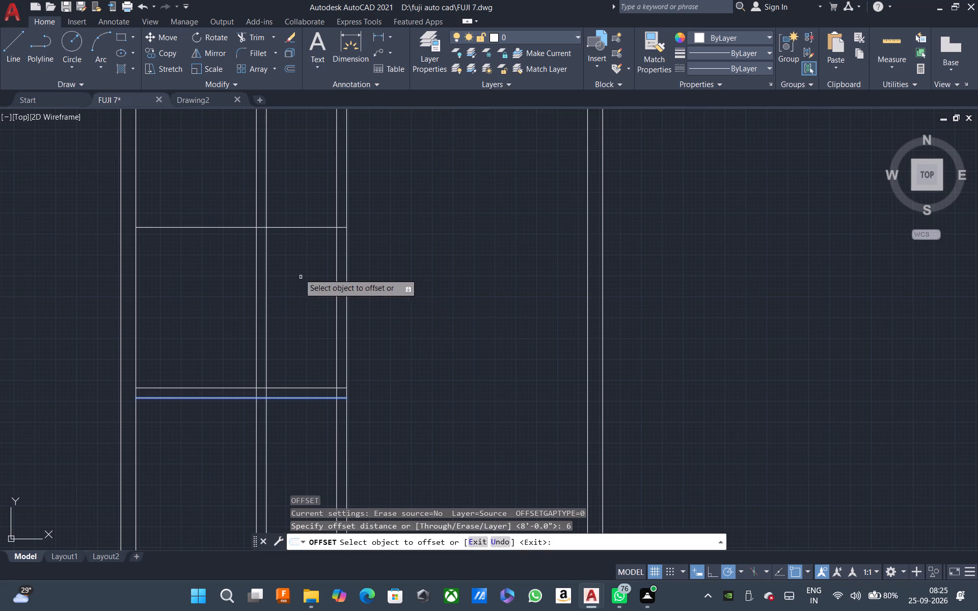
{"action": "left_click", "coordinate": [299, 227]}
{"action": "left_click", "coordinate": [297, 197]}
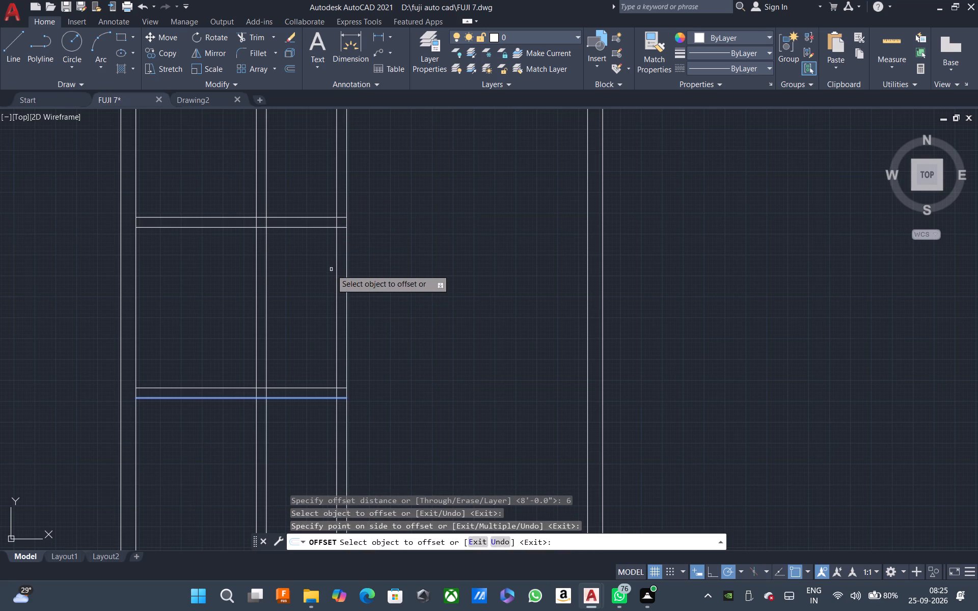
{"action": "key", "text": "Escape"}
{"action": "key", "text": "Escape"}
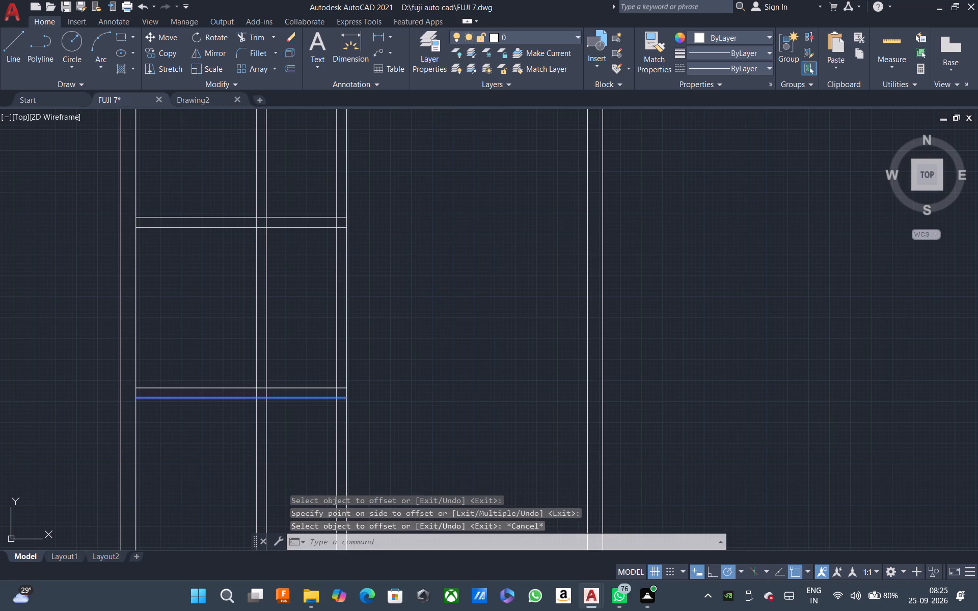
{"action": "key", "text": "Escape"}
Extend both lines of the third horizontal partition to the right wall's inner face.
{"action": "type", "text": "EX"}
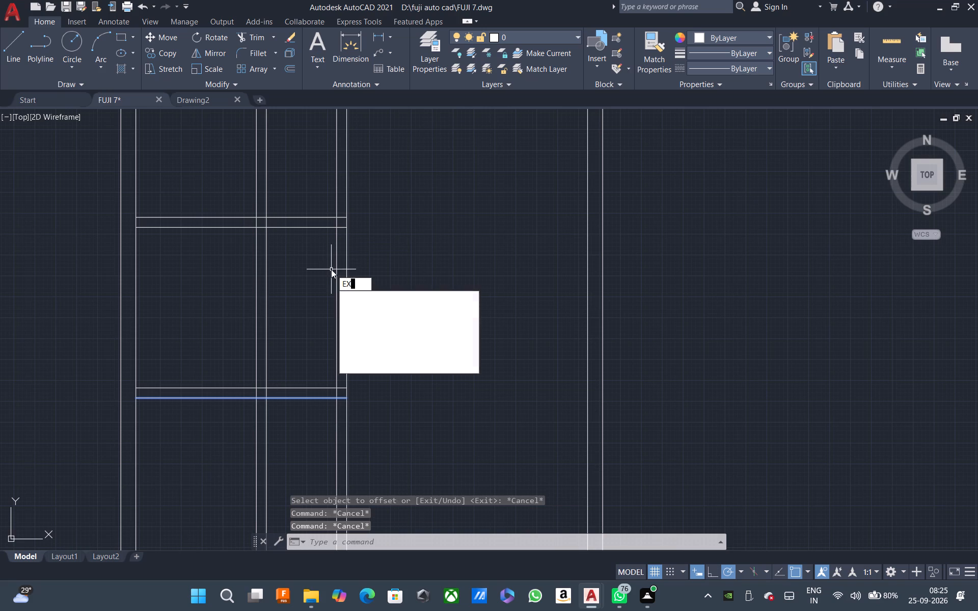
{"action": "key", "text": "space"}
{"action": "left_click", "coordinate": [304, 198]}
{"action": "left_click", "coordinate": [309, 248]}
{"action": "key", "text": "Escape"}
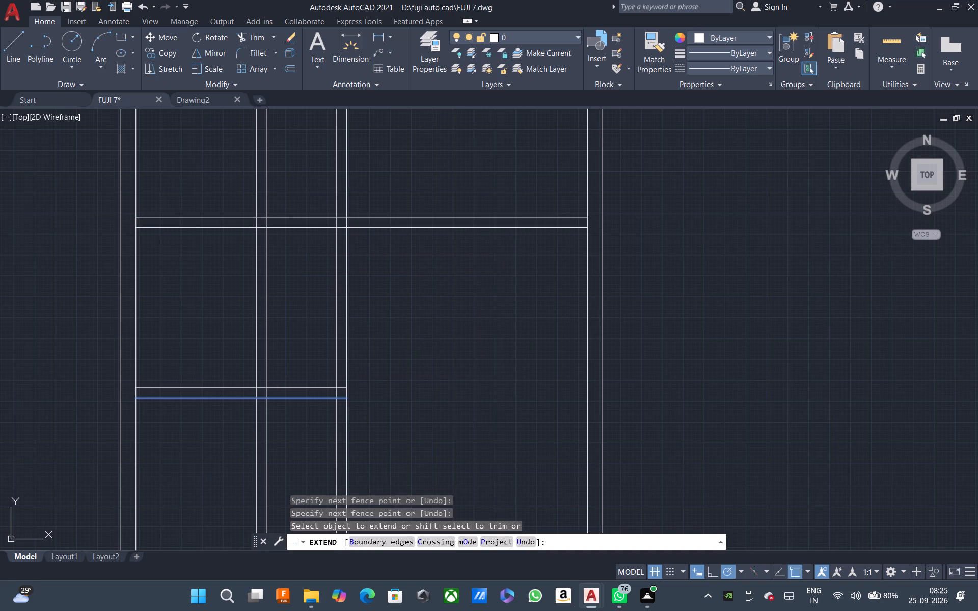
Trim the long vertical partition's two lines between the second and third horizontal partitions.
{"action": "type", "text": "TR"}
{"action": "key", "text": "space"}
{"action": "left_click", "coordinate": [421, 263]}
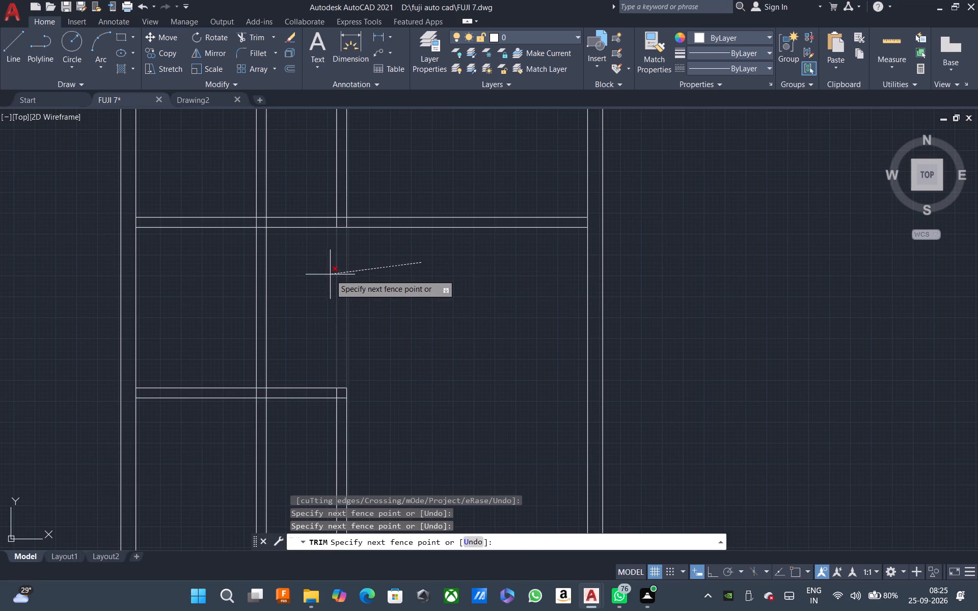
{"action": "left_click", "coordinate": [317, 273]}
Trim the short vertical partition's lines below the second and above the third horizontal partition.
{"action": "left_click", "coordinate": [293, 434]}
{"action": "left_click", "coordinate": [232, 420]}
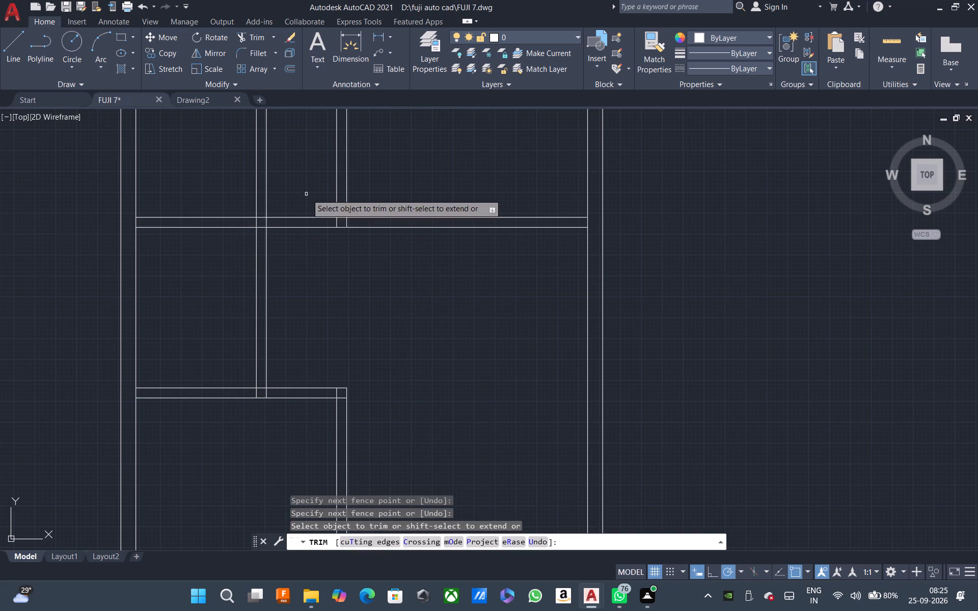
{"action": "left_click", "coordinate": [307, 194]}
{"action": "left_click", "coordinate": [202, 193]}
{"action": "scroll", "coordinate": [393, 291], "scroll_direction": "down", "scroll_amount": 3}
{"action": "key", "text": "Escape"}
{"action": "scroll", "coordinate": [406, 327], "scroll_direction": "up", "scroll_amount": 2}
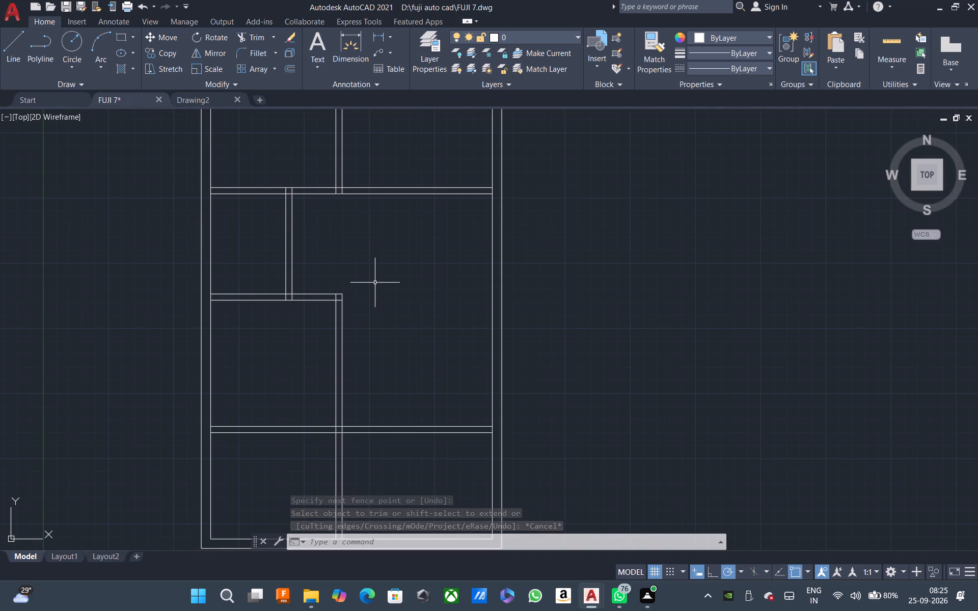
{"action": "scroll", "coordinate": [375, 283], "scroll_direction": "down", "scroll_amount": 2}
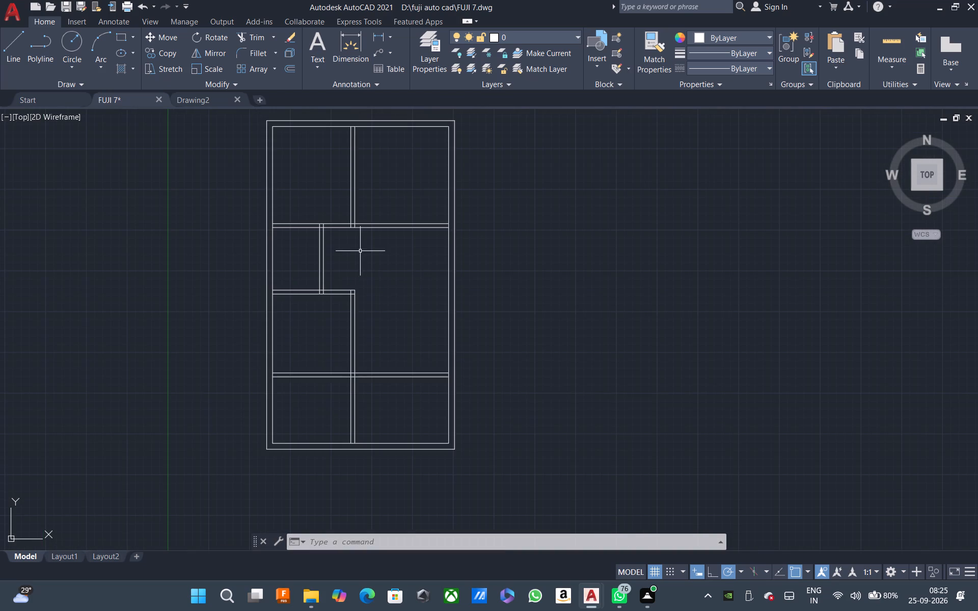
Check the widths and heights of the two top rooms with the Quick measure tool.
{"action": "left_click", "coordinate": [894, 44]}
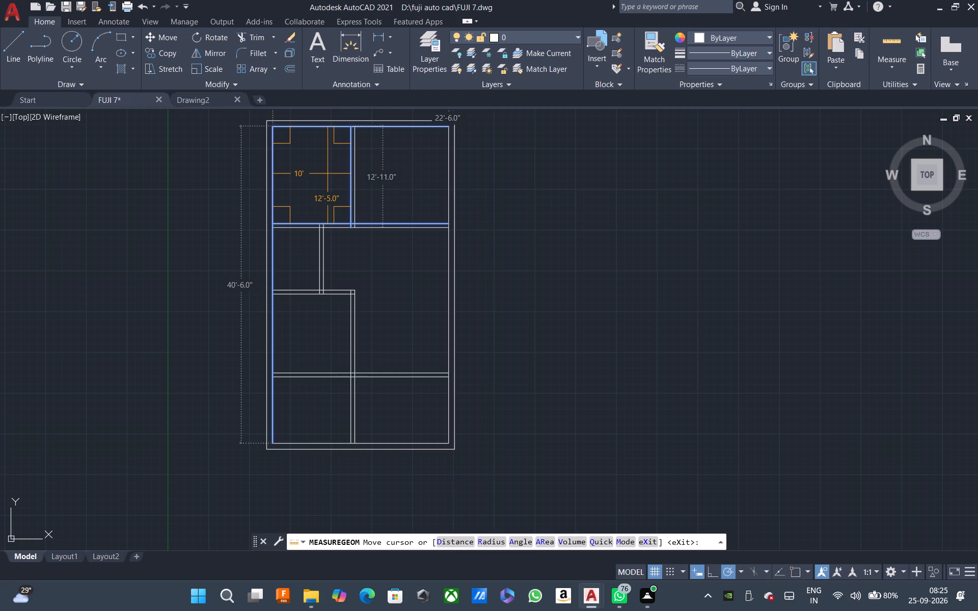
{"action": "scroll", "coordinate": [326, 175], "scroll_direction": "up", "scroll_amount": 2}
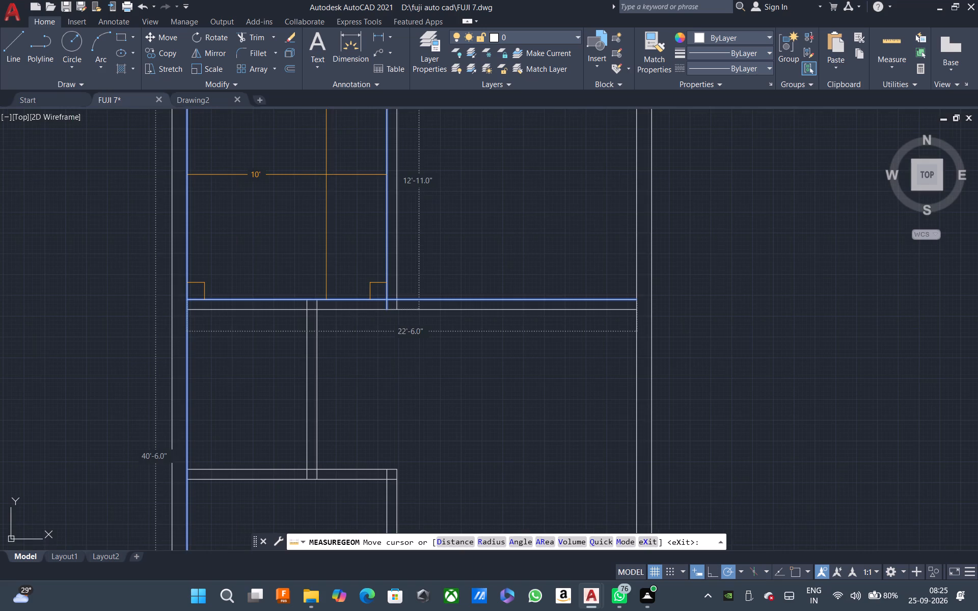
{"action": "middle_click_drag", "start_coordinate": [326, 175], "coordinate": [326, 242]}
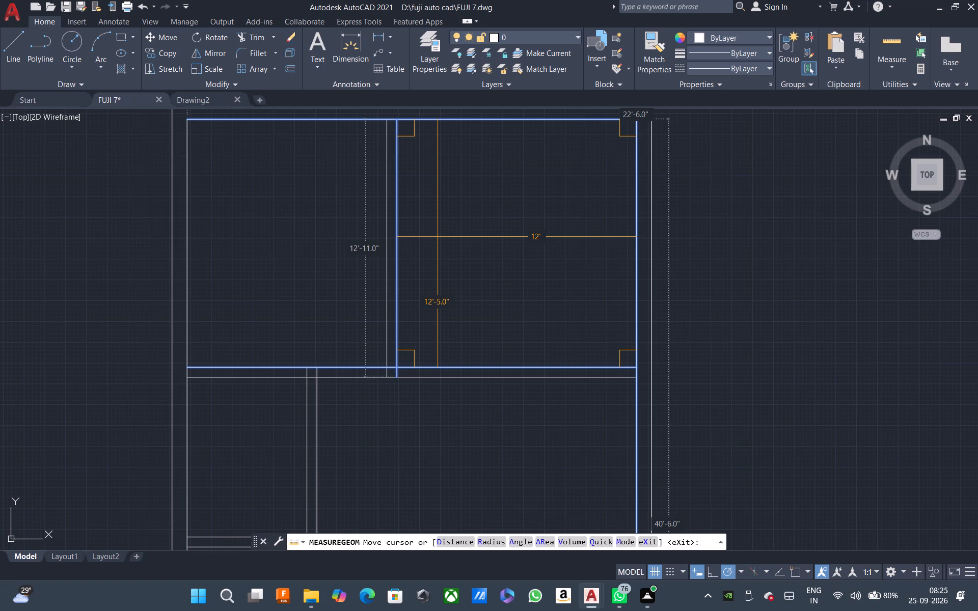
{"action": "key", "text": "Escape"}
Set the drawing units' length precision to 0'-0.00".
{"action": "type", "text": "UN"}
{"action": "key", "text": "space"}
{"action": "left_click", "coordinate": [457, 233]}
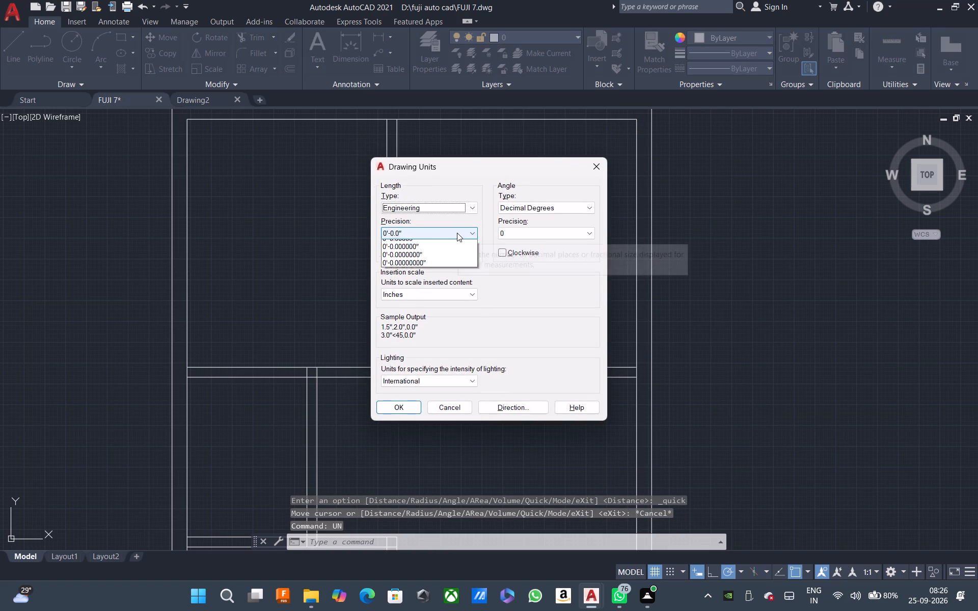
{"action": "left_click", "coordinate": [456, 263]}
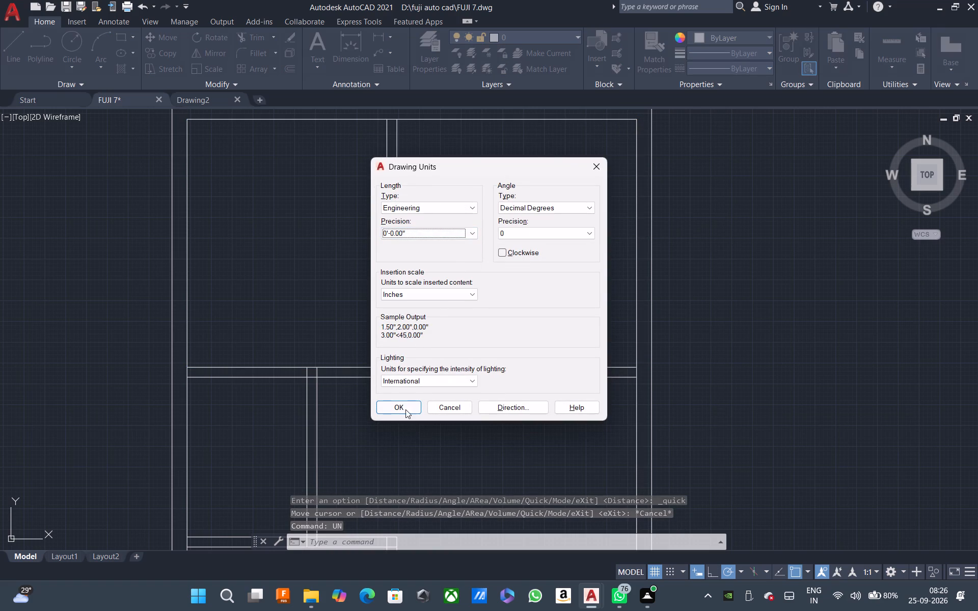
{"action": "left_click", "coordinate": [405, 409]}
{"action": "key", "text": "Escape"}
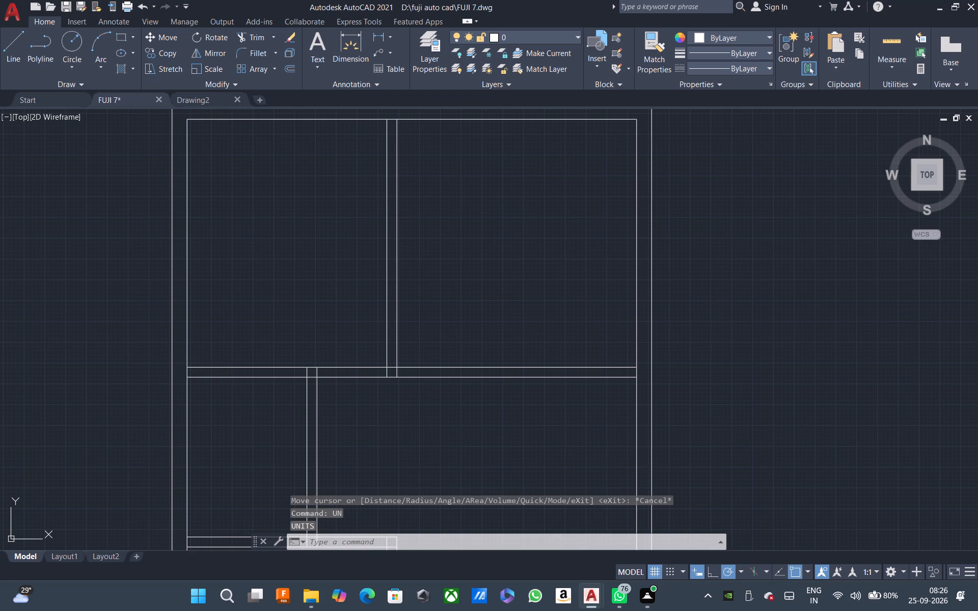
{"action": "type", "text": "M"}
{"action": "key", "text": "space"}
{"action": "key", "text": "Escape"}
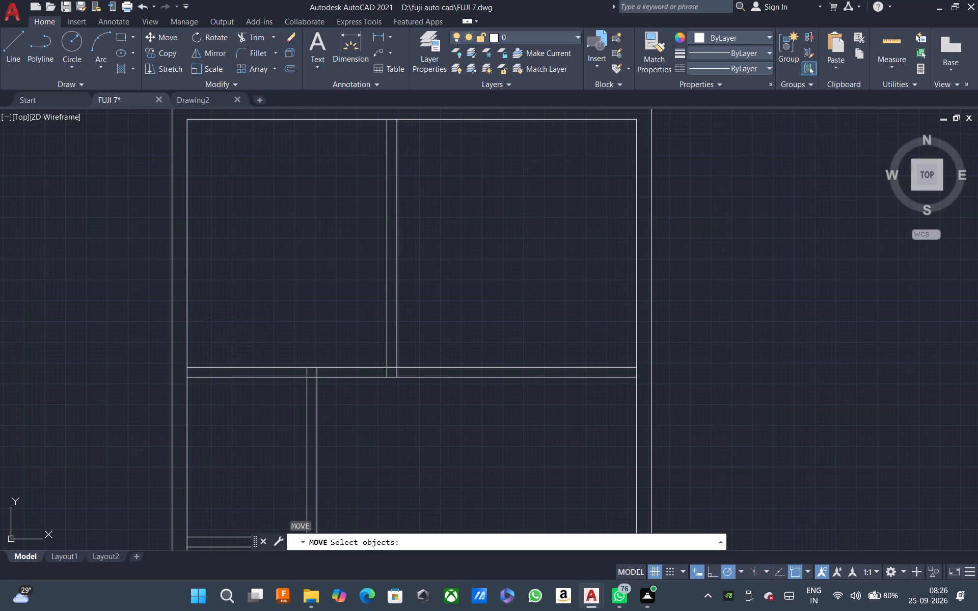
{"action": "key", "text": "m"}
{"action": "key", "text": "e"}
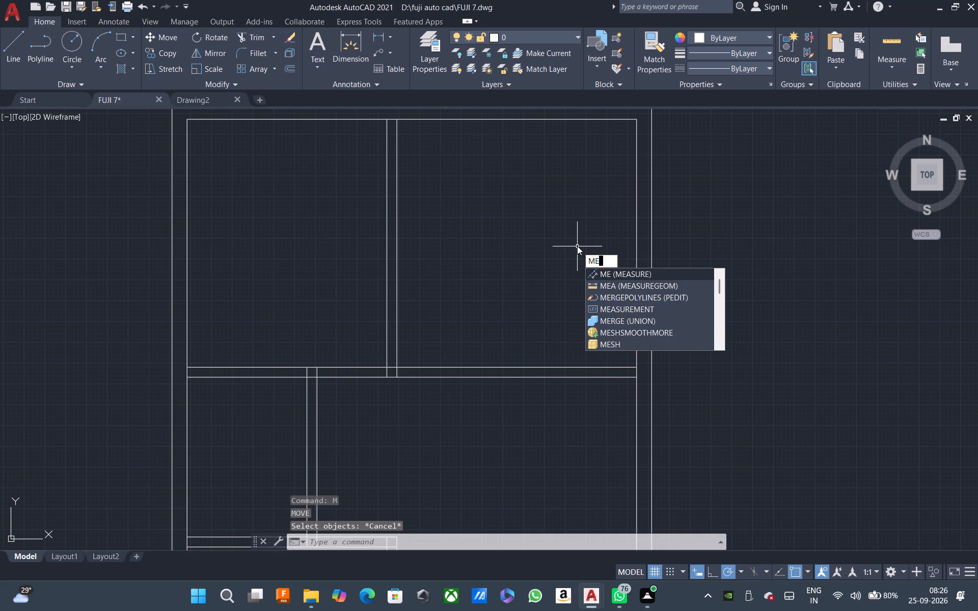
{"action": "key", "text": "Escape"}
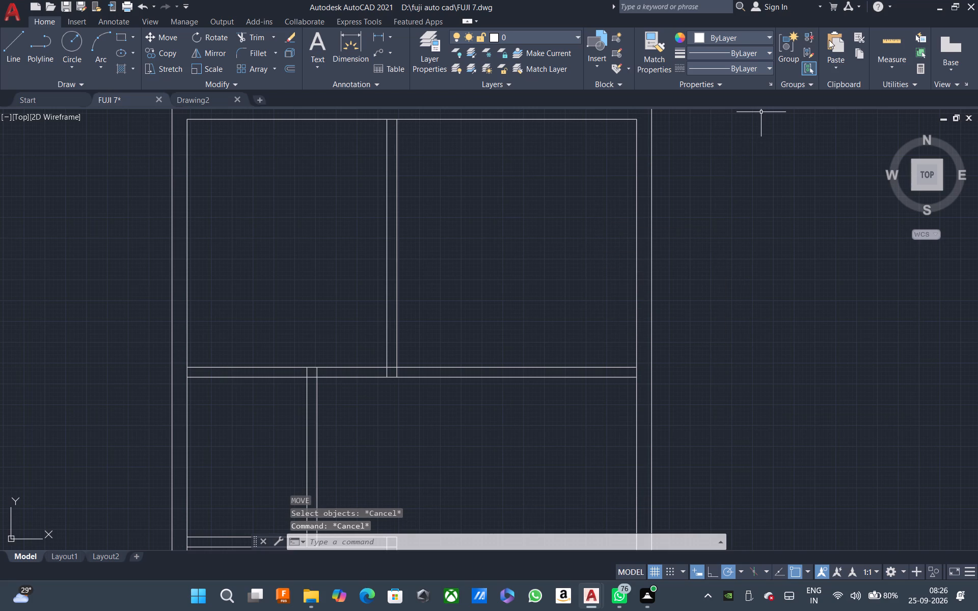
Check the top-right room's width and height with the Quick measure tool.
{"action": "left_click", "coordinate": [898, 39]}
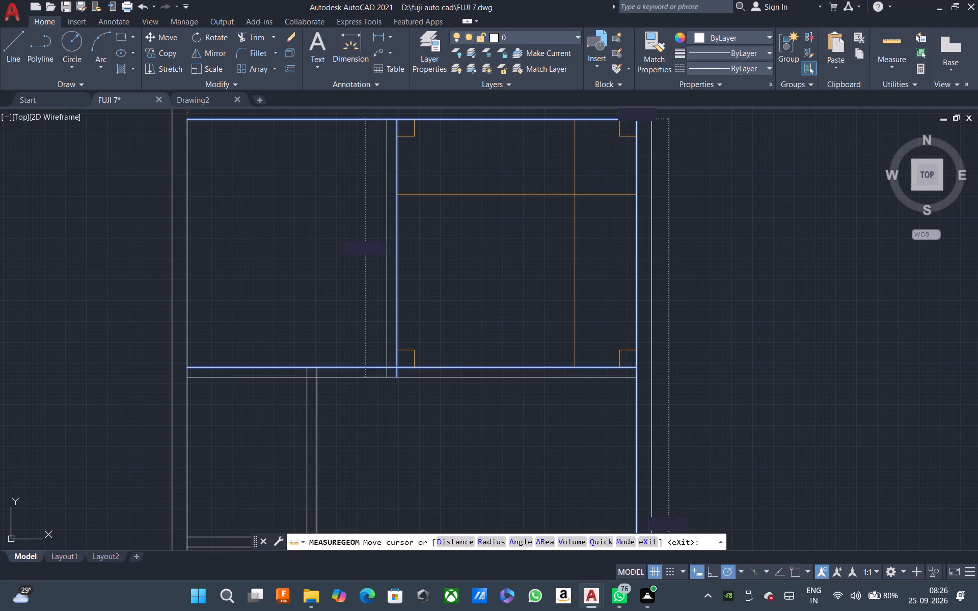
{"action": "key", "text": "Escape"}
{"action": "key", "text": "Escape"}
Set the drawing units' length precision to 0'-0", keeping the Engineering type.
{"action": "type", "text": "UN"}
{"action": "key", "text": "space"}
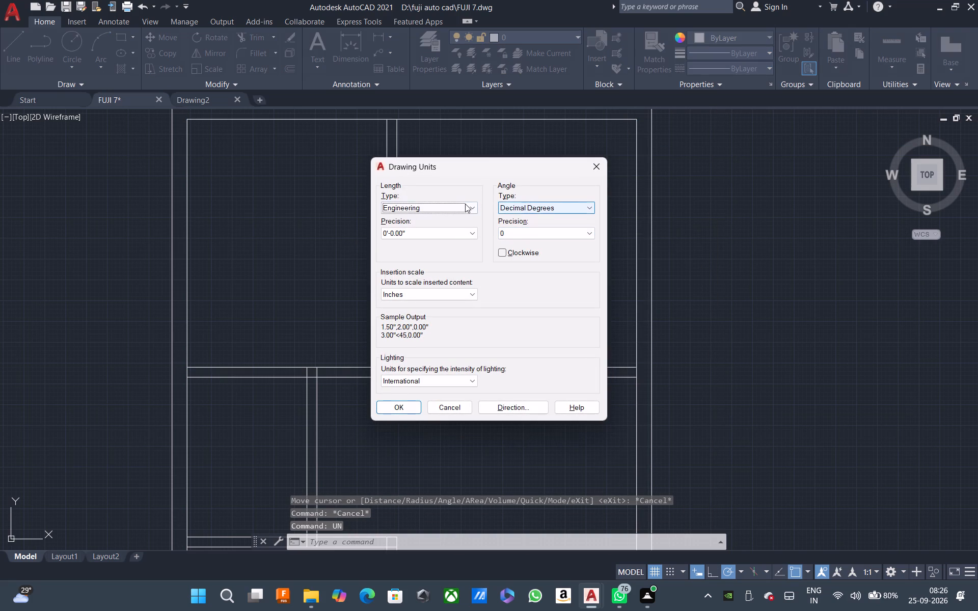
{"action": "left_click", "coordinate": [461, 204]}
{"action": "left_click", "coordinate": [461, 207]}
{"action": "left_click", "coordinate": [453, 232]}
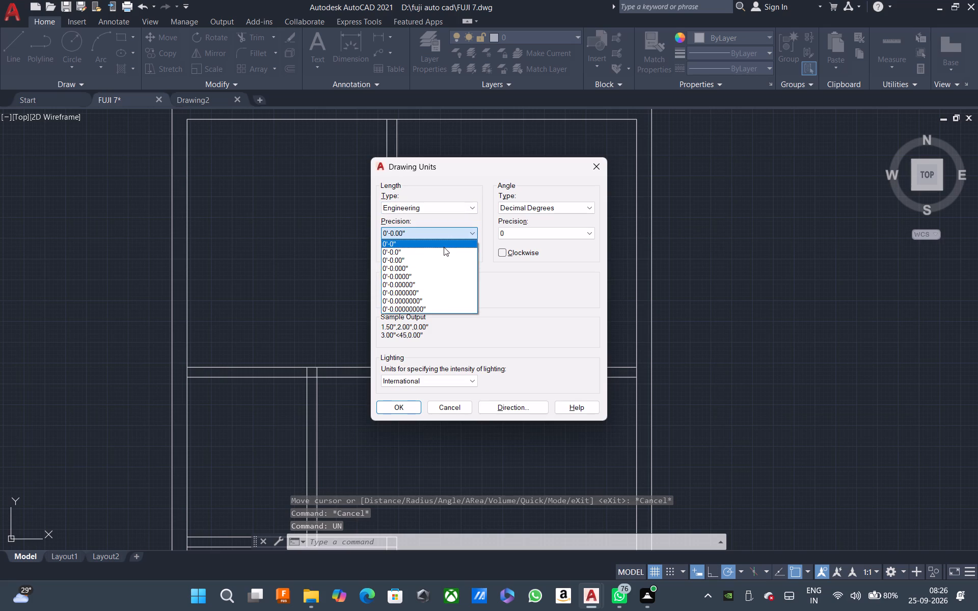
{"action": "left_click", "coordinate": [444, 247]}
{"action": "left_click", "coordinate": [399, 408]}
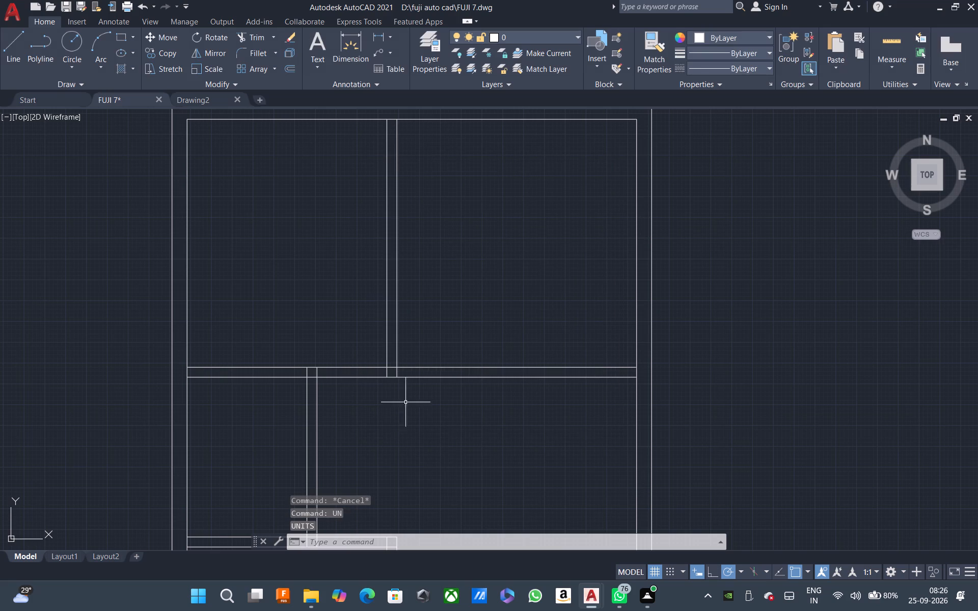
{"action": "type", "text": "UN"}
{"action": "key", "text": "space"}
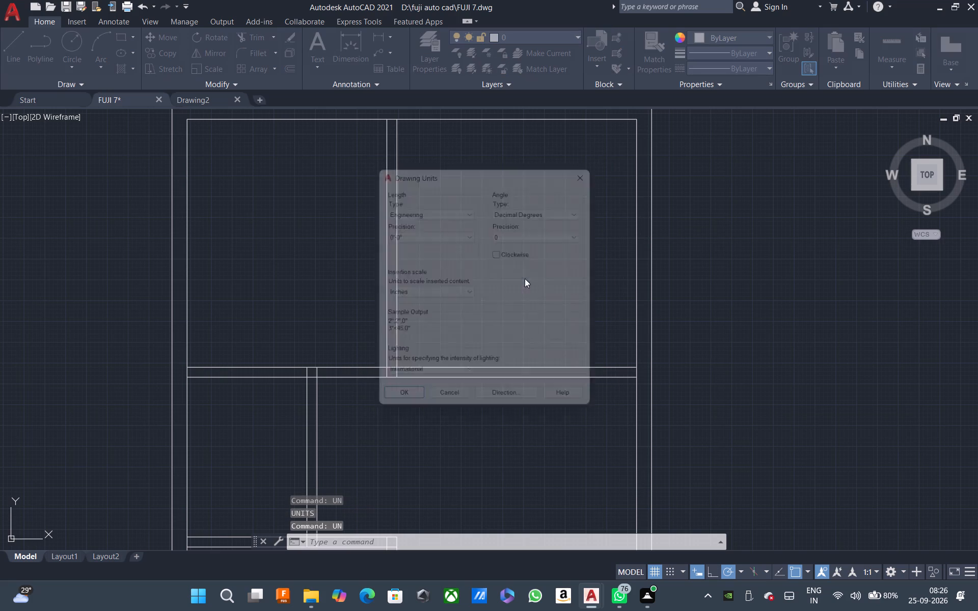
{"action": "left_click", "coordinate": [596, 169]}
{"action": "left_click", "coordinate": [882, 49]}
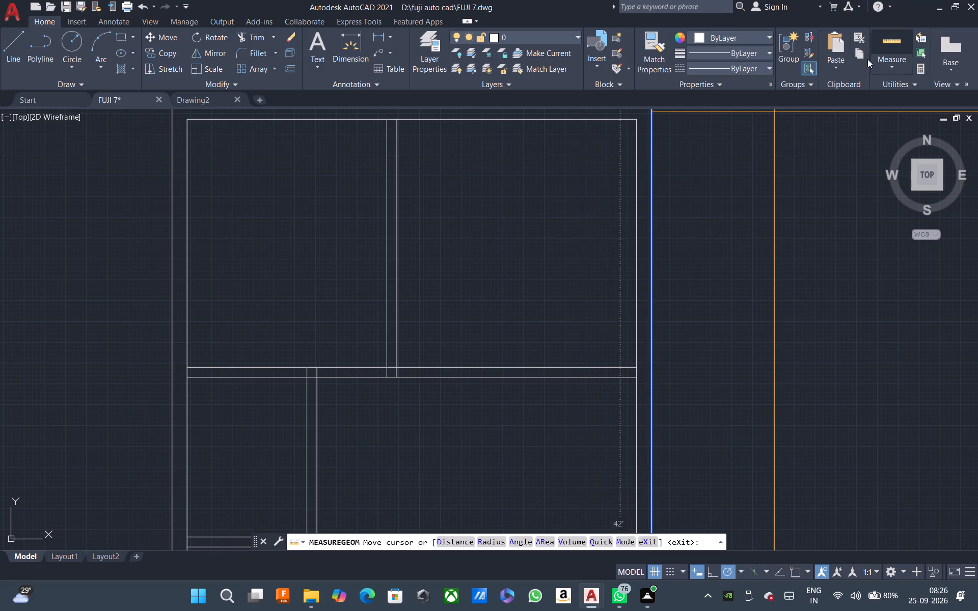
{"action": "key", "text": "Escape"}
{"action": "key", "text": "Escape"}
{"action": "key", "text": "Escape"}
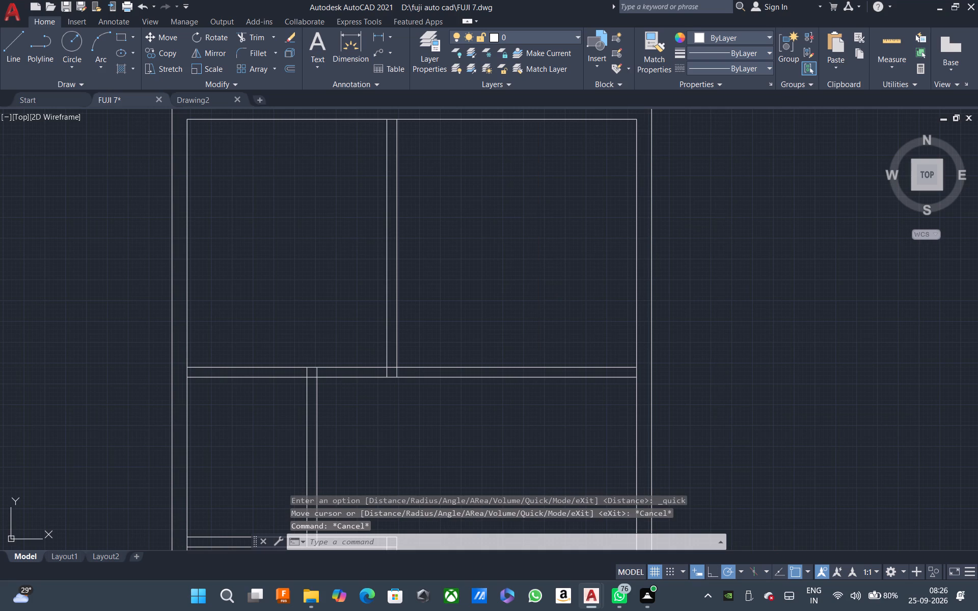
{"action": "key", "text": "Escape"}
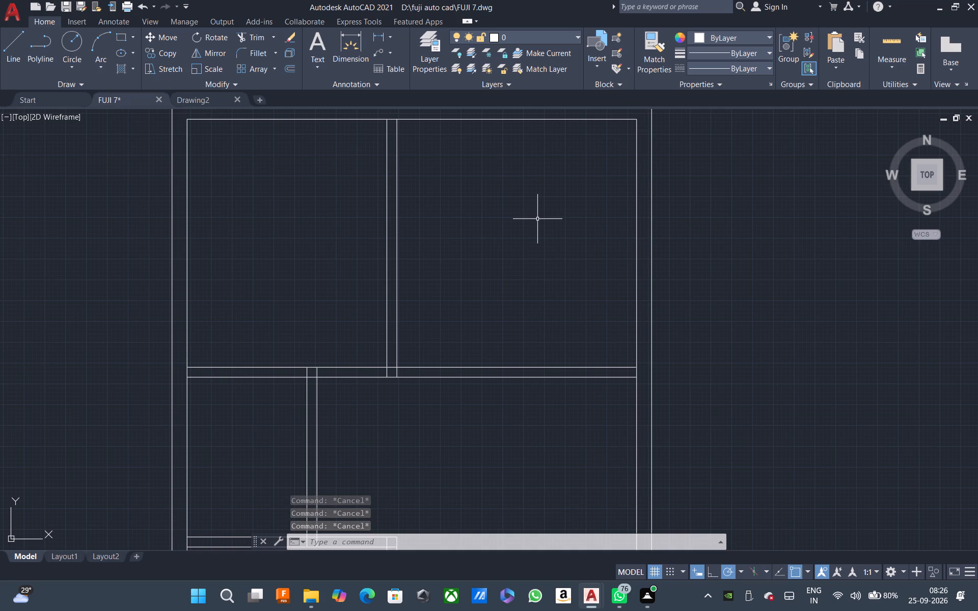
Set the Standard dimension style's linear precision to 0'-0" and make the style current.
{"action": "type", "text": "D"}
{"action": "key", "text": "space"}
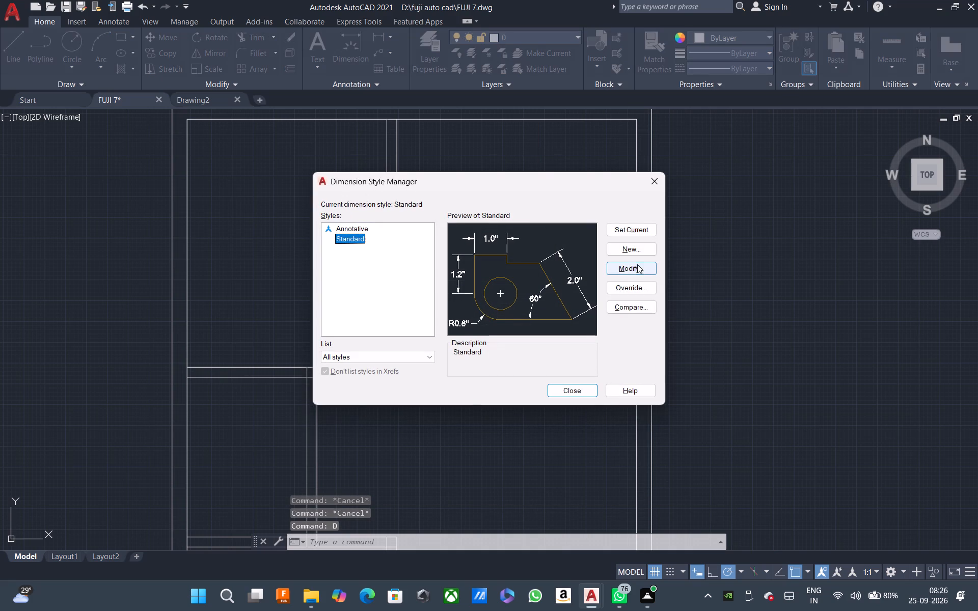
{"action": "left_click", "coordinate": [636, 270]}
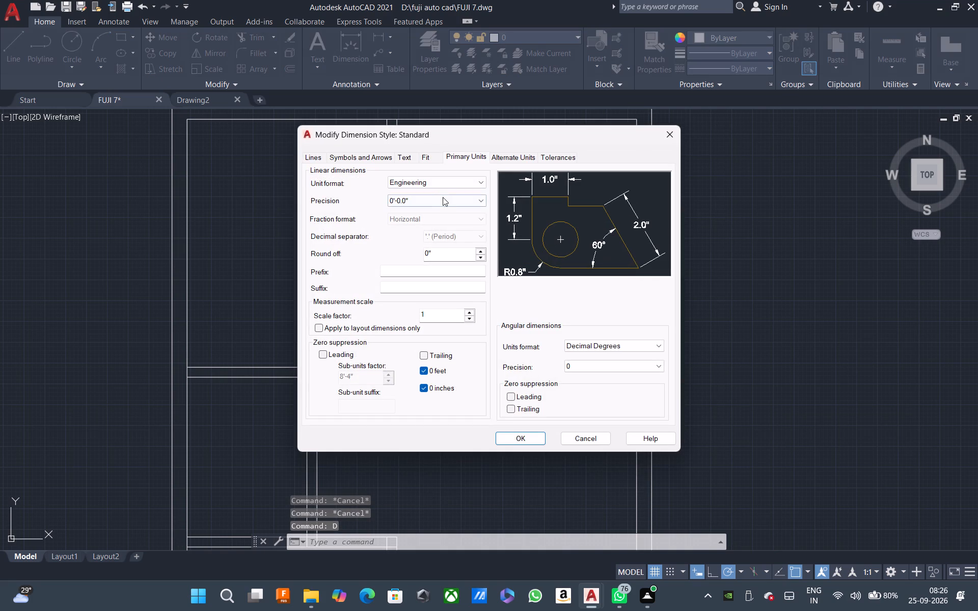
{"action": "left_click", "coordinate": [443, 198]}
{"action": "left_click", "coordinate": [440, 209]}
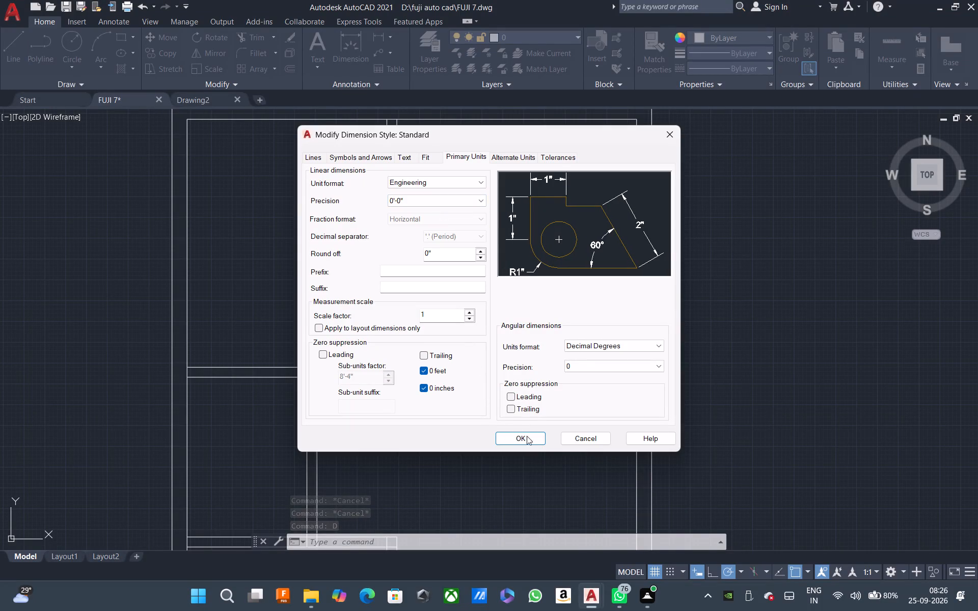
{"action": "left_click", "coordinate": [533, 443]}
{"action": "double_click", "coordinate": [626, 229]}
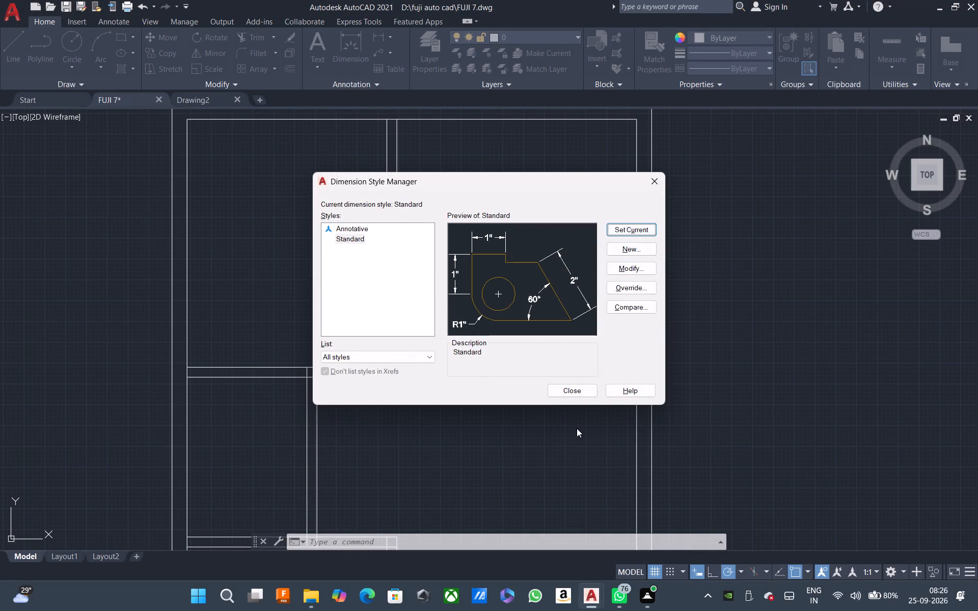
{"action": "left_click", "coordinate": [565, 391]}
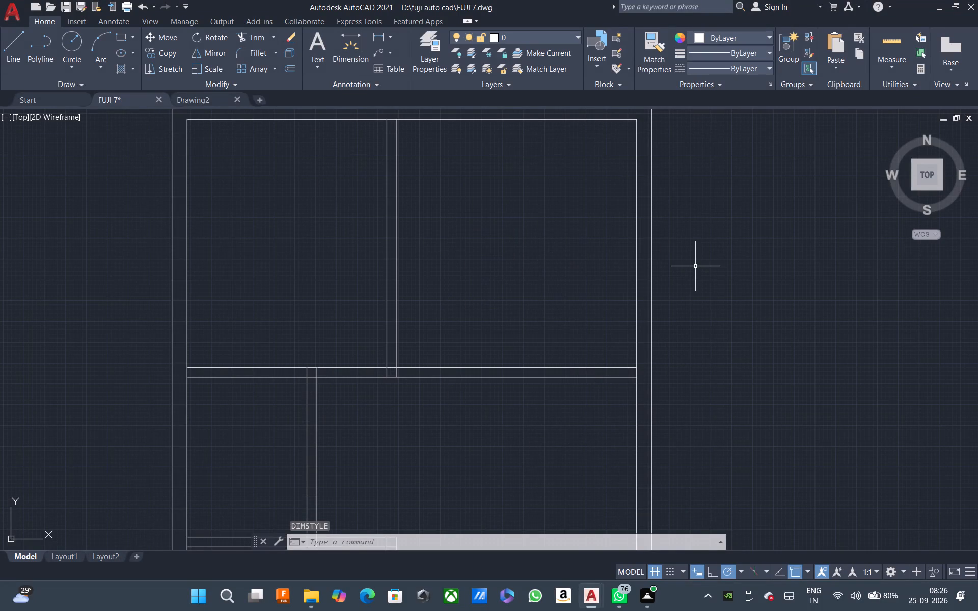
Measure the top-right room's width and height with MEASUREGEOM.
{"action": "type", "text": "ME"}
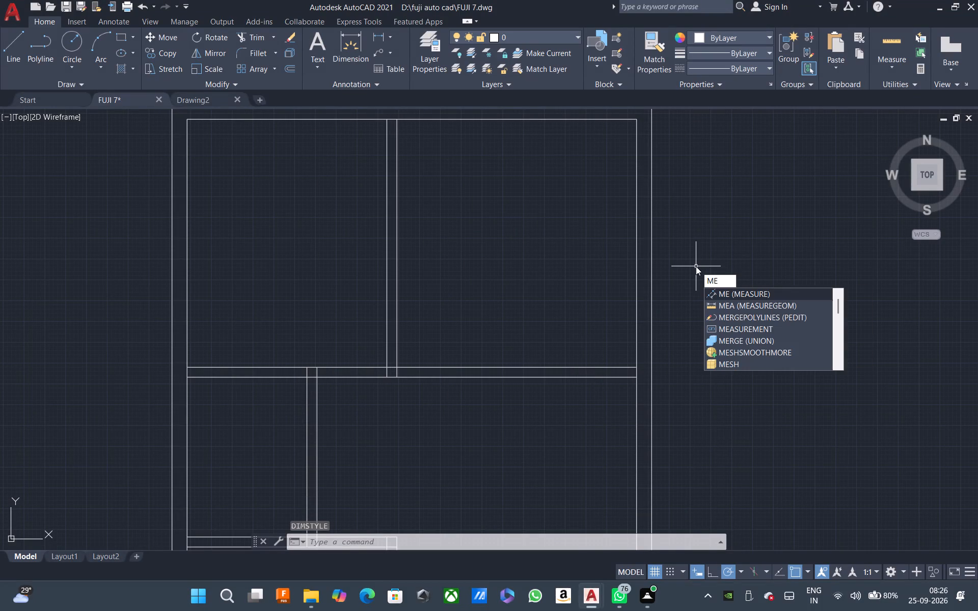
{"action": "left_click", "coordinate": [723, 305]}
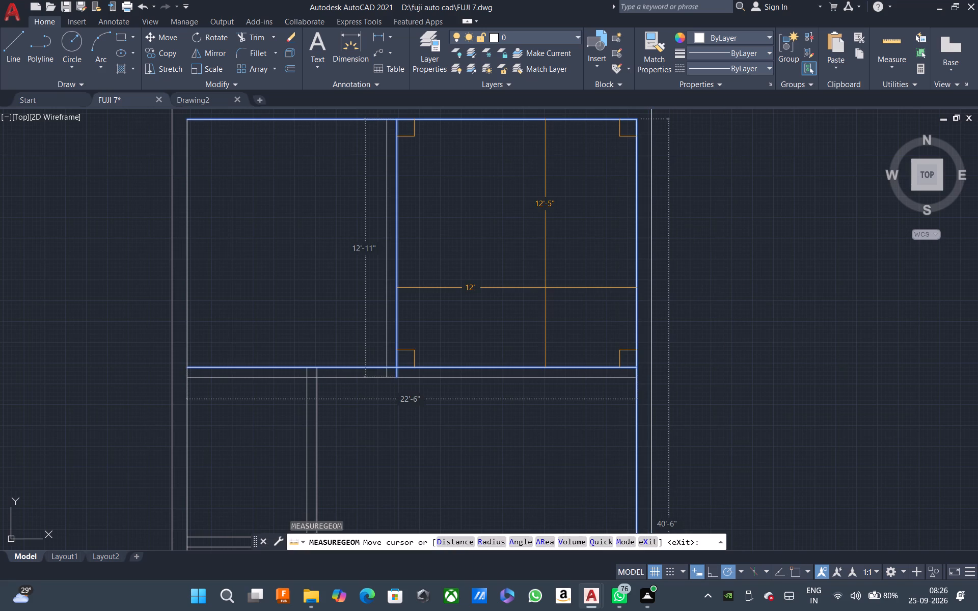
{"action": "key", "text": "Escape"}
{"action": "key", "text": "Escape"}
{"action": "key", "text": "Escape"}
{"action": "key", "text": "Escape"}
Set the drawing units' length precision to 0'-0.0".
{"action": "scroll", "coordinate": [545, 288], "scroll_direction": "down", "scroll_amount": 1}
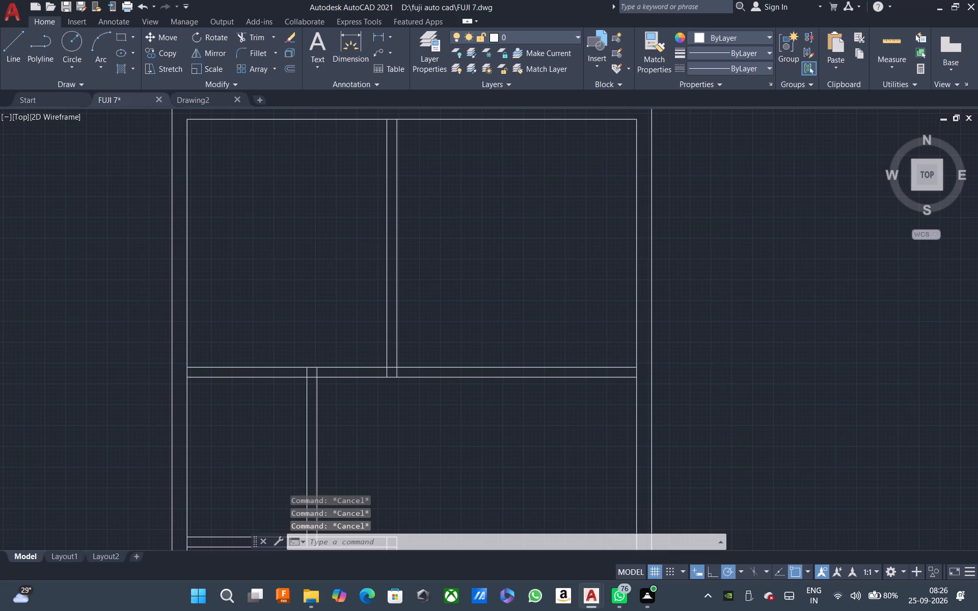
{"action": "key", "text": "Escape"}
{"action": "type", "text": "UN"}
{"action": "key", "text": "space"}
{"action": "left_click", "coordinate": [440, 227]}
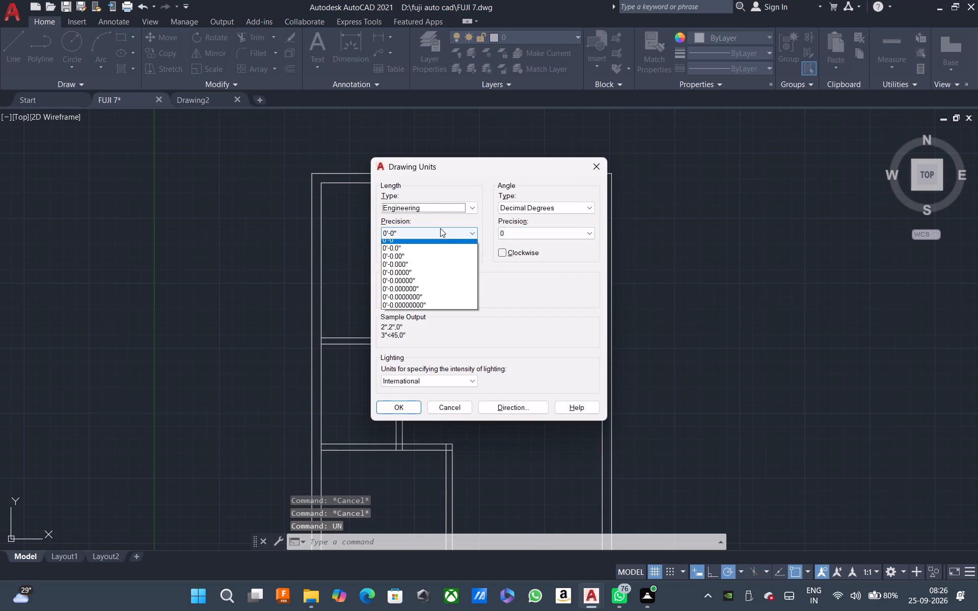
{"action": "left_click", "coordinate": [441, 253]}
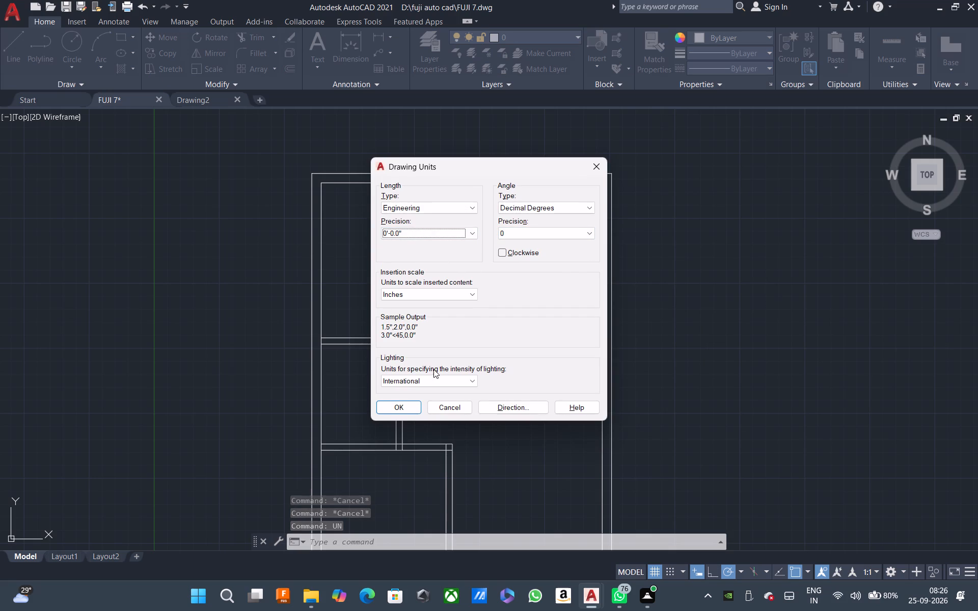
{"action": "left_click", "coordinate": [403, 411]}
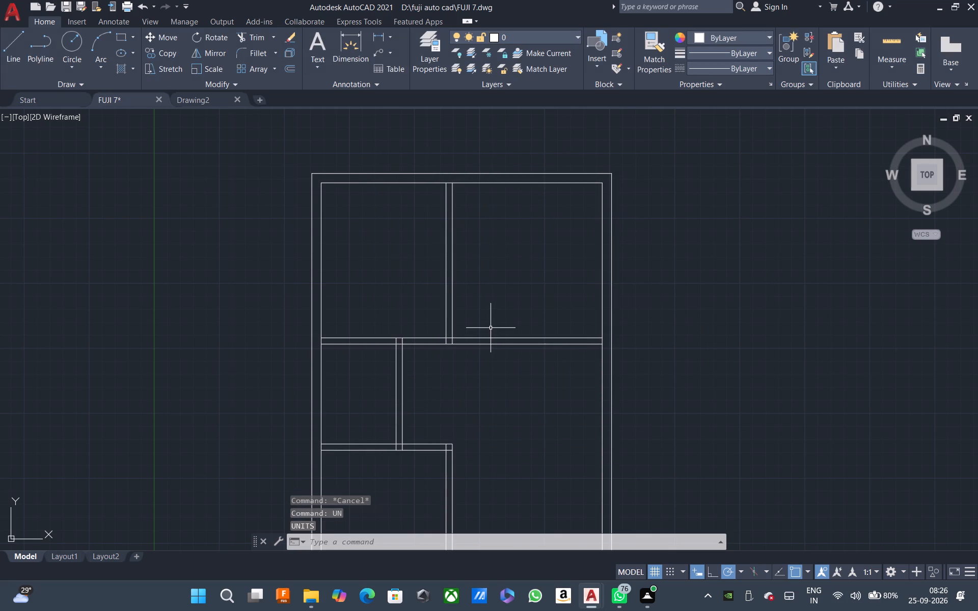
Set the Standard dimension style's linear precision to 0'-0.0" and make the style current.
{"action": "type", "text": "D"}
{"action": "key", "text": "space"}
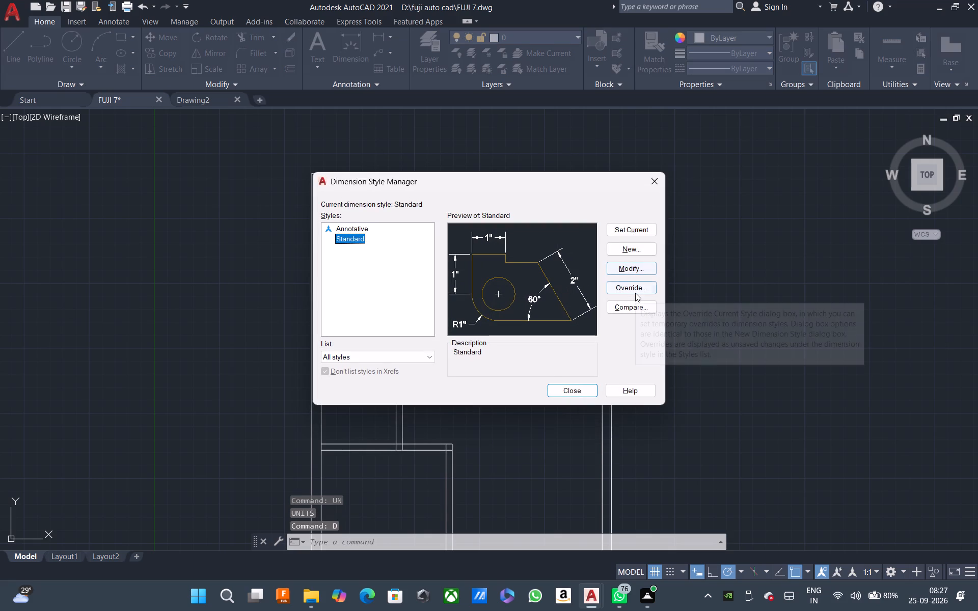
{"action": "left_click", "coordinate": [629, 273]}
{"action": "left_click", "coordinate": [616, 270]}
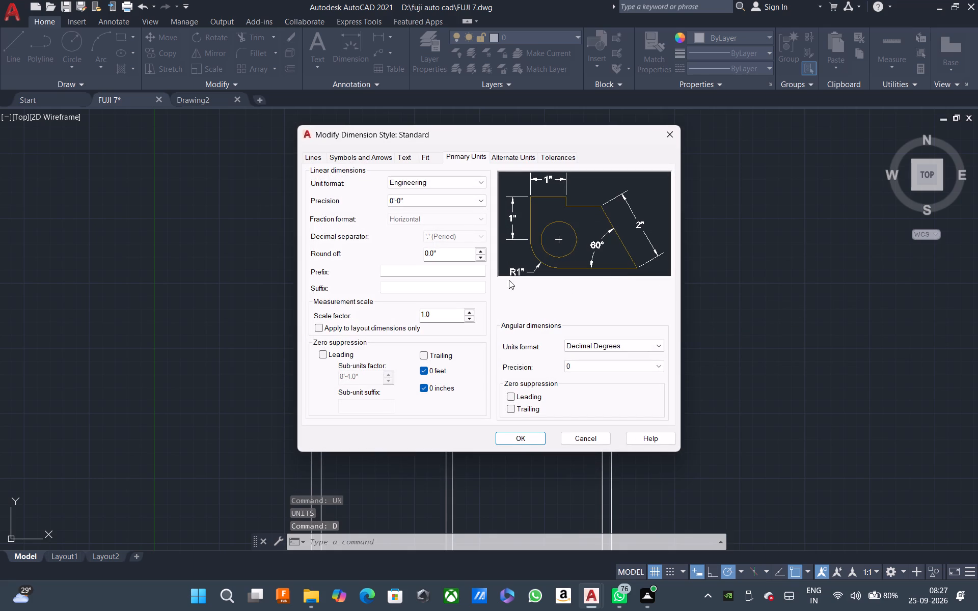
{"action": "left_click", "coordinate": [481, 203]}
{"action": "left_click", "coordinate": [469, 219]}
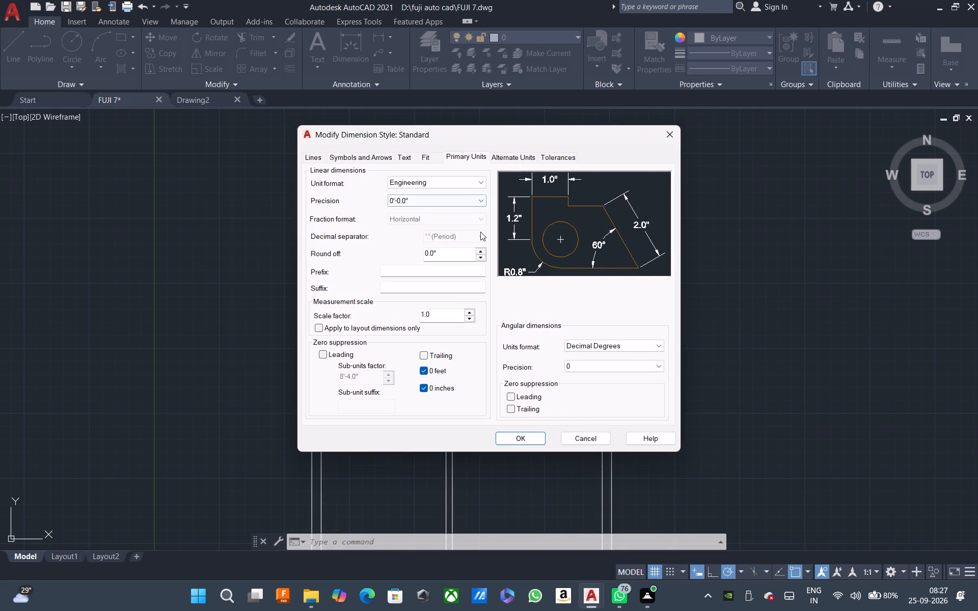
{"action": "left_click", "coordinate": [513, 442]}
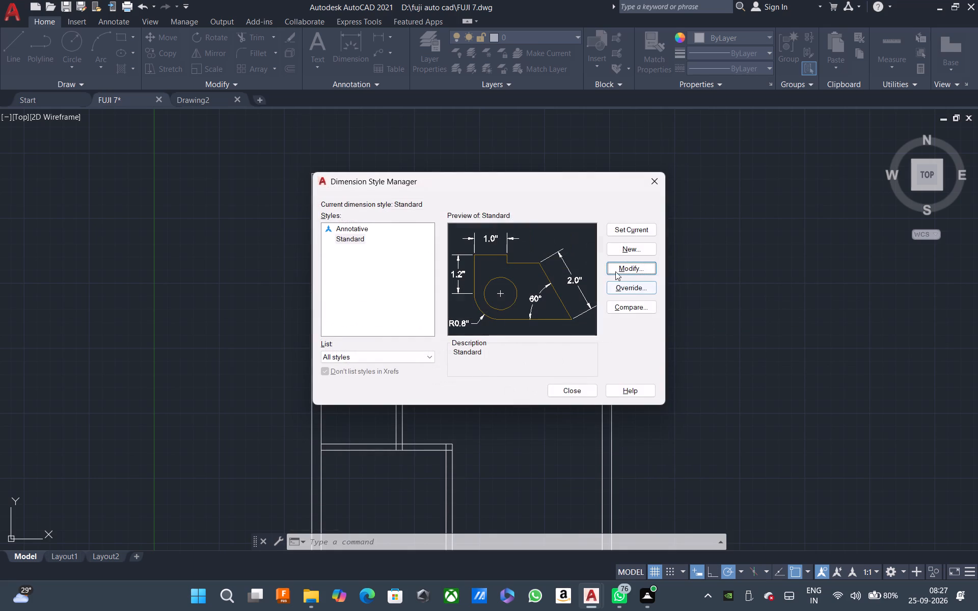
{"action": "double_click", "coordinate": [613, 234]}
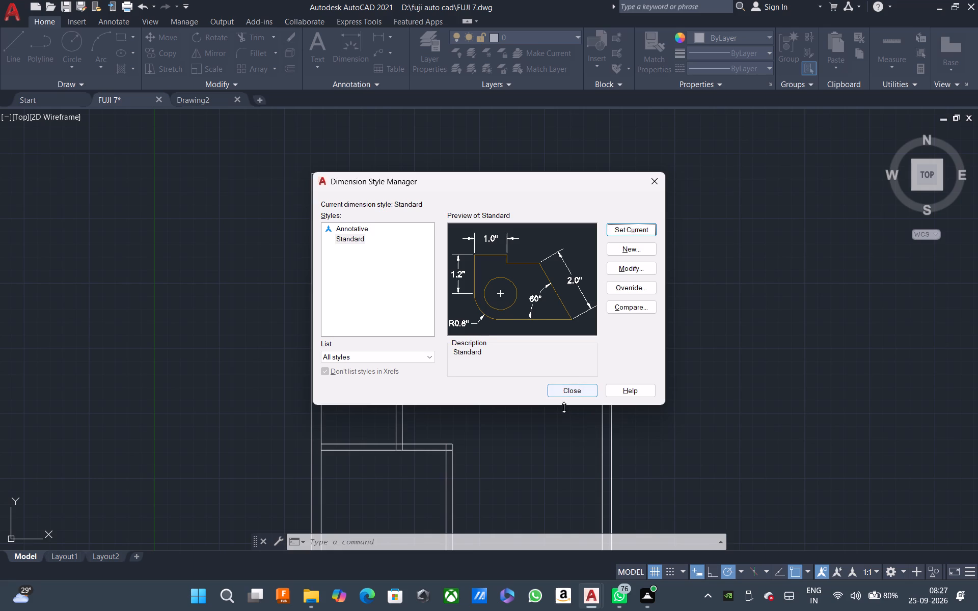
{"action": "left_click", "coordinate": [570, 394]}
{"action": "key", "text": "Escape"}
{"action": "key", "text": "Escape"}
{"action": "key", "text": "Escape"}
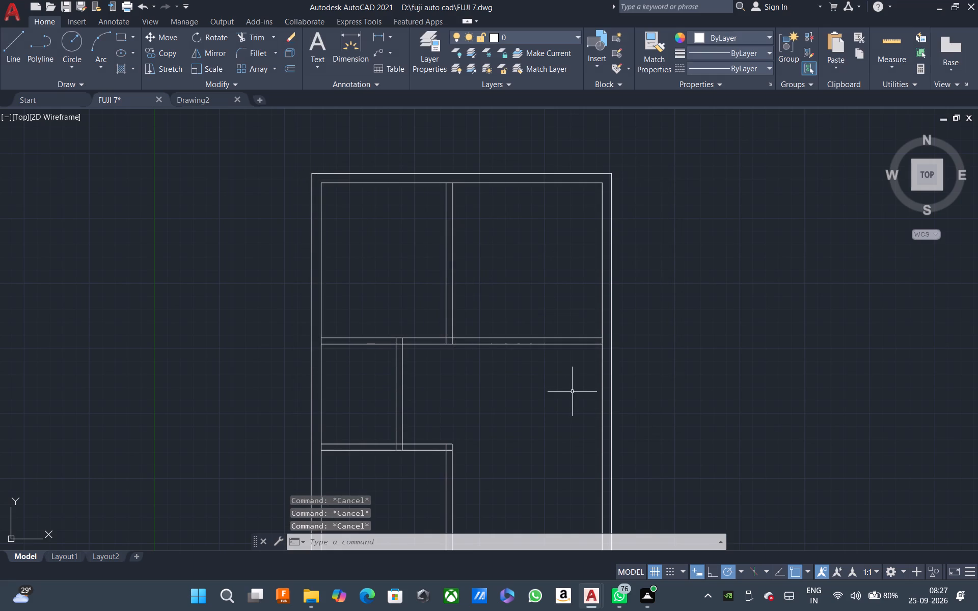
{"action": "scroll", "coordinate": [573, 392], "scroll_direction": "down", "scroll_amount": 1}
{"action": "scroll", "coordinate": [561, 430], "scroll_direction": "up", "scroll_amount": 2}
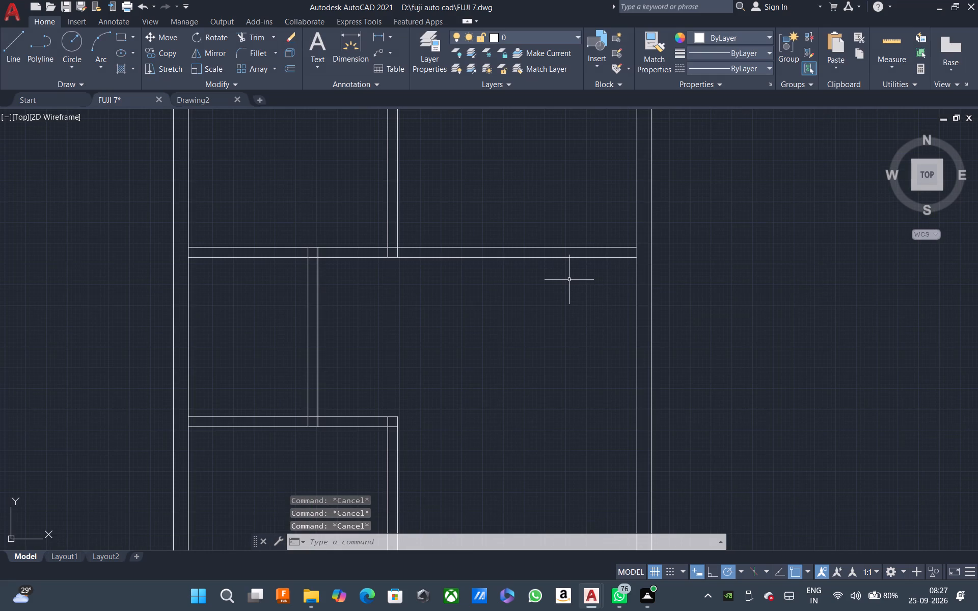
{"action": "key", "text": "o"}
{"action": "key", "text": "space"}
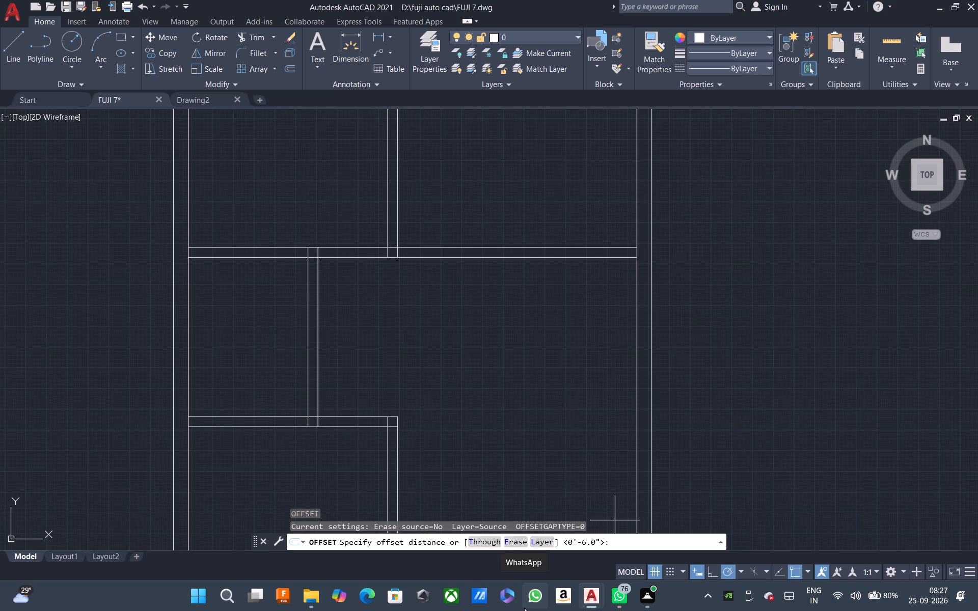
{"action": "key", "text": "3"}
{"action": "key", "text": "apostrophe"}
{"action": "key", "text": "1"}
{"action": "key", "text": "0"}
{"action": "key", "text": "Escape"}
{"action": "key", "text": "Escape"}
Offset the lower line of the full-width horizontal partition below the two top rooms downward by 3'10".
{"action": "type", "text": "O"}
{"action": "key", "text": "space"}
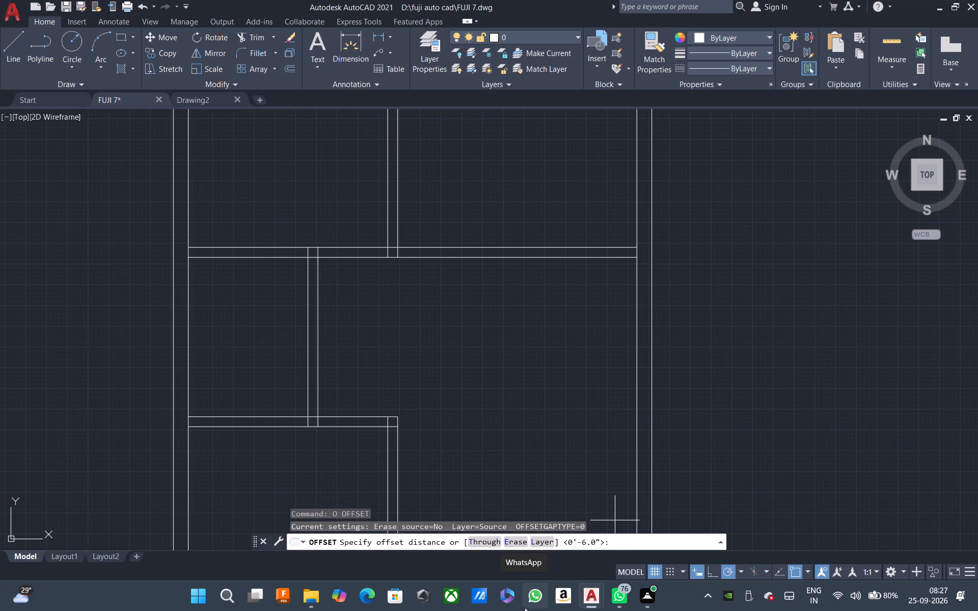
{"action": "key", "text": "3"}
{"action": "key", "text": "apostrophe"}
{"action": "key", "text": "1"}
{"action": "key", "text": "0"}
{"action": "key", "text": "space"}
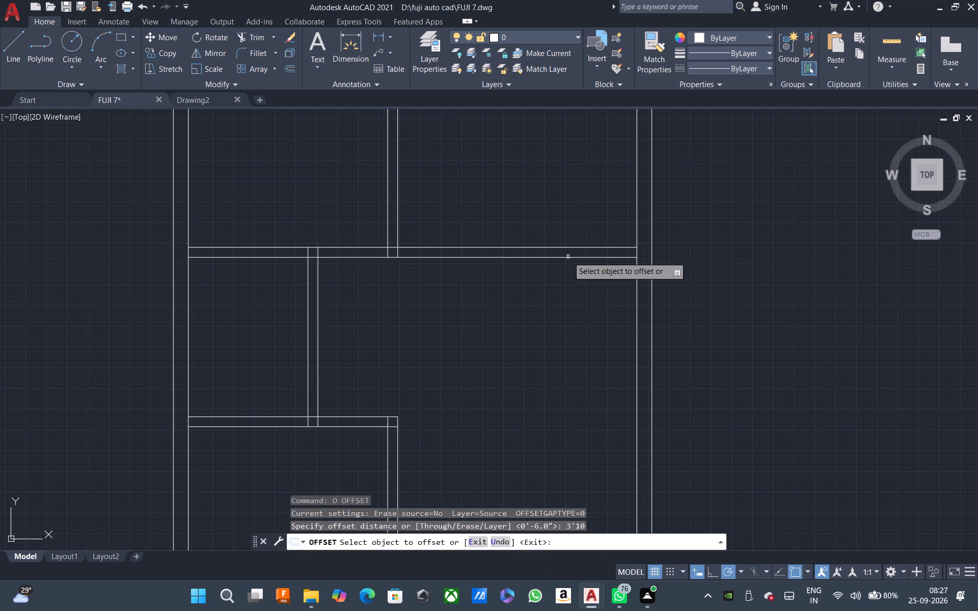
{"action": "left_click", "coordinate": [570, 258]}
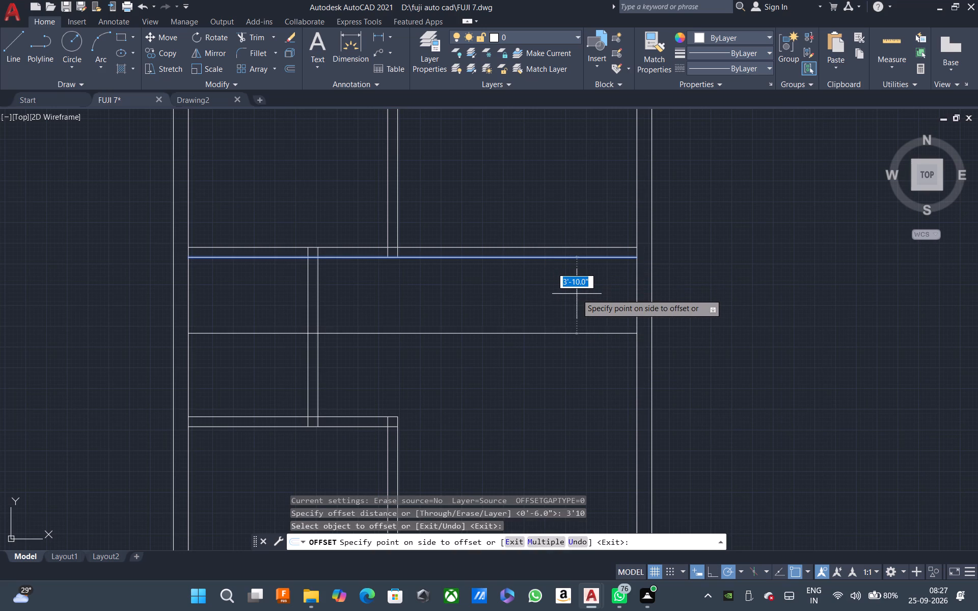
{"action": "left_click", "coordinate": [577, 294]}
{"action": "key", "text": "Escape"}
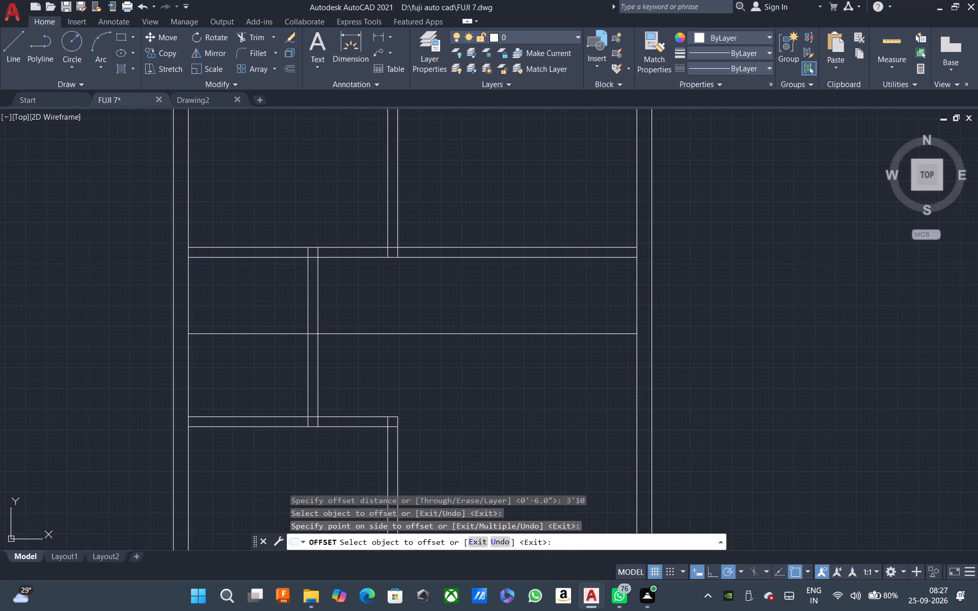
Offset the new horizontal line below the full-width partition downward by 6" to form a second partition.
{"action": "type", "text": "O 6"}
{"action": "key", "text": "space"}
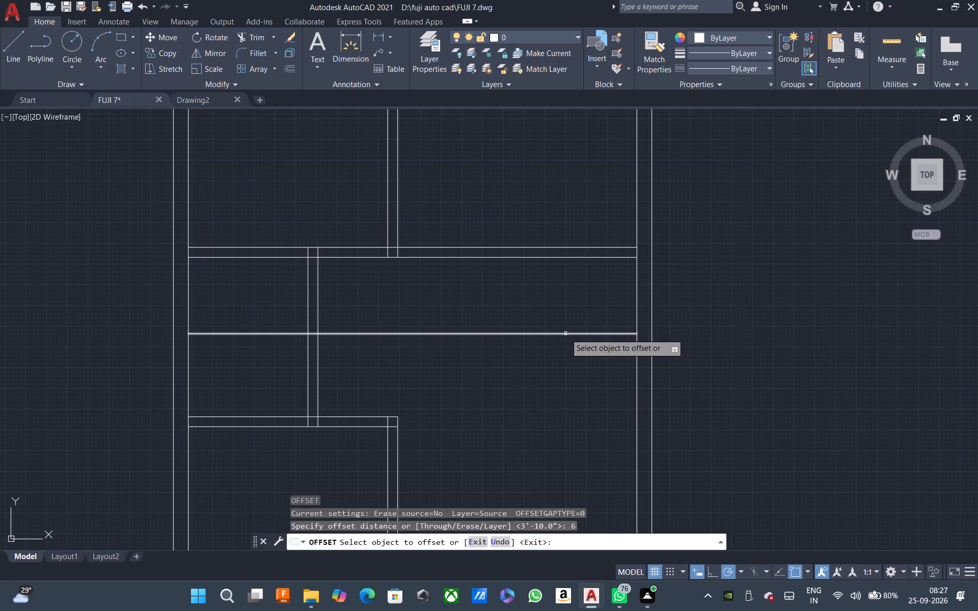
{"action": "left_click", "coordinate": [565, 334]}
{"action": "left_click", "coordinate": [574, 350]}
{"action": "key", "text": "Escape"}
{"action": "key", "text": "Escape"}
{"action": "key", "text": "Escape"}
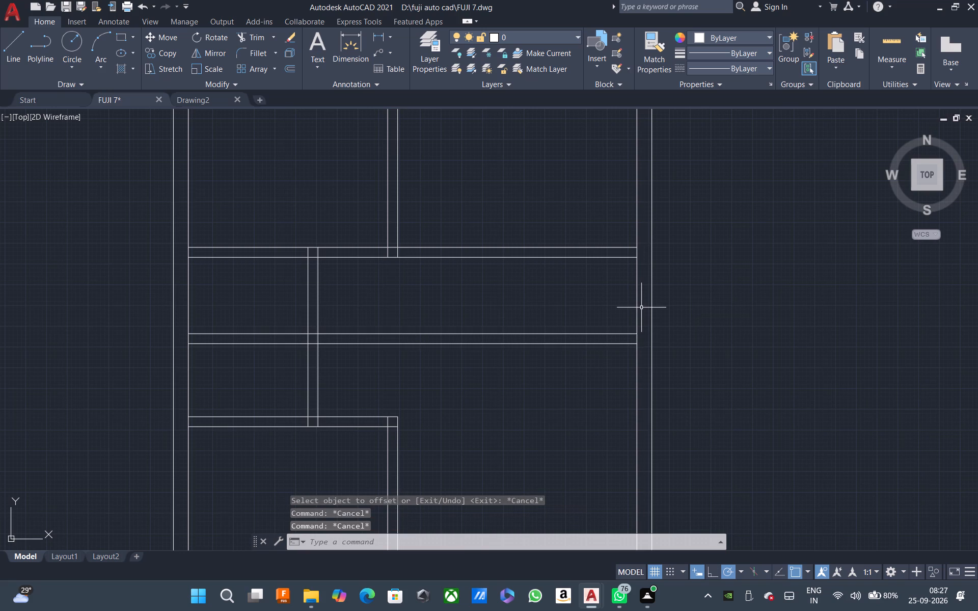
Trim the right outer wall's inner line where the two full-width horizontal partitions meet it.
{"action": "type", "text": "TR"}
{"action": "key", "text": "space"}
{"action": "left_click", "coordinate": [638, 249]}
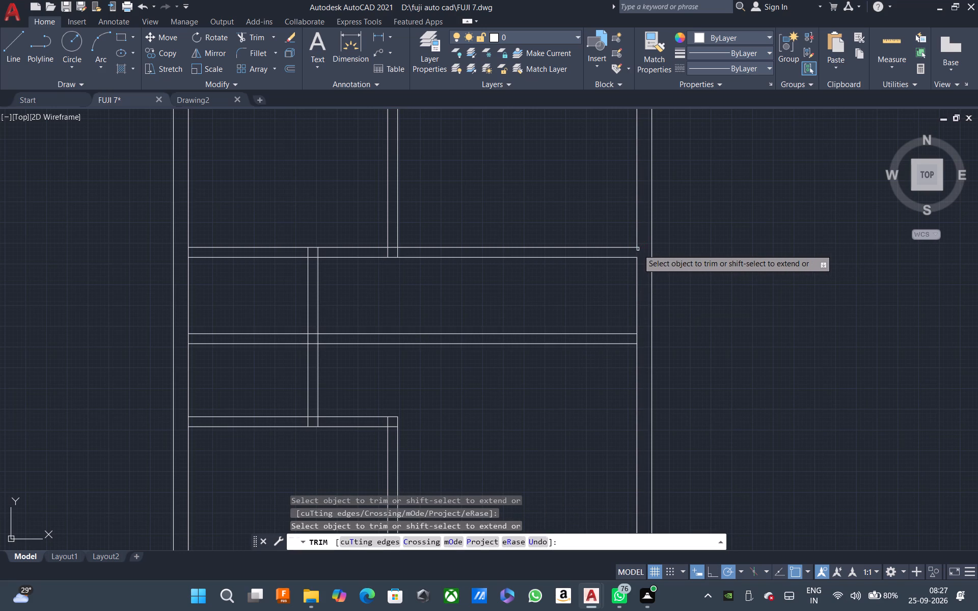
{"action": "left_click", "coordinate": [637, 340]}
{"action": "key", "text": "Escape"}
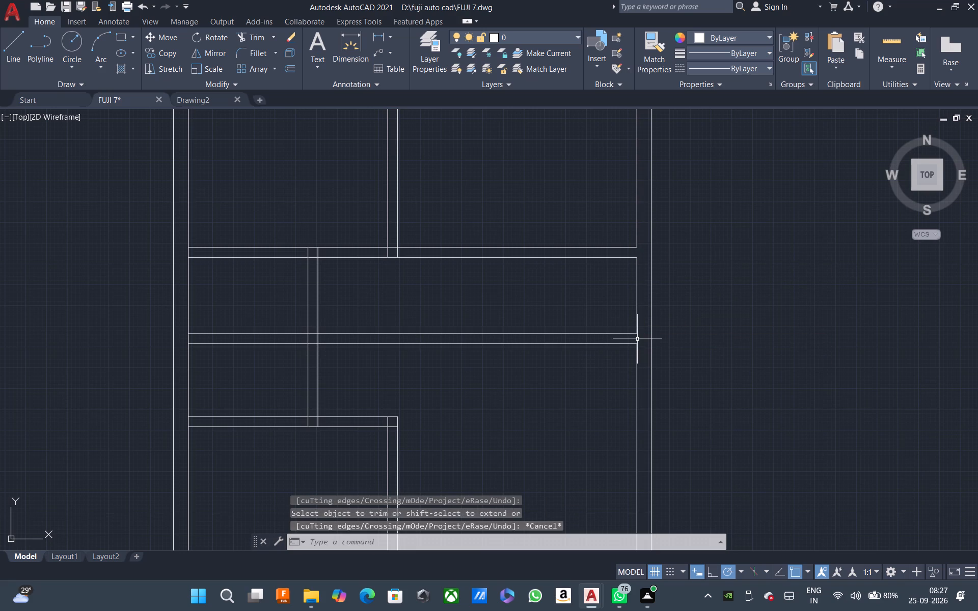
Offset the right outer wall's inner line between the two horizontal partitions 7'5" to the left.
{"action": "type", "text": "O"}
{"action": "key", "text": "space"}
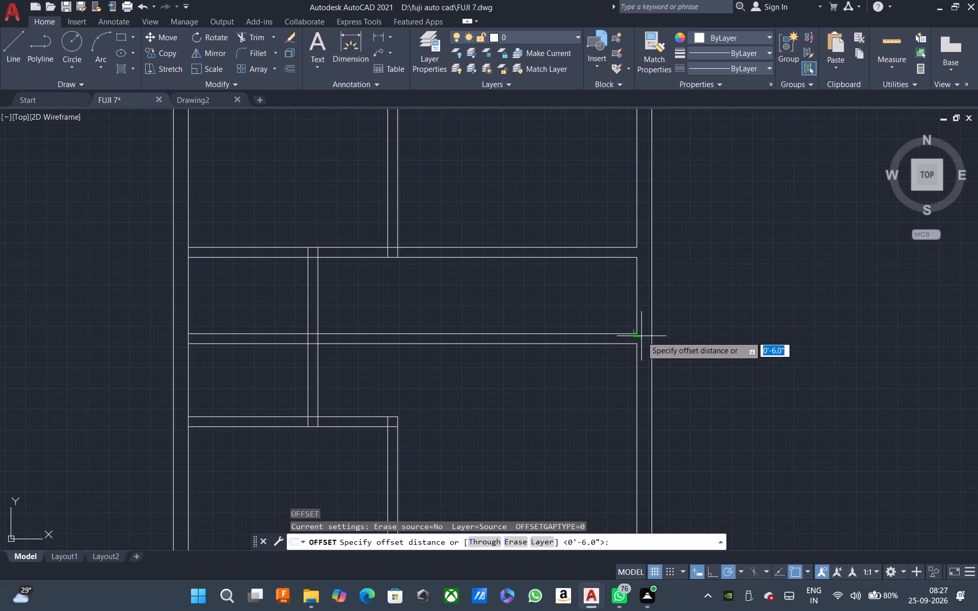
{"action": "key", "text": "7"}
{"action": "key", "text": "apostrophe"}
{"action": "key", "text": "5"}
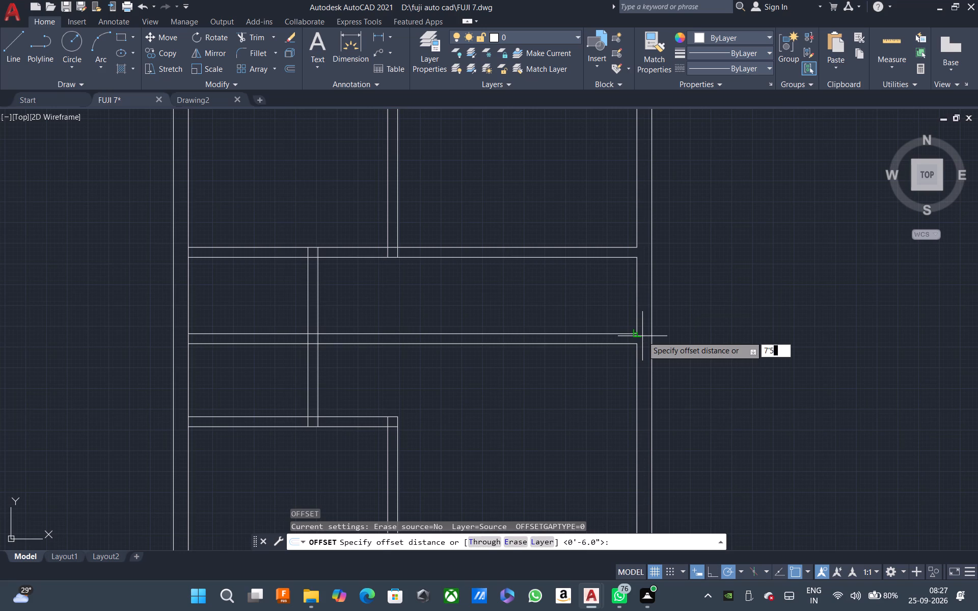
{"action": "key", "text": "space"}
{"action": "left_click", "coordinate": [635, 301]}
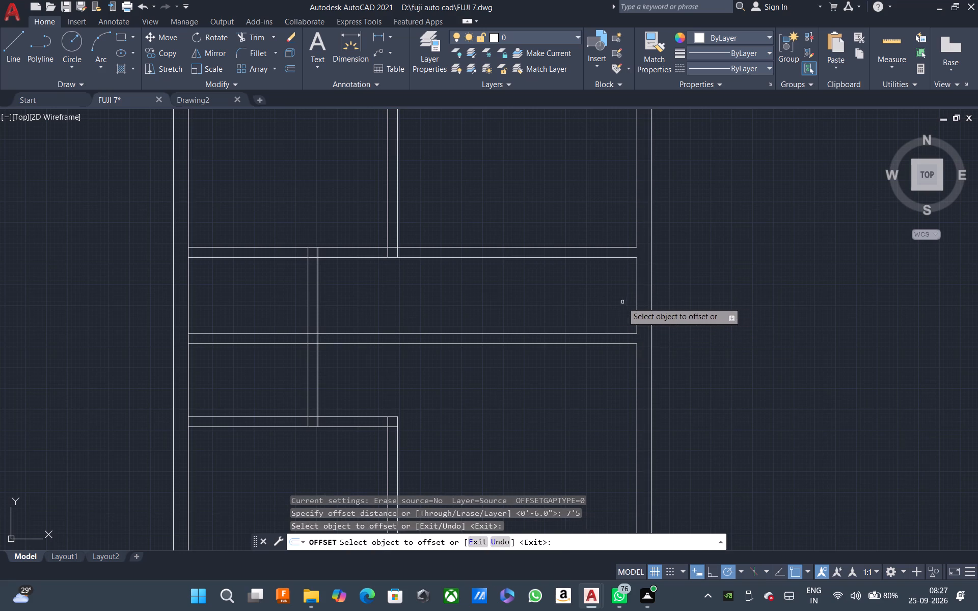
{"action": "left_click", "coordinate": [637, 304]}
{"action": "left_click_drag", "start_coordinate": [601, 309], "coordinate": [597, 314]}
{"action": "key", "text": "Escape"}
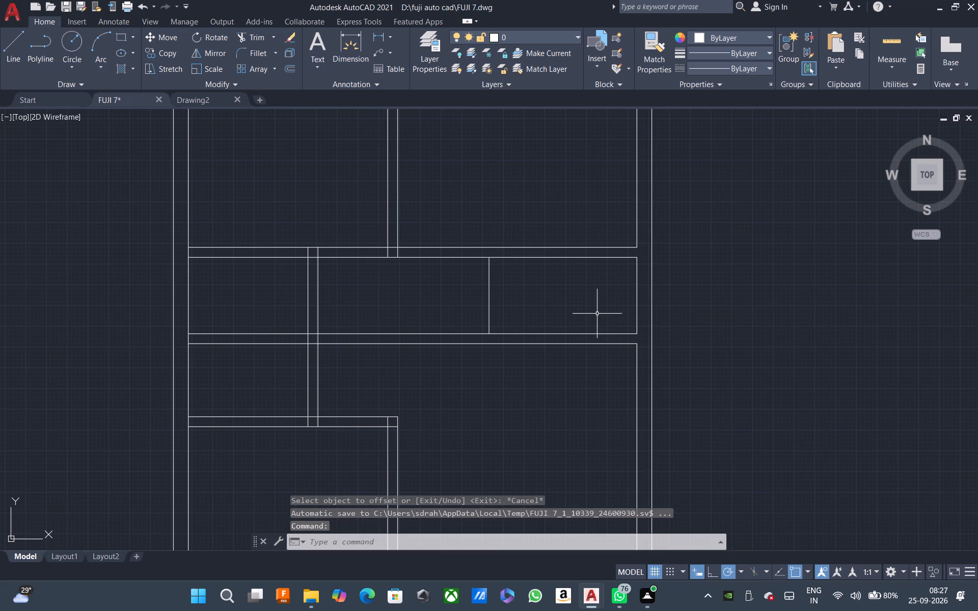
Offset the new short vertical line 6" to the left to form a partition between the two horizontal partitions.
{"action": "type", "text": "O 6"}
{"action": "key", "text": "space"}
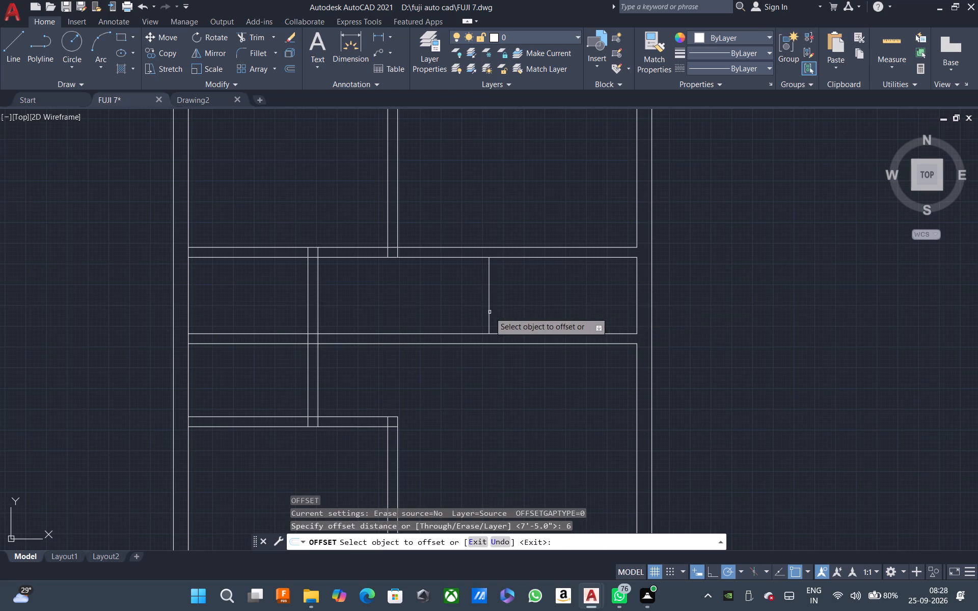
{"action": "left_click", "coordinate": [490, 310]}
{"action": "left_click", "coordinate": [348, 320]}
{"action": "key", "text": "Escape"}
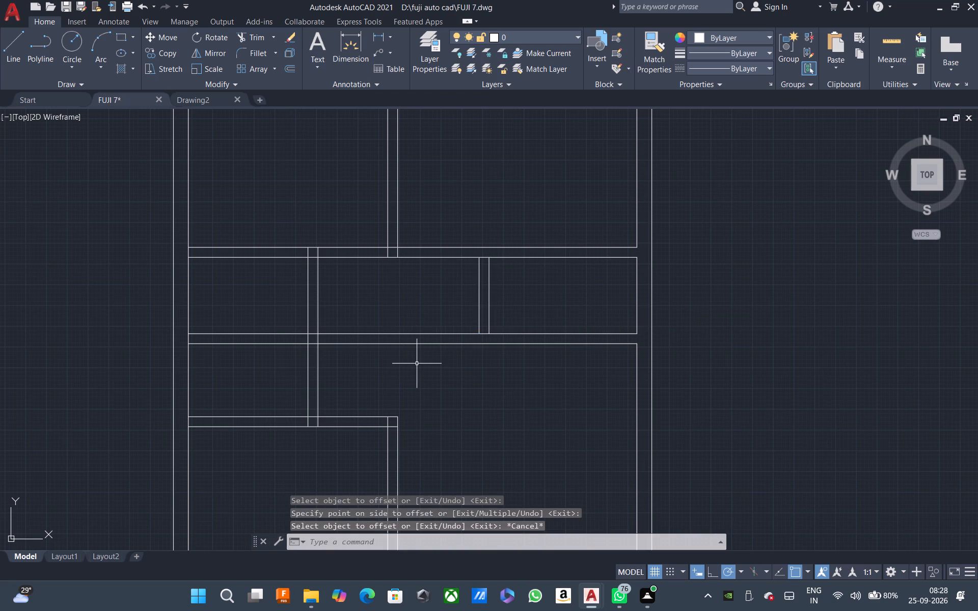
Trim away the second horizontal partition's lines from the new short vertical partition across to the left outer wall.
{"action": "type", "text": "TR"}
{"action": "key", "text": "space"}
{"action": "left_click_drag", "start_coordinate": [422, 368], "coordinate": [417, 362]}
{"action": "left_click", "coordinate": [400, 305]}
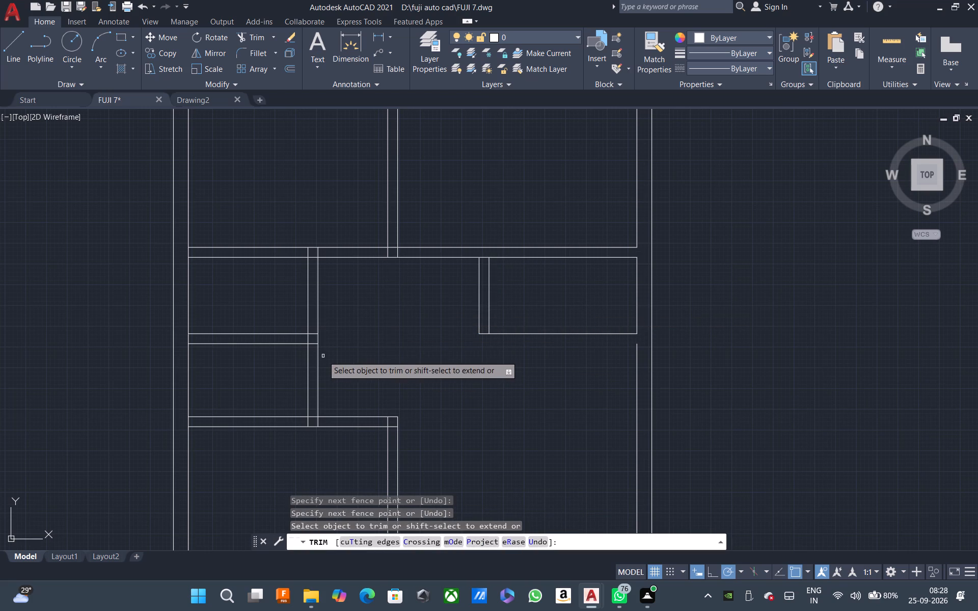
{"action": "left_click", "coordinate": [315, 346]}
{"action": "left_click", "coordinate": [314, 329]}
{"action": "left_click", "coordinate": [292, 346]}
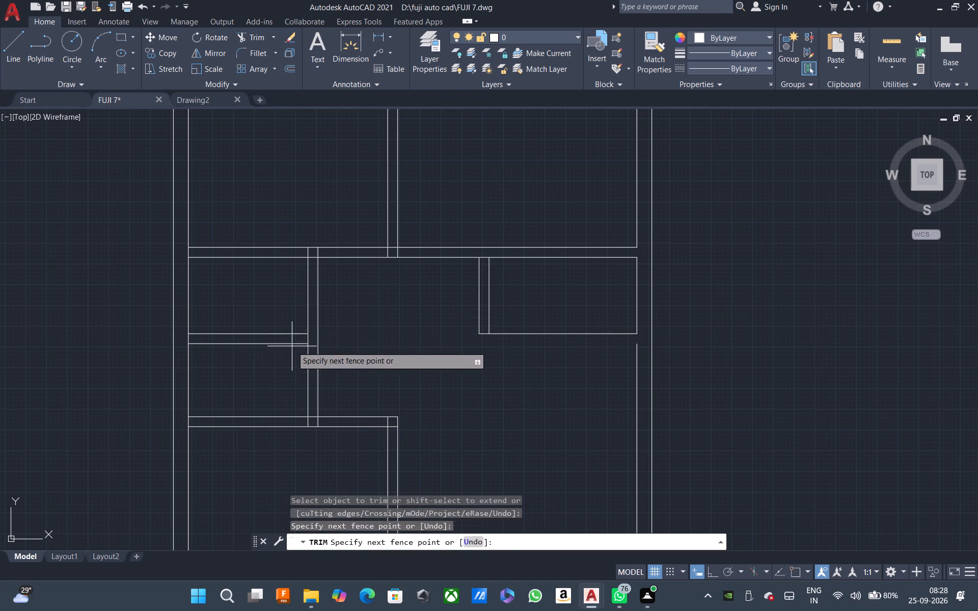
{"action": "left_click", "coordinate": [281, 315]}
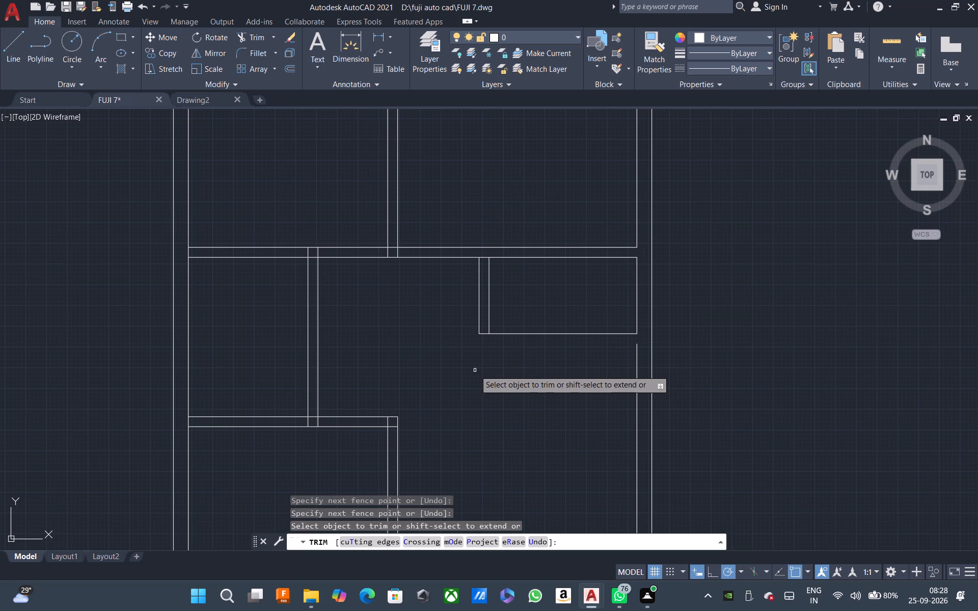
{"action": "key", "text": "Escape"}
{"action": "key", "text": "Escape"}
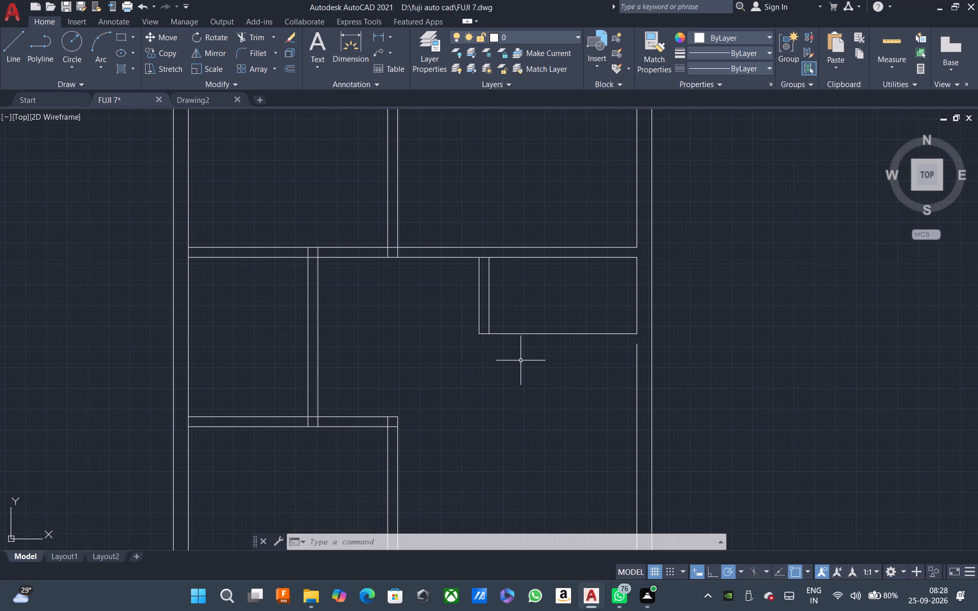
Offset the bottom line of the small room against the right outer wall downward by 6".
{"action": "type", "text": "O"}
{"action": "key", "text": "space"}
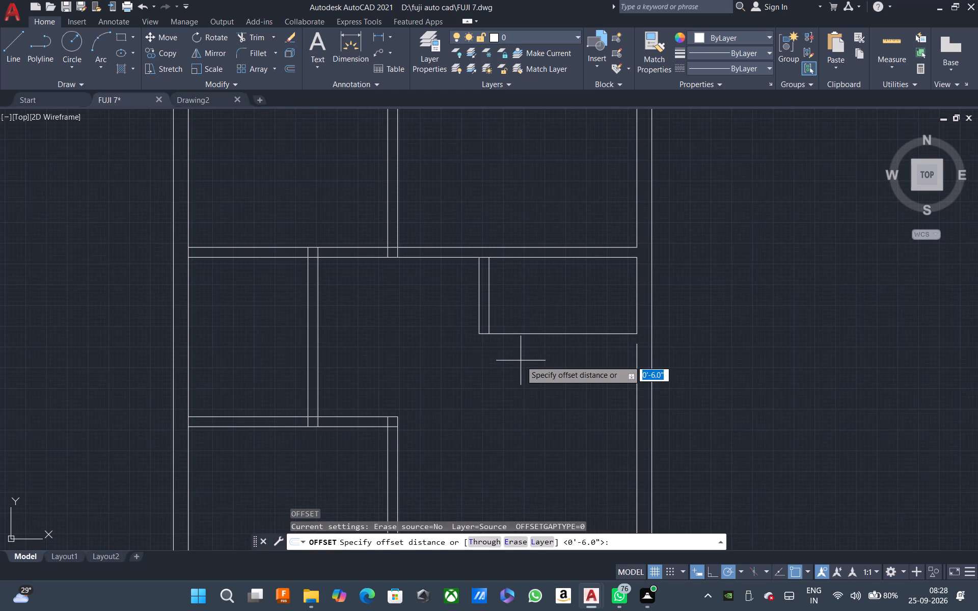
{"action": "key", "text": "space"}
{"action": "left_click", "coordinate": [536, 330]}
{"action": "left_click", "coordinate": [535, 336]}
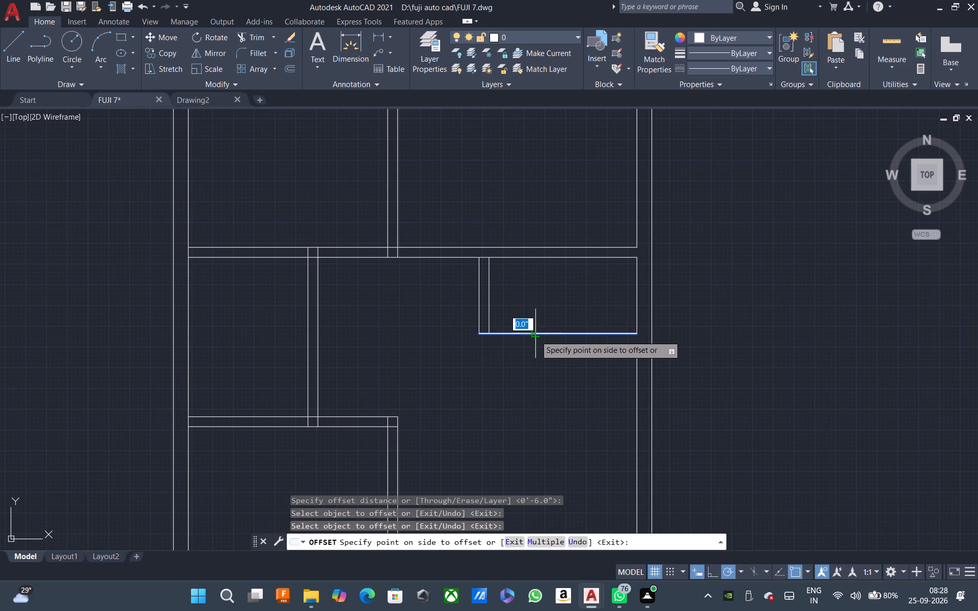
{"action": "left_click", "coordinate": [538, 354]}
{"action": "key", "text": "Escape"}
{"action": "key", "text": "Escape"}
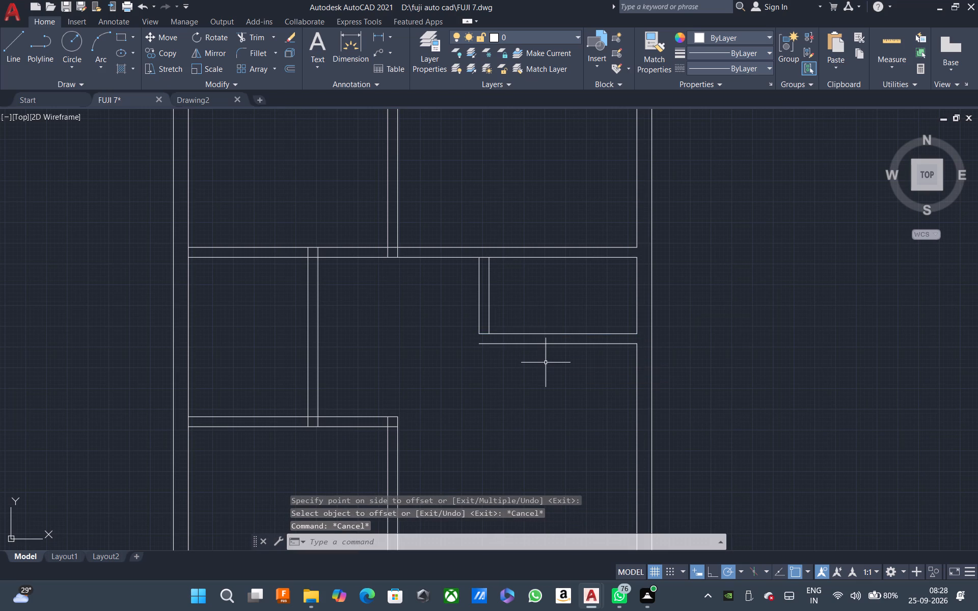
Extend both lines of the small room's vertical partition down to the new lower partition line.
{"action": "type", "text": "EX"}
{"action": "key", "text": "space"}
{"action": "left_click", "coordinate": [549, 311]}
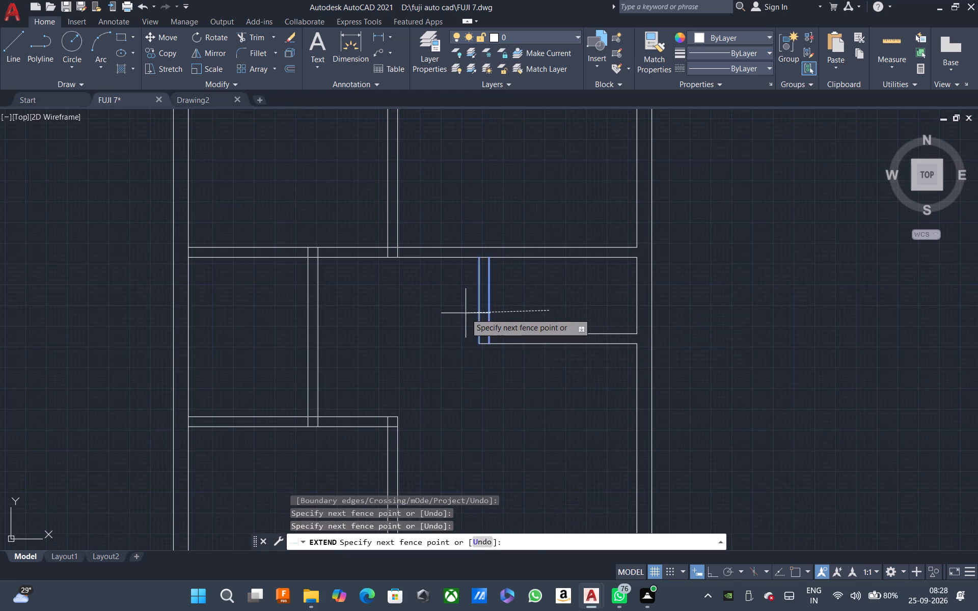
{"action": "left_click", "coordinate": [466, 313]}
{"action": "key", "text": "Escape"}
{"action": "scroll", "coordinate": [488, 335], "scroll_direction": "up", "scroll_amount": 3}
{"action": "scroll", "coordinate": [488, 335], "scroll_direction": "down", "scroll_amount": 2}
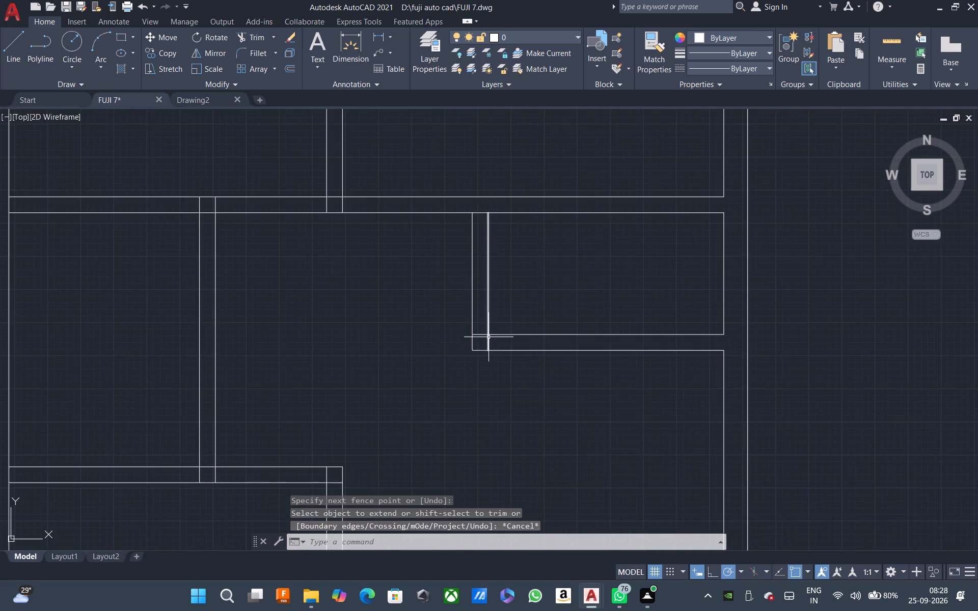
{"action": "scroll", "coordinate": [488, 337], "scroll_direction": "down", "scroll_amount": 3}
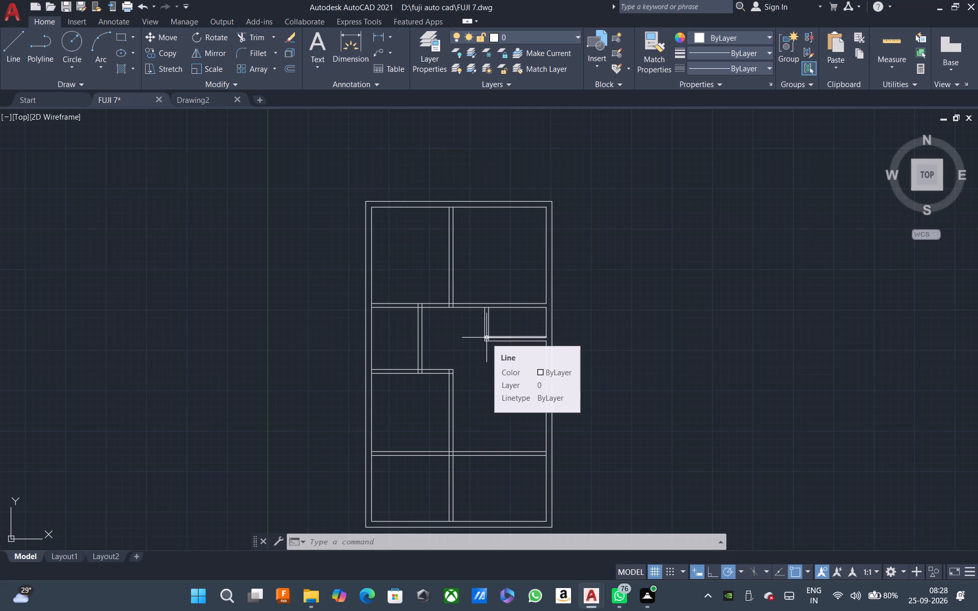
{"action": "key", "text": "Escape"}
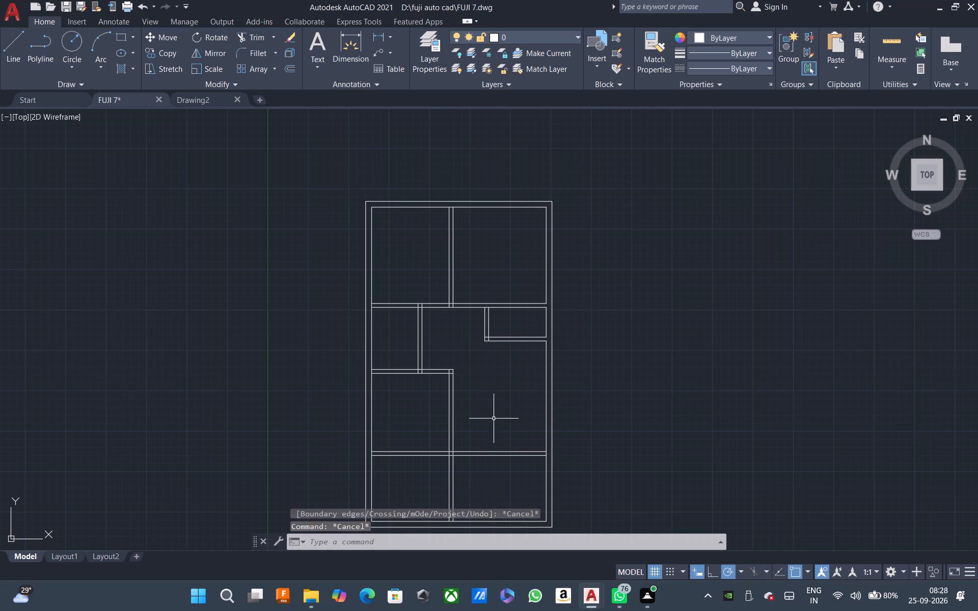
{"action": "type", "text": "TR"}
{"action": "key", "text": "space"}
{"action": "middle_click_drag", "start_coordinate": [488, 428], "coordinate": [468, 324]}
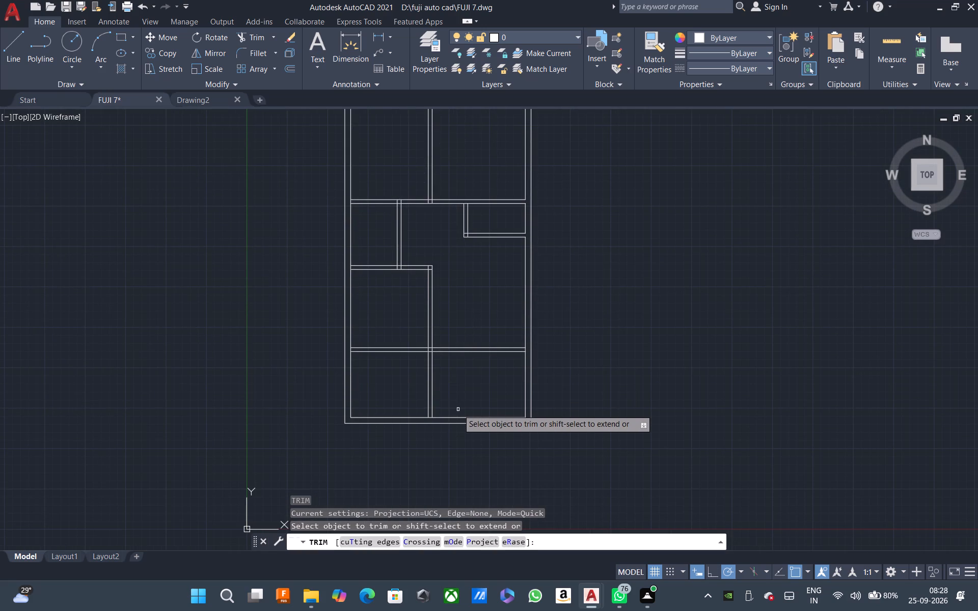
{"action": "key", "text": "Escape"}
Offset the right line of the vertical partition between the two bottom rooms 6" to the right.
{"action": "scroll", "coordinate": [449, 433], "scroll_direction": "up", "scroll_amount": 4}
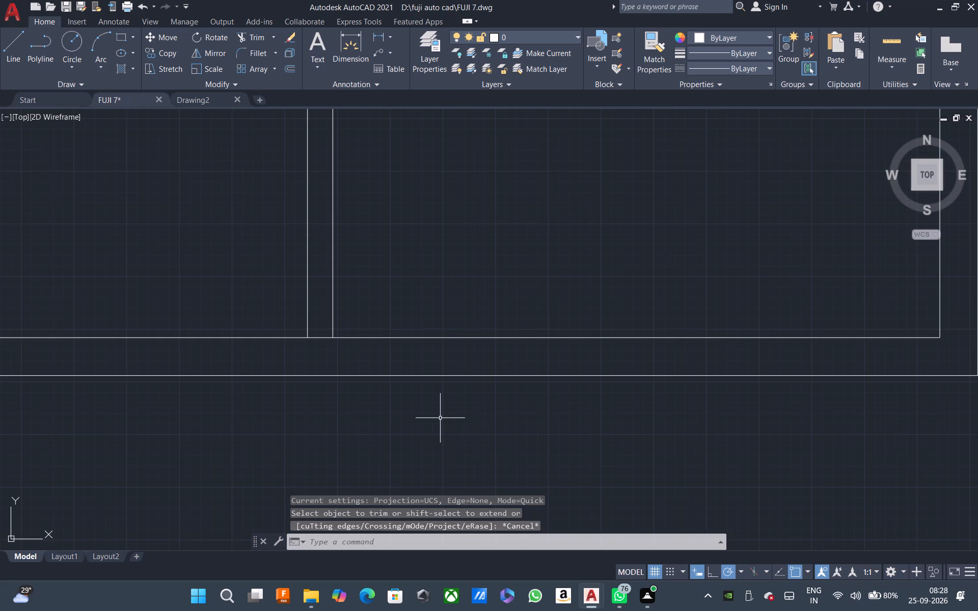
{"action": "scroll", "coordinate": [440, 418], "scroll_direction": "down", "scroll_amount": 3}
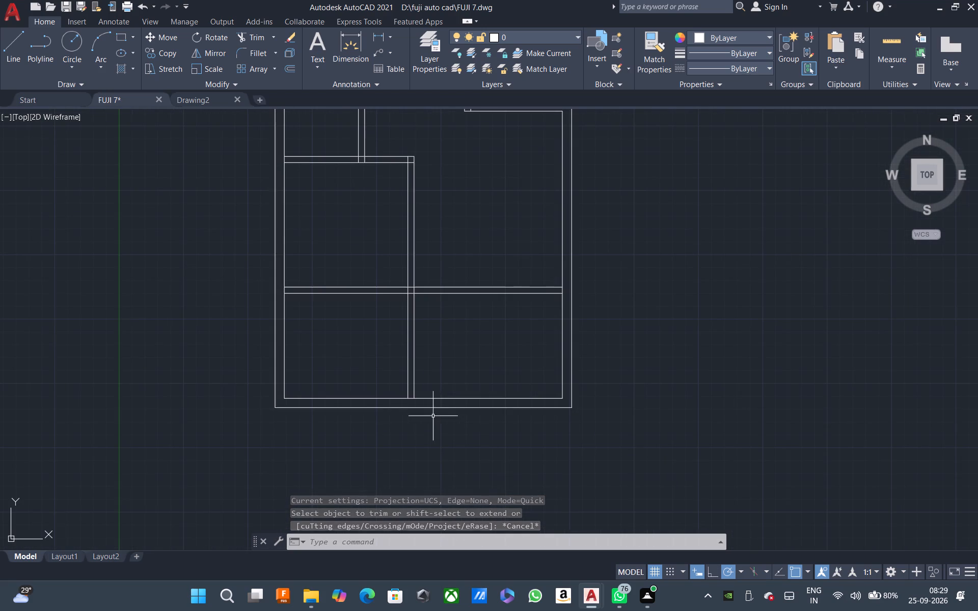
{"action": "scroll", "coordinate": [425, 410], "scroll_direction": "up", "scroll_amount": 2}
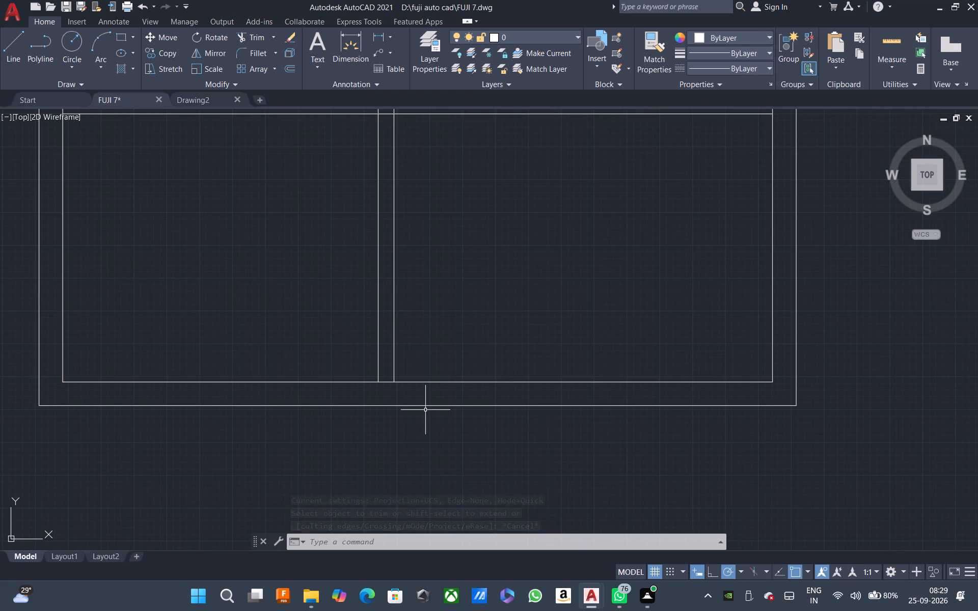
{"action": "type", "text": "O 6"}
{"action": "key", "text": "space"}
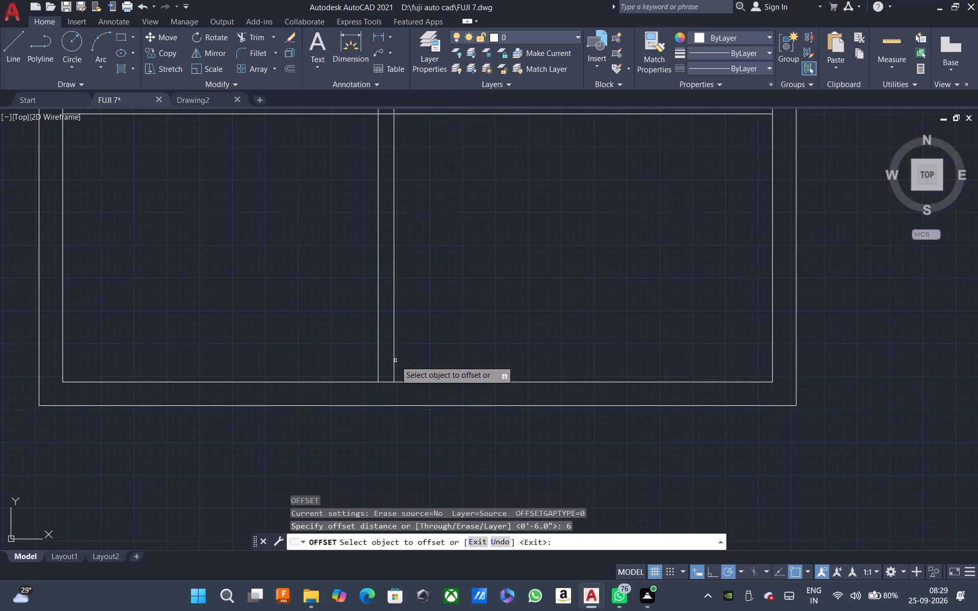
{"action": "left_click", "coordinate": [395, 360]}
{"action": "left_click", "coordinate": [444, 359]}
{"action": "key", "text": "Escape"}
{"action": "key", "text": "Escape"}
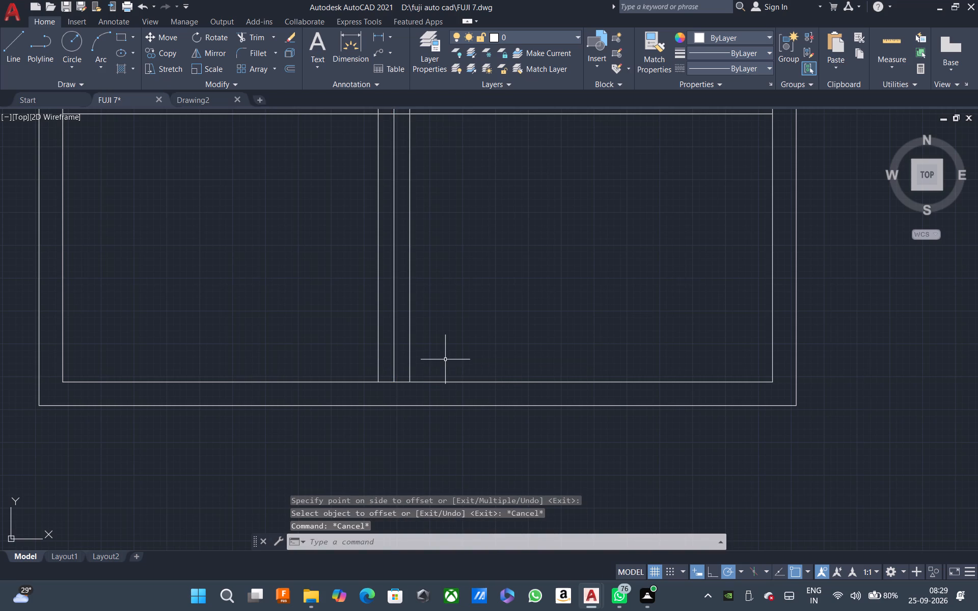
Offset the new vertical line in the bottom-right room 3' to the right to mark the door width.
{"action": "key", "text": "o"}
{"action": "key", "text": "space"}
{"action": "key", "text": "3"}
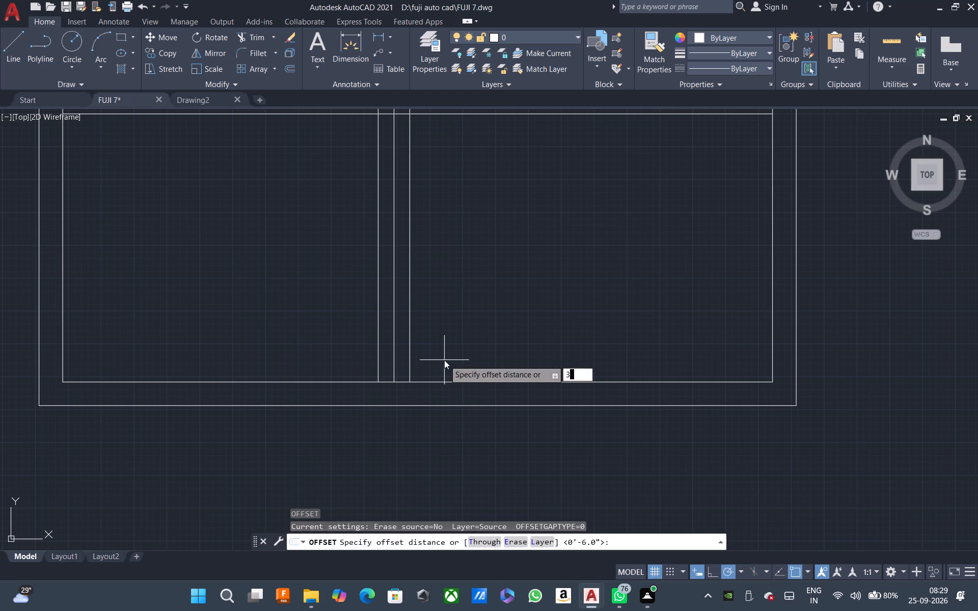
{"action": "key", "text": "apostrophe"}
{"action": "key", "text": "space"}
{"action": "left_click", "coordinate": [410, 339]}
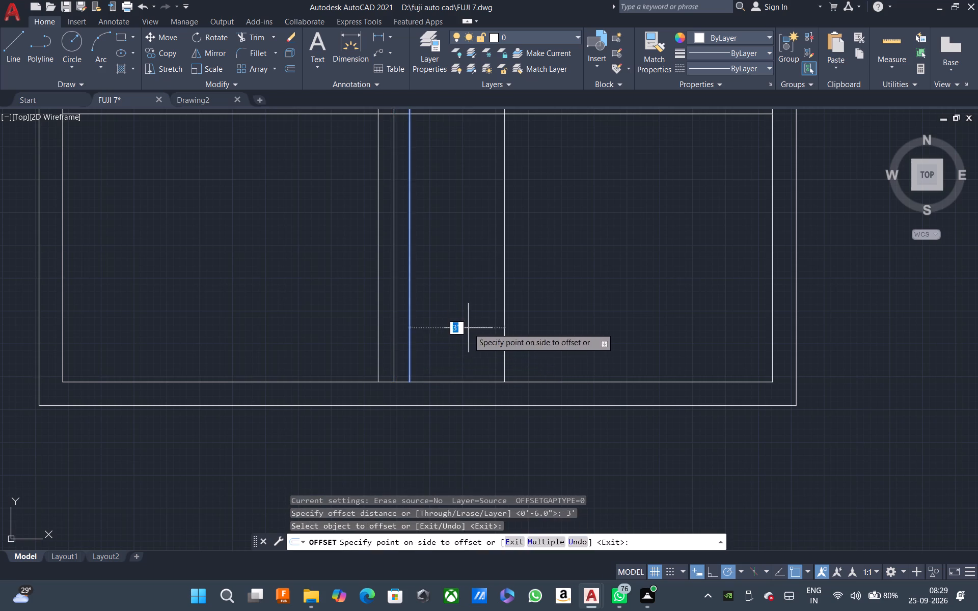
{"action": "left_click", "coordinate": [470, 327]}
{"action": "key", "text": "Escape"}
Extend both door marking lines down to the outer line of the bottom outer wall.
{"action": "type", "text": "EX"}
{"action": "key", "text": "space"}
{"action": "left_click", "coordinate": [525, 327]}
{"action": "left_click", "coordinate": [406, 344]}
{"action": "key", "text": "Escape"}
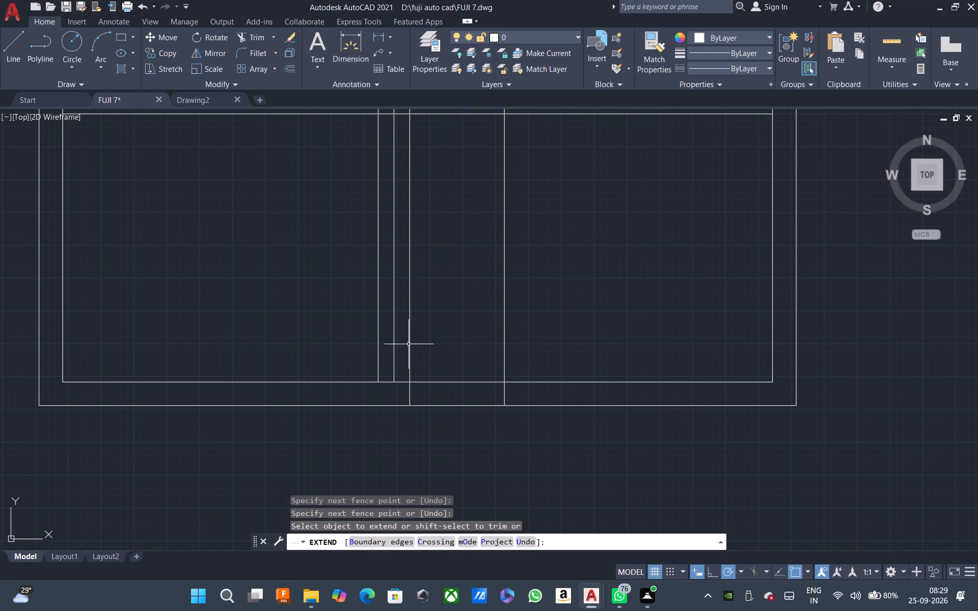
Trim the marking lines above the bottom outer wall and the wall lines between them to cut a 3' door opening.
{"action": "type", "text": "TR"}
{"action": "key", "text": "space"}
{"action": "left_click", "coordinate": [522, 342]}
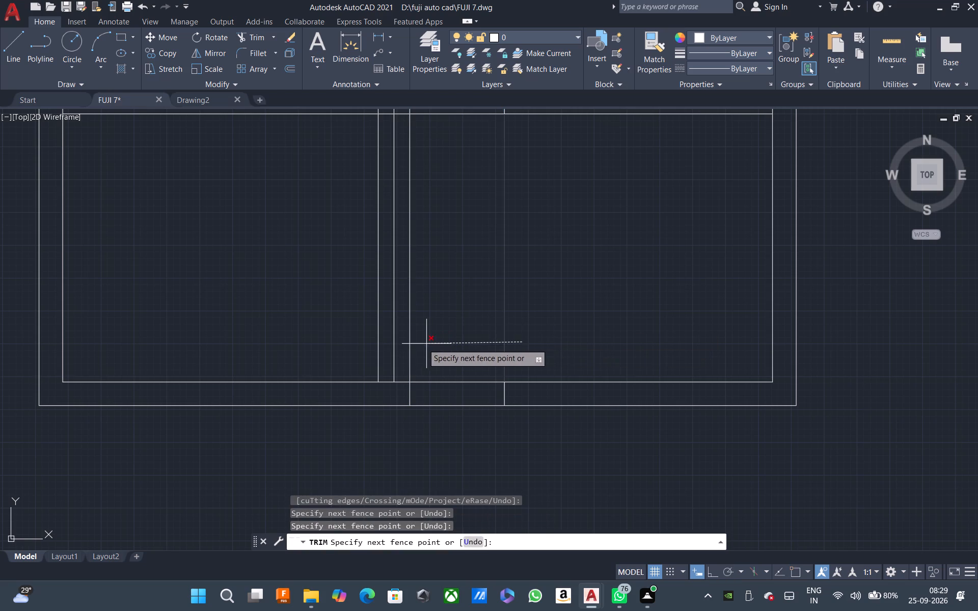
{"action": "left_click", "coordinate": [403, 344]}
{"action": "left_click", "coordinate": [441, 355]}
{"action": "left_click", "coordinate": [459, 412]}
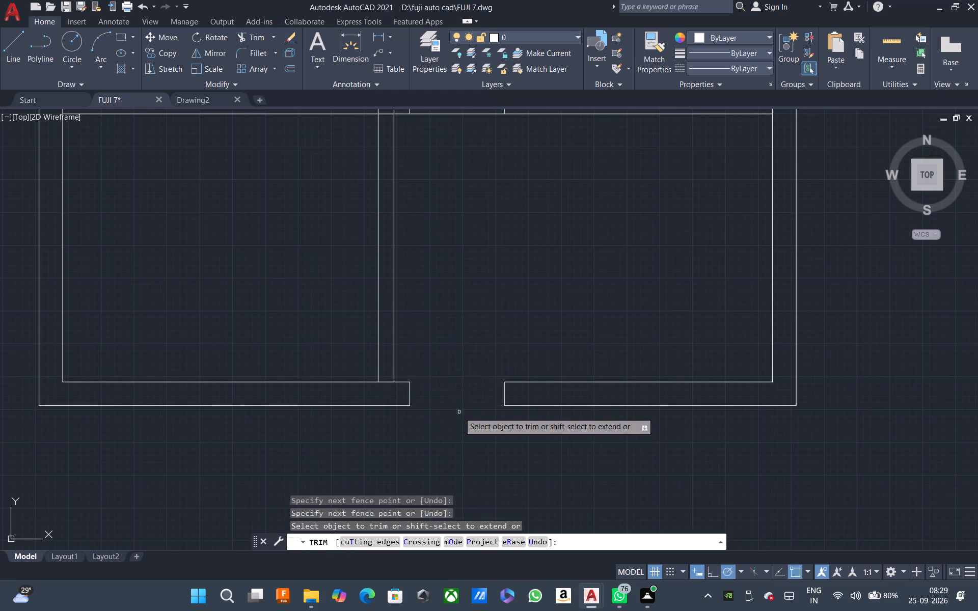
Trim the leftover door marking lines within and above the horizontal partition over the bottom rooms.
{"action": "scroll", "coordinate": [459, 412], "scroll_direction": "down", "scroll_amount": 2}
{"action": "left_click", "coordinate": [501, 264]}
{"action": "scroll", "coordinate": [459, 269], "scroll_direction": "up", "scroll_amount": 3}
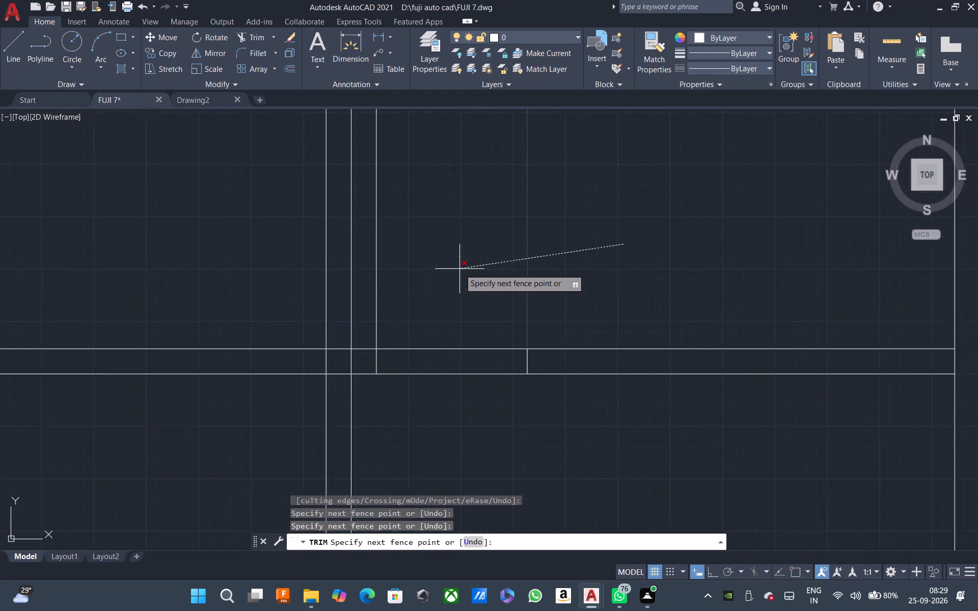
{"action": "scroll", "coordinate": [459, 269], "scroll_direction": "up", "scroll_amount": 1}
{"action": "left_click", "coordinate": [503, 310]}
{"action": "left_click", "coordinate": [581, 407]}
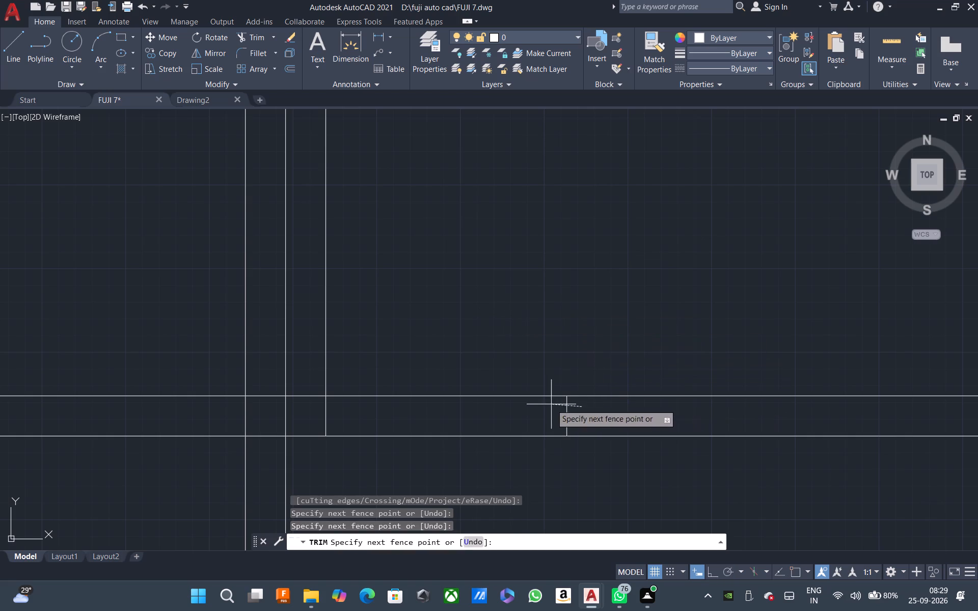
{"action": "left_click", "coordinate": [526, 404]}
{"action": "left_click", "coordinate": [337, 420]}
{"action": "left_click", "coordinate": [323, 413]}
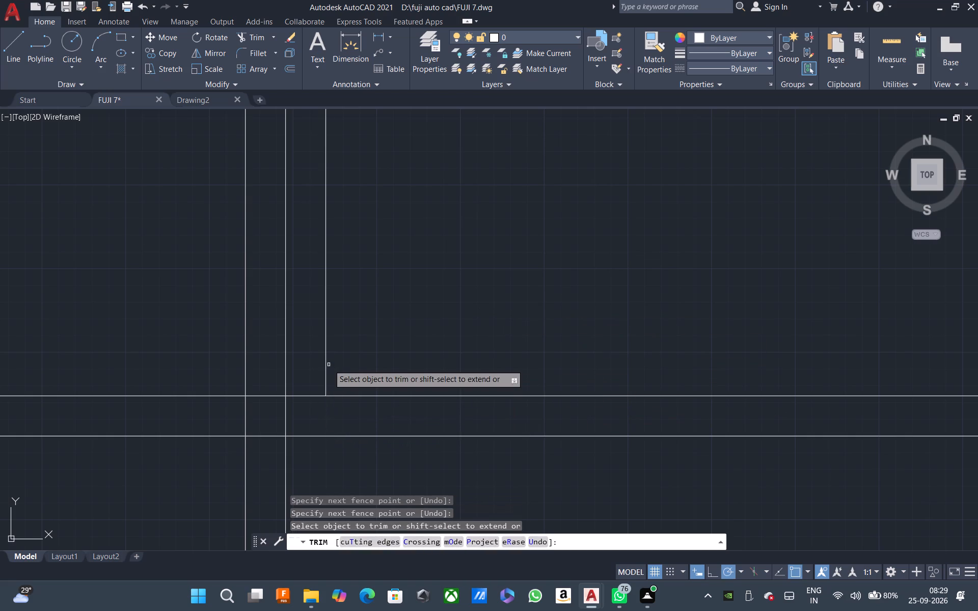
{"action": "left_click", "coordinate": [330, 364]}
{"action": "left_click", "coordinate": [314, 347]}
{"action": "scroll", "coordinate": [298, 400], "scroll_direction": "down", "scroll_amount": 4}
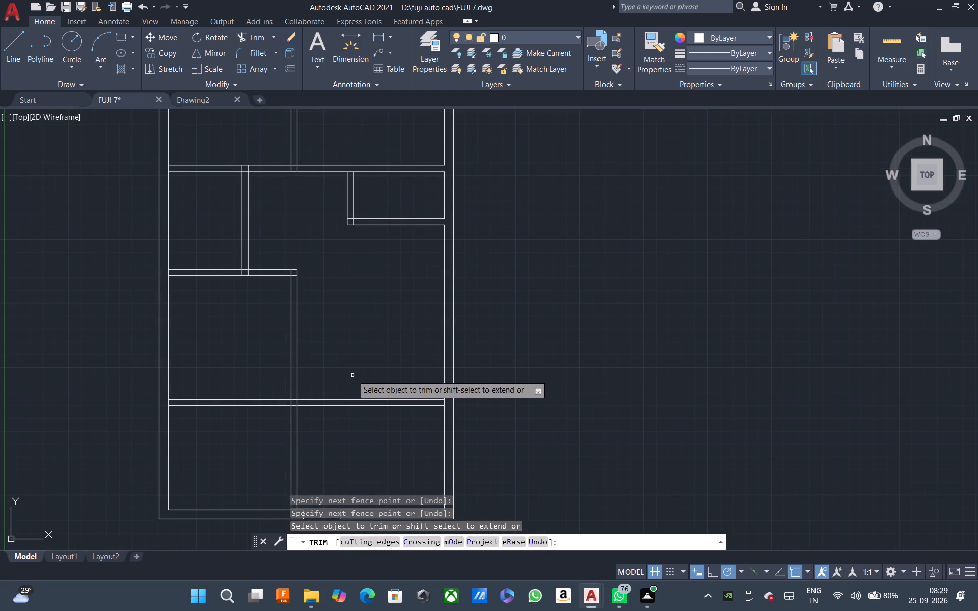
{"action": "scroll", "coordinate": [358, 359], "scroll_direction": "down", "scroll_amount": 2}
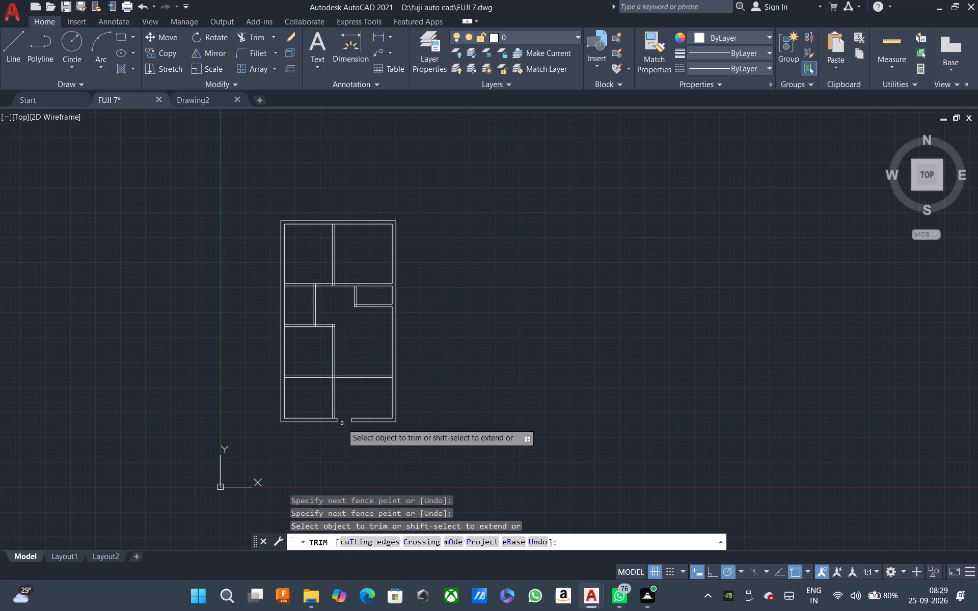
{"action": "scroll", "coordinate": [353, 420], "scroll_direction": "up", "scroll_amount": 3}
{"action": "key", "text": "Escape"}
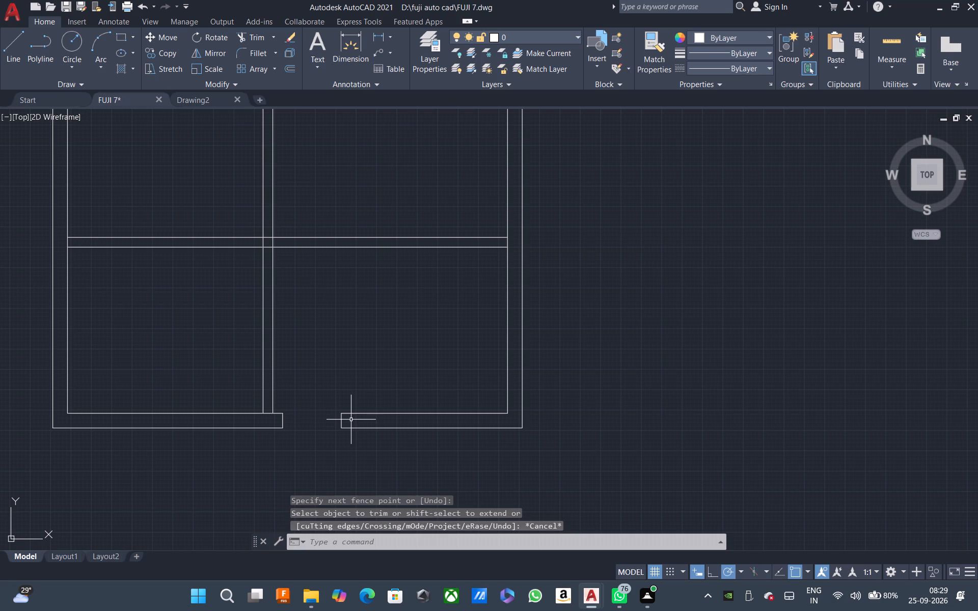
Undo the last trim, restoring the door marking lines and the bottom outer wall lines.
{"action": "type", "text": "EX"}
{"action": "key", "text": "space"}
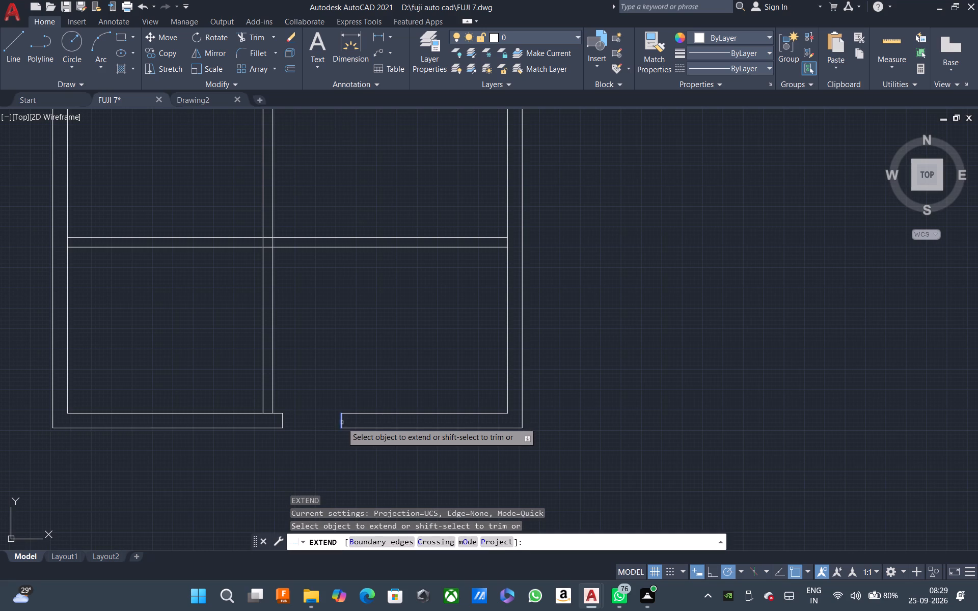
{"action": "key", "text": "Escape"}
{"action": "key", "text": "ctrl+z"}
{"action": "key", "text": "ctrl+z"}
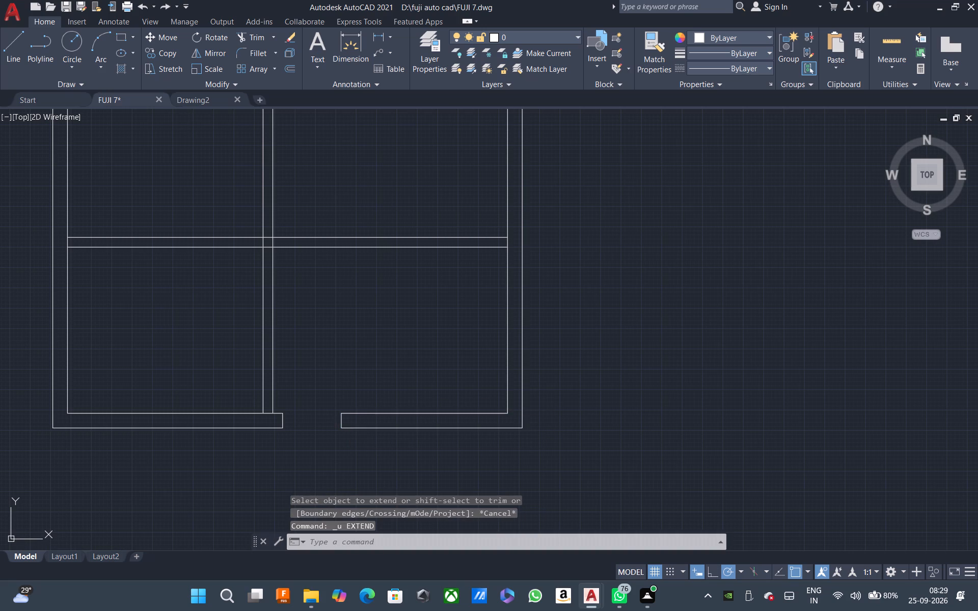
Trim the horizontal partition lines between the door markers and the marker lines outside the walls, cutting a 3' opening in the partition.
{"action": "middle_click_drag", "start_coordinate": [468, 282], "coordinate": [409, 404]}
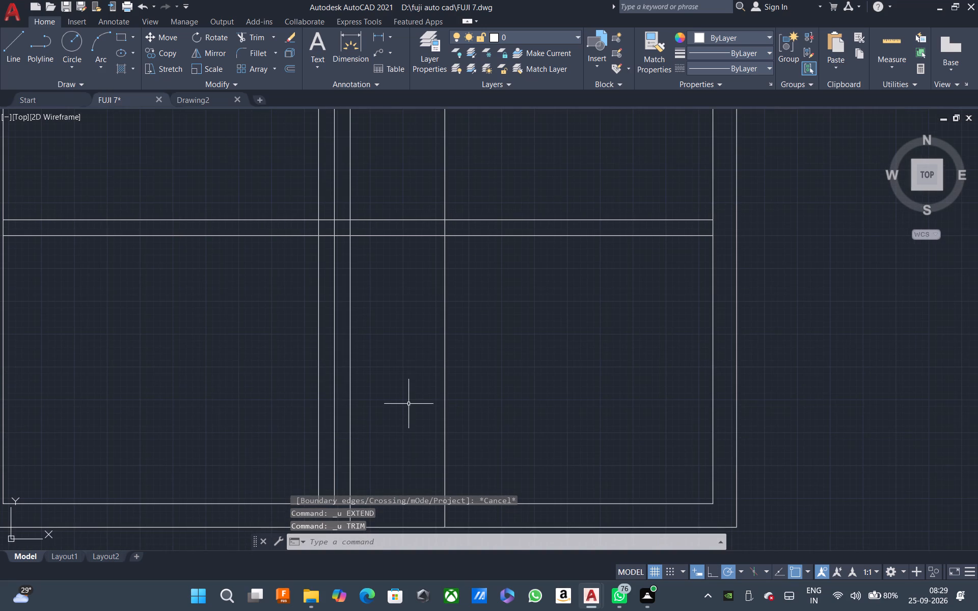
{"action": "type", "text": "TR"}
{"action": "key", "text": "space"}
{"action": "left_click_drag", "start_coordinate": [415, 362], "coordinate": [412, 313]}
{"action": "left_click", "coordinate": [417, 193]}
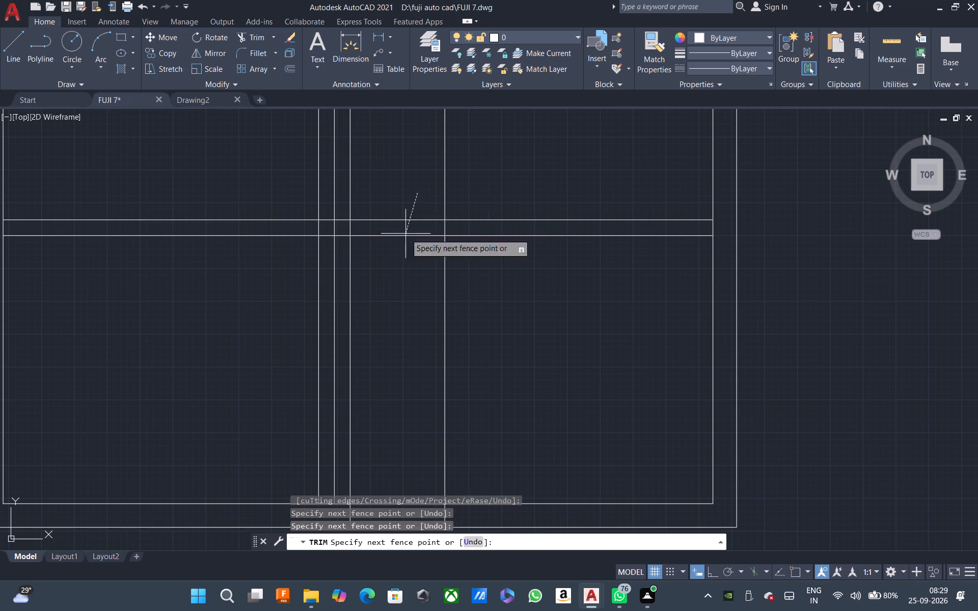
{"action": "left_click", "coordinate": [385, 295]}
{"action": "left_click", "coordinate": [460, 288]}
{"action": "left_click", "coordinate": [346, 313]}
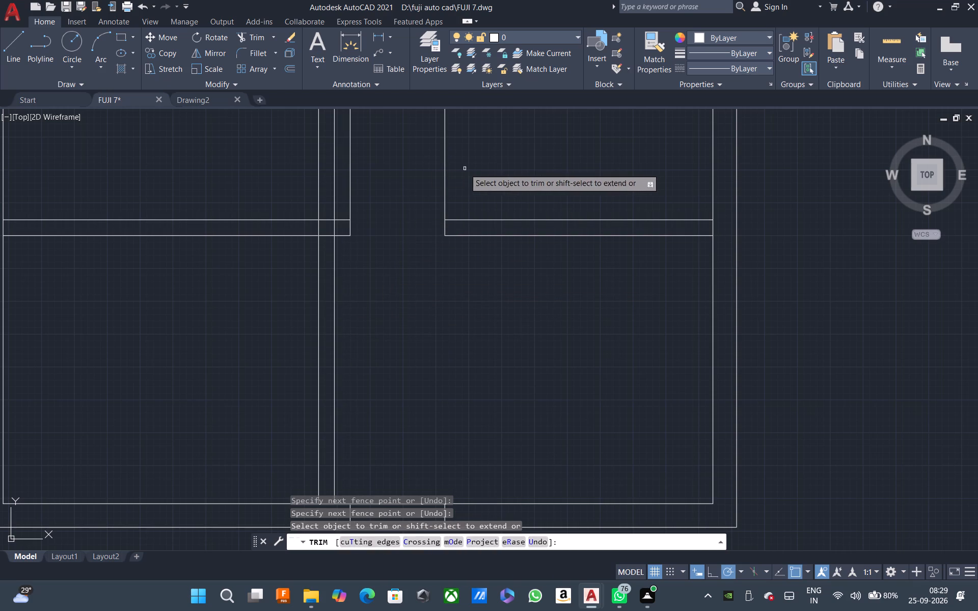
{"action": "left_click", "coordinate": [467, 169]}
{"action": "left_click", "coordinate": [346, 183]}
{"action": "key", "text": "Escape"}
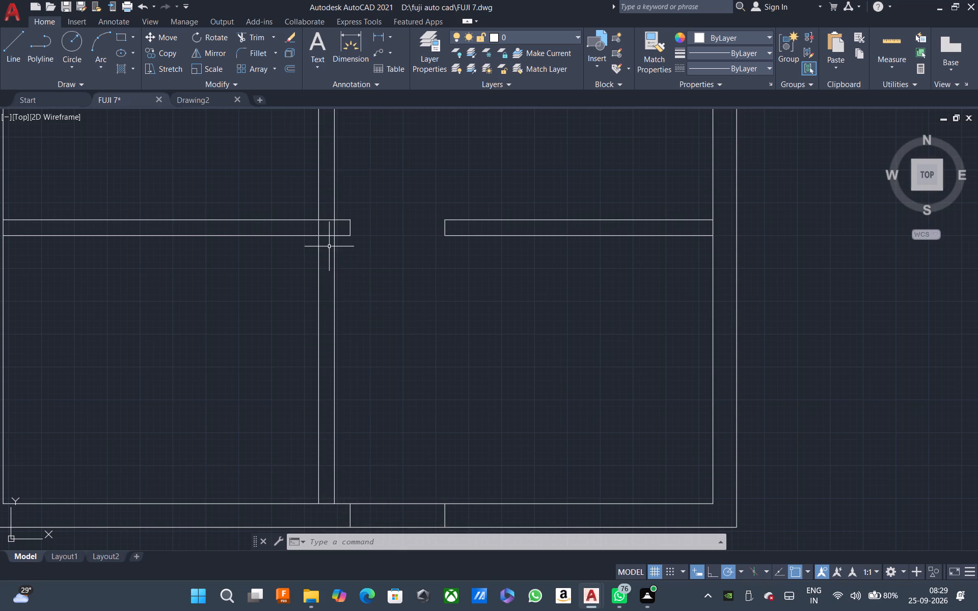
Offset the lower line of the horizontal partition 6" down across the vertical partition.
{"action": "type", "text": "O"}
{"action": "key", "text": "space"}
{"action": "type", "text": "6"}
{"action": "key", "text": "space"}
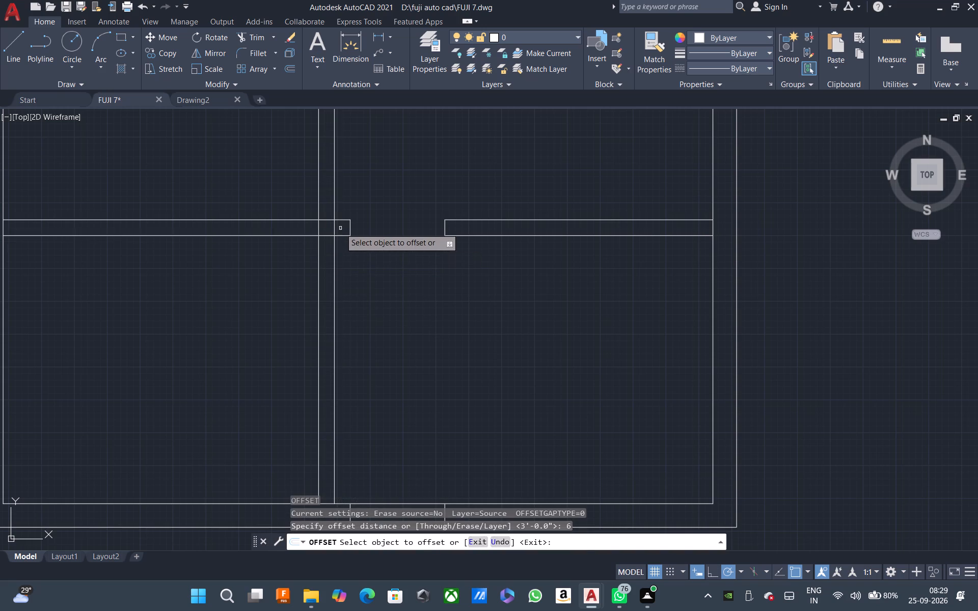
{"action": "left_click", "coordinate": [342, 235]}
{"action": "left_click", "coordinate": [352, 285]}
{"action": "key", "text": "Escape"}
Offset the new horizontal line 3' down to mark the door width in the vertical partition.
{"action": "key", "text": "o"}
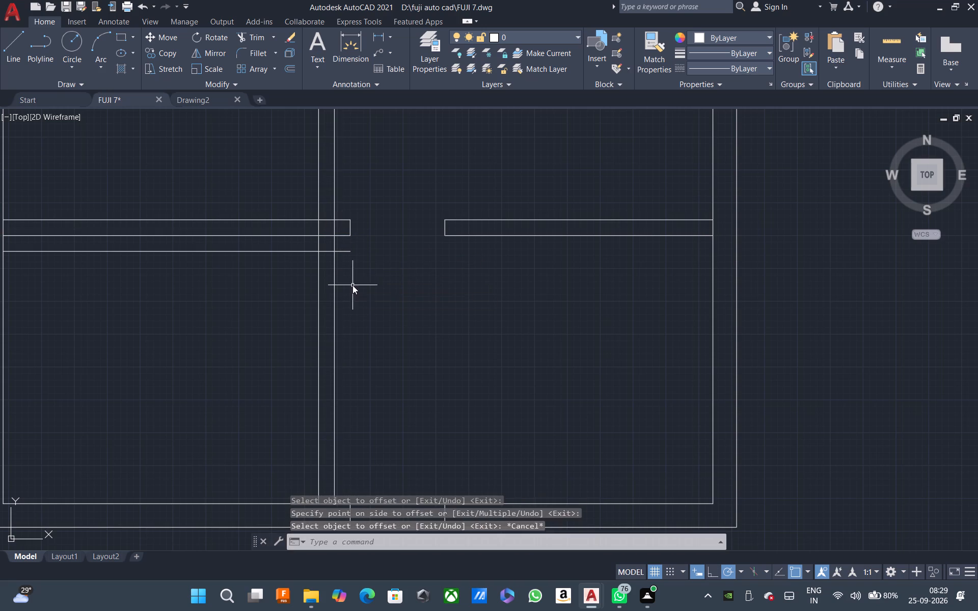
{"action": "key", "text": "space"}
{"action": "key", "text": "3"}
{"action": "type", "text": "'"}
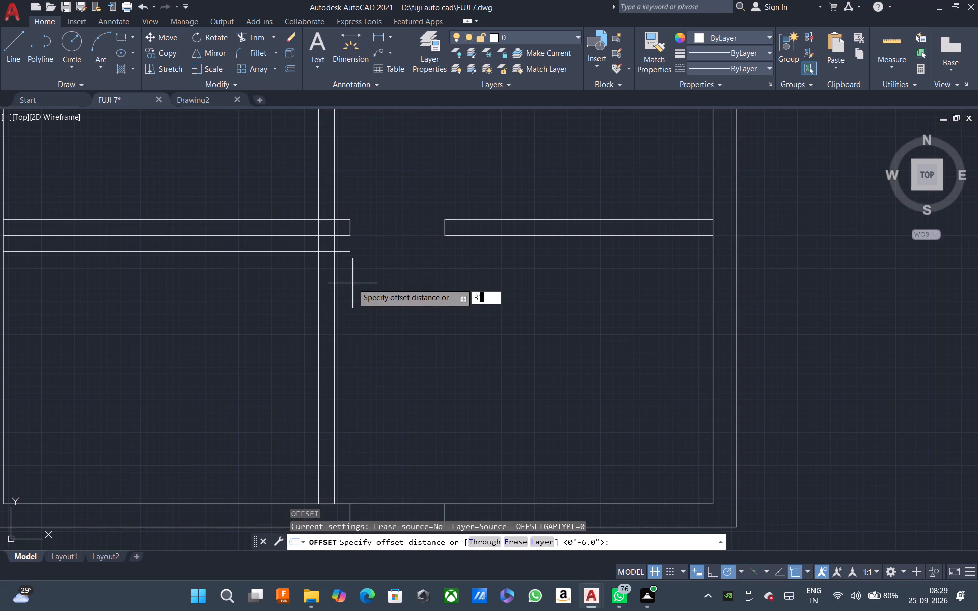
{"action": "key", "text": "space"}
{"action": "left_click", "coordinate": [341, 252]}
{"action": "left_click", "coordinate": [347, 287]}
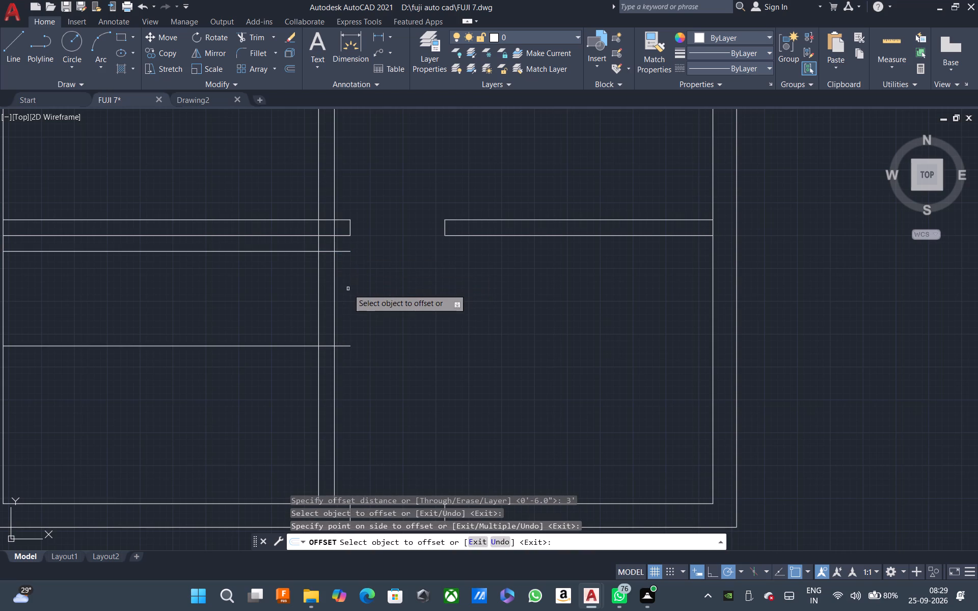
{"action": "middle_click_drag", "start_coordinate": [383, 311], "coordinate": [411, 256]}
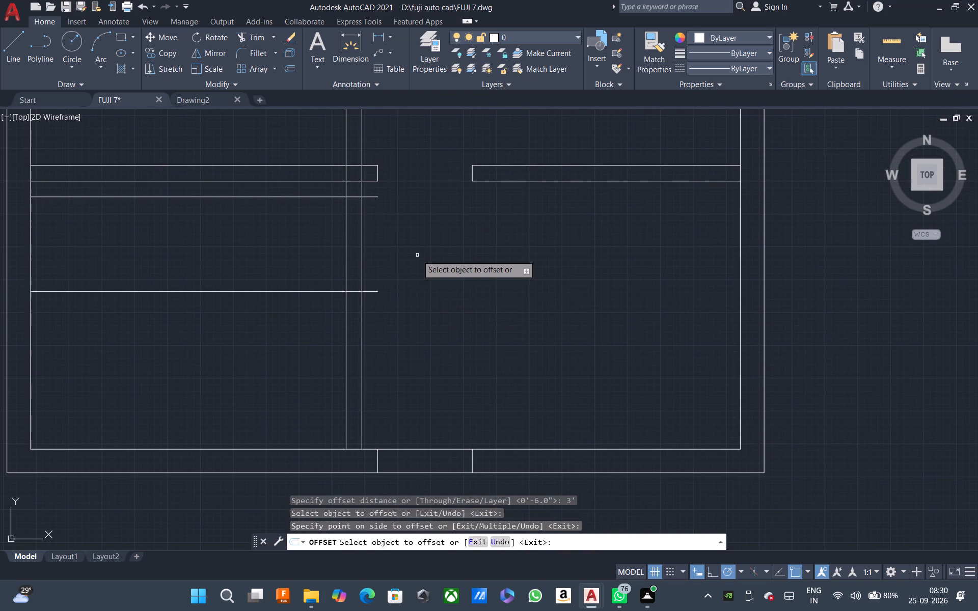
{"action": "key", "text": "Escape"}
{"action": "key", "text": "Escape"}
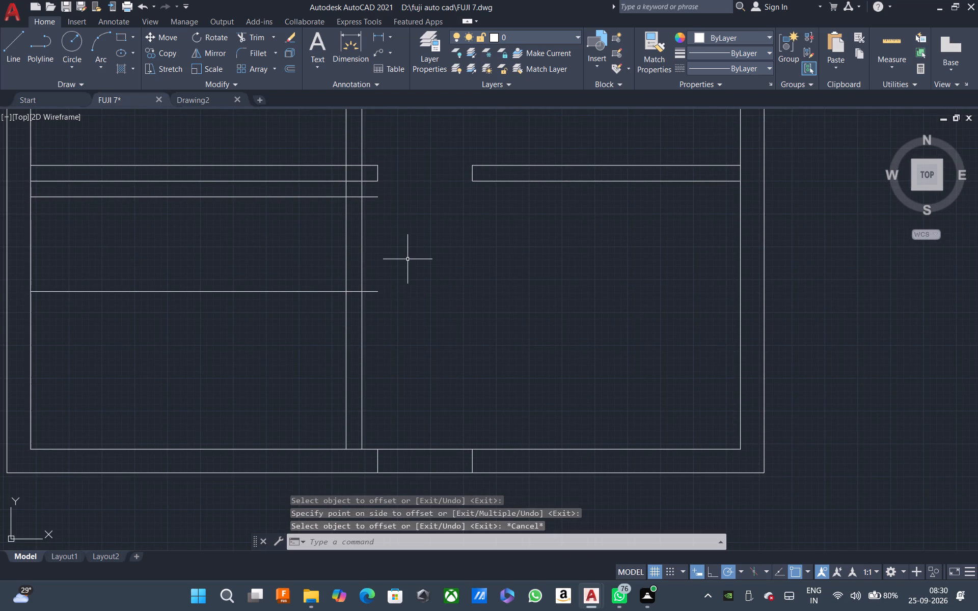
Trim the marking lines outside the vertical partition and its wall lines between them to cut a 3' door opening.
{"action": "type", "text": "TR"}
{"action": "key", "text": "space"}
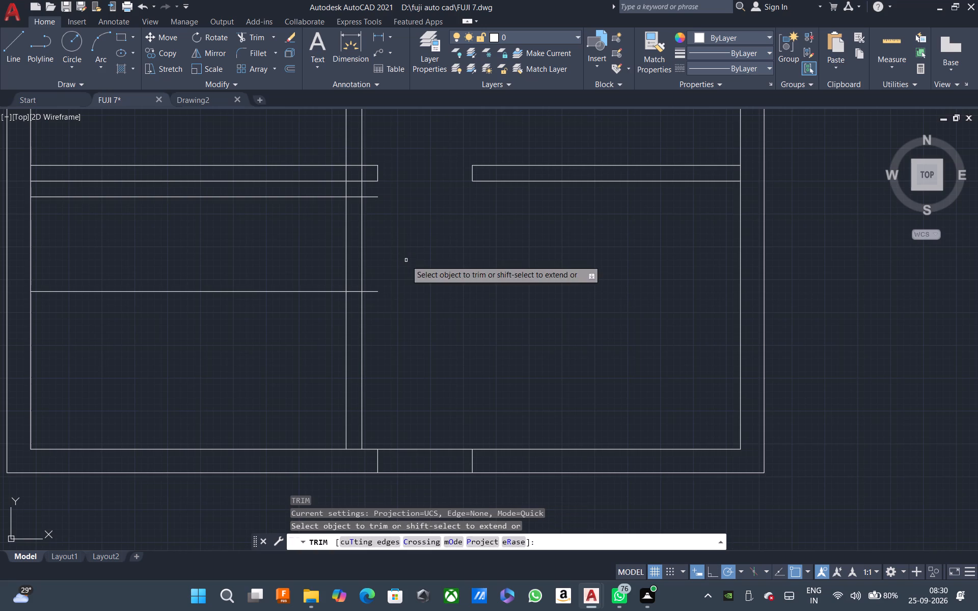
{"action": "left_click", "coordinate": [373, 305]}
{"action": "left_click", "coordinate": [366, 195]}
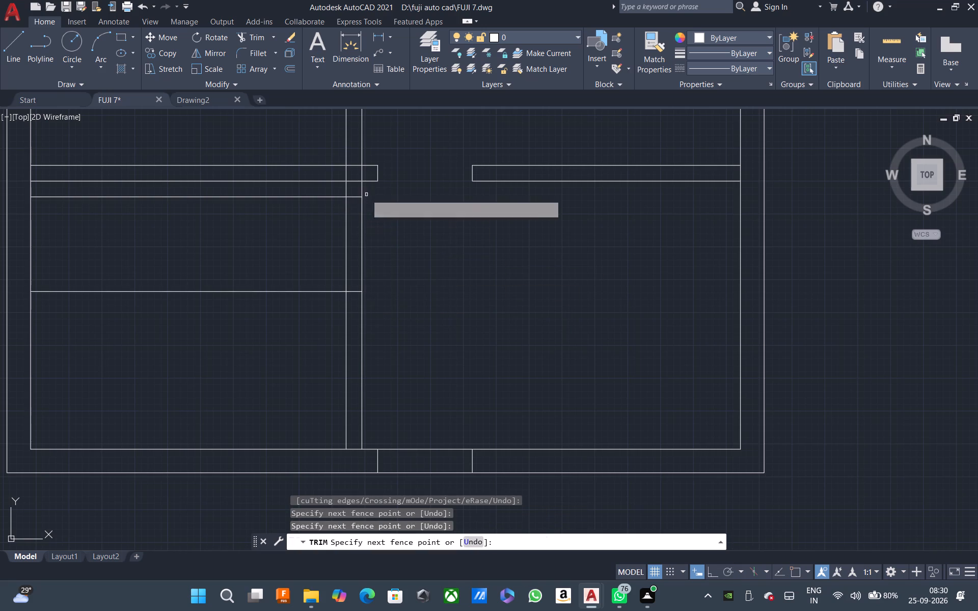
{"action": "left_click", "coordinate": [325, 310]}
{"action": "left_click", "coordinate": [318, 191]}
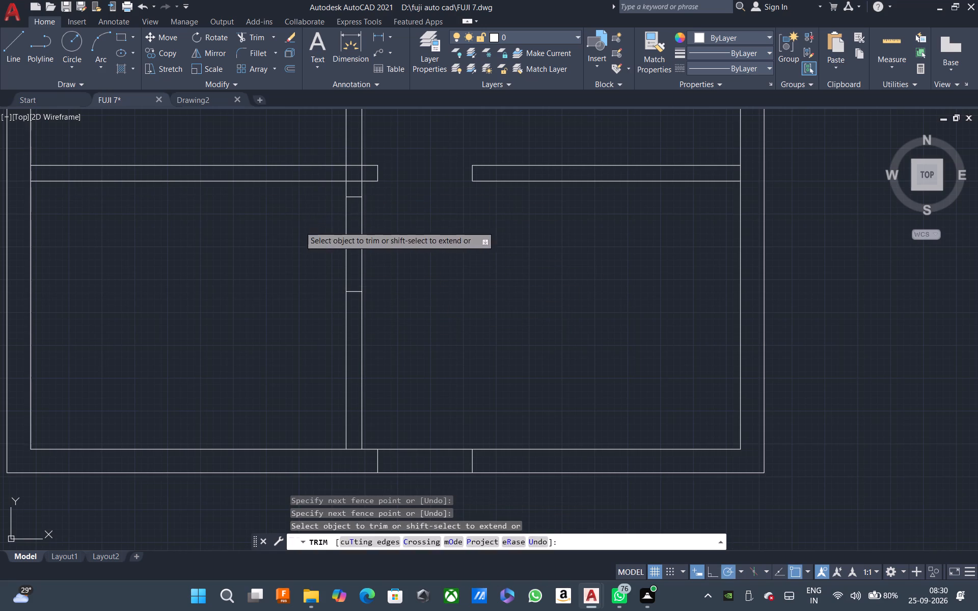
{"action": "left_click", "coordinate": [300, 226]}
{"action": "left_click", "coordinate": [411, 242]}
Trim the overlapping lines where the lower horizontal partition crosses the vertical partition and where it meets the left outer wall.
{"action": "scroll", "coordinate": [353, 182], "scroll_direction": "up", "scroll_amount": 1}
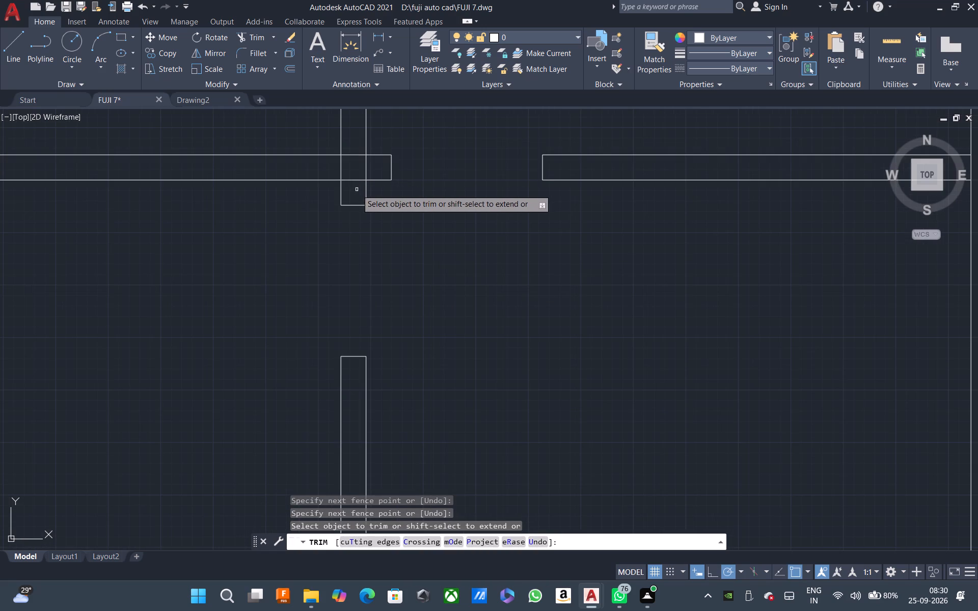
{"action": "scroll", "coordinate": [354, 164], "scroll_direction": "up", "scroll_amount": 3}
{"action": "left_click", "coordinate": [439, 195]}
{"action": "left_click", "coordinate": [360, 263]}
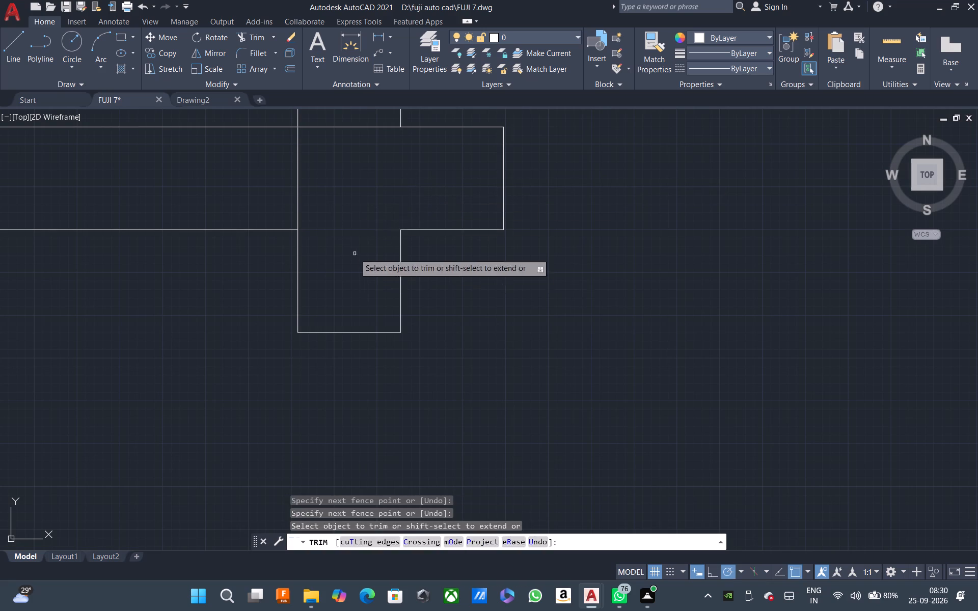
{"action": "left_click", "coordinate": [356, 195]}
{"action": "left_click", "coordinate": [333, 120]}
{"action": "left_click", "coordinate": [331, 150]}
{"action": "left_click", "coordinate": [207, 188]}
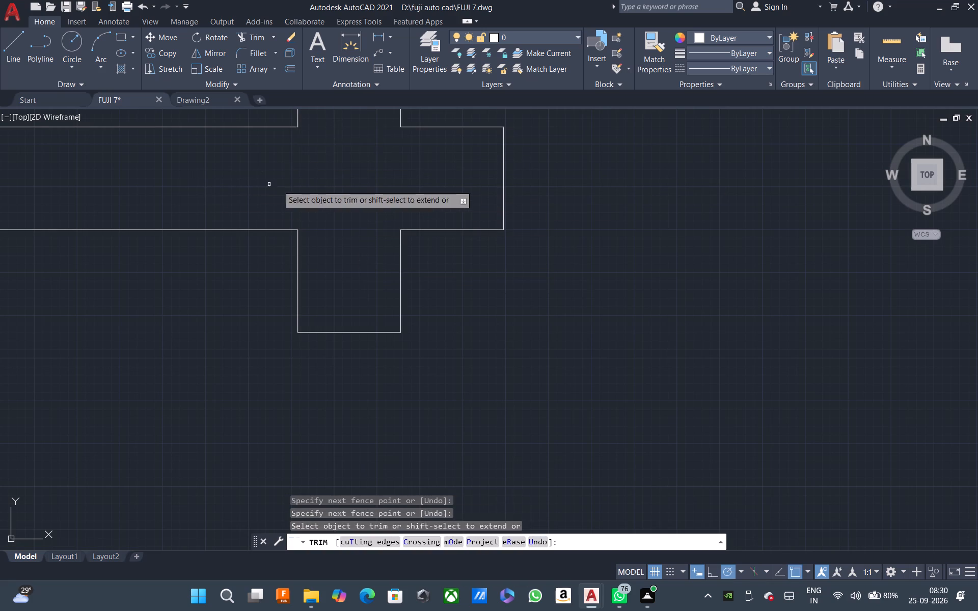
{"action": "scroll", "coordinate": [341, 195], "scroll_direction": "down", "scroll_amount": 3}
{"action": "middle_click_drag", "start_coordinate": [349, 211], "coordinate": [905, 264]}
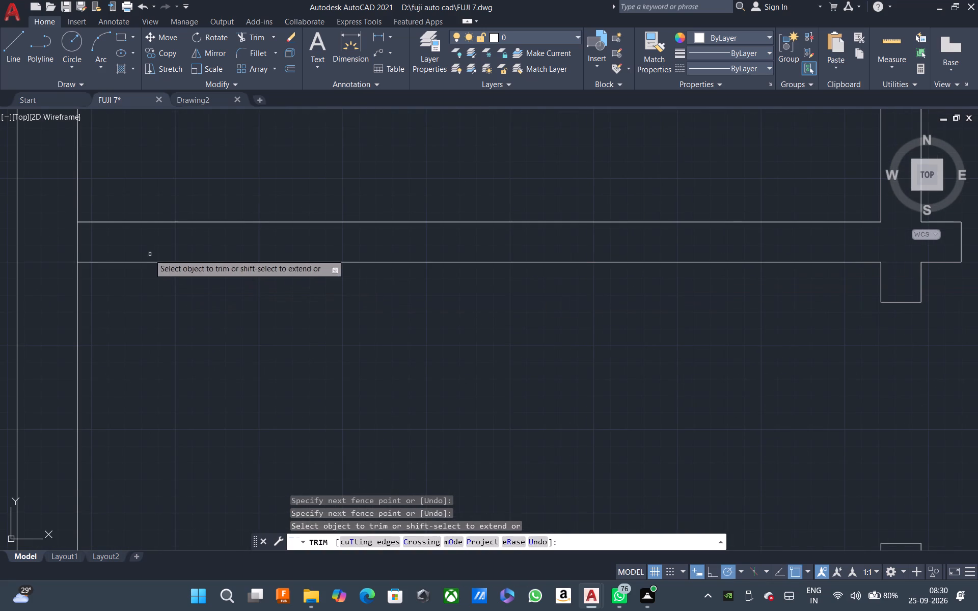
{"action": "left_click", "coordinate": [143, 252]}
{"action": "left_click", "coordinate": [66, 253]}
Trim the bottom outer wall lines between the two door markers to cut a 3' door opening.
{"action": "scroll", "coordinate": [77, 254], "scroll_direction": "down", "scroll_amount": 5}
{"action": "scroll", "coordinate": [231, 371], "scroll_direction": "up", "scroll_amount": 3}
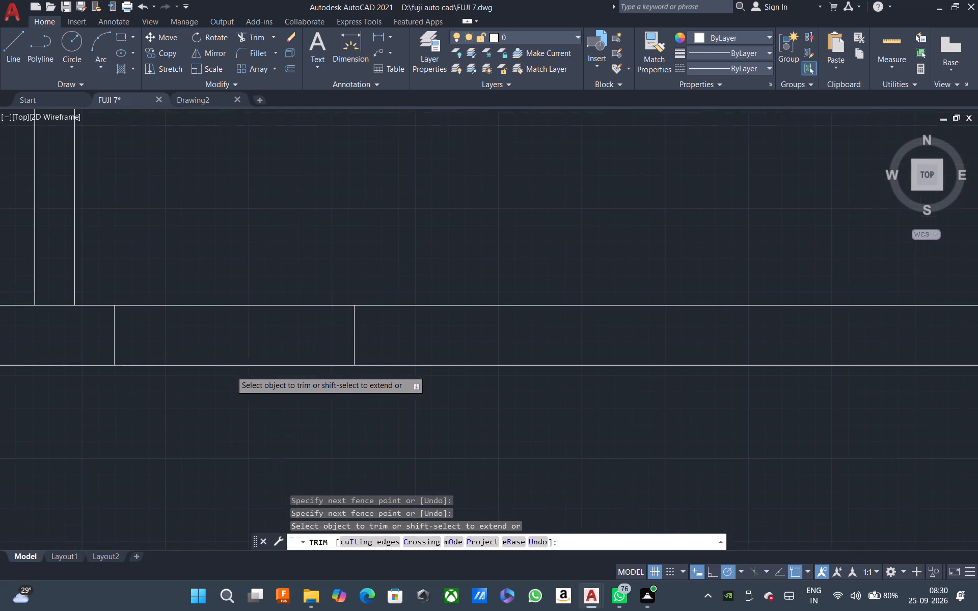
{"action": "scroll", "coordinate": [231, 371], "scroll_direction": "up", "scroll_amount": 1}
{"action": "left_click", "coordinate": [223, 247]}
{"action": "left_click", "coordinate": [227, 391]}
Trim the bottom outer wall's inner line where the vertical partition joins it.
{"action": "scroll", "coordinate": [247, 312], "scroll_direction": "down", "scroll_amount": 5}
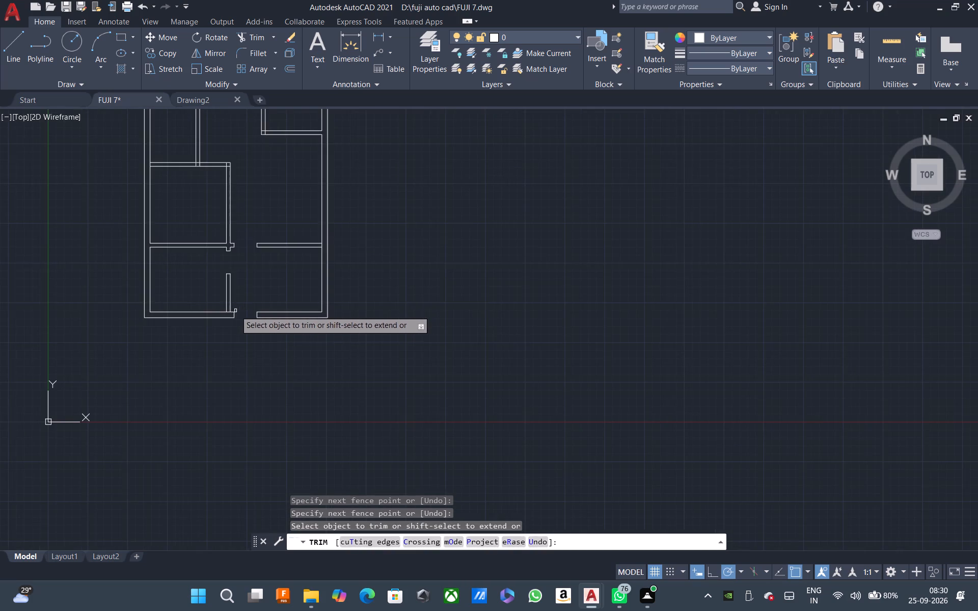
{"action": "scroll", "coordinate": [223, 311], "scroll_direction": "up", "scroll_amount": 5}
{"action": "left_click", "coordinate": [259, 337]}
{"action": "left_click", "coordinate": [264, 295]}
{"action": "scroll", "coordinate": [266, 302], "scroll_direction": "down", "scroll_amount": 5}
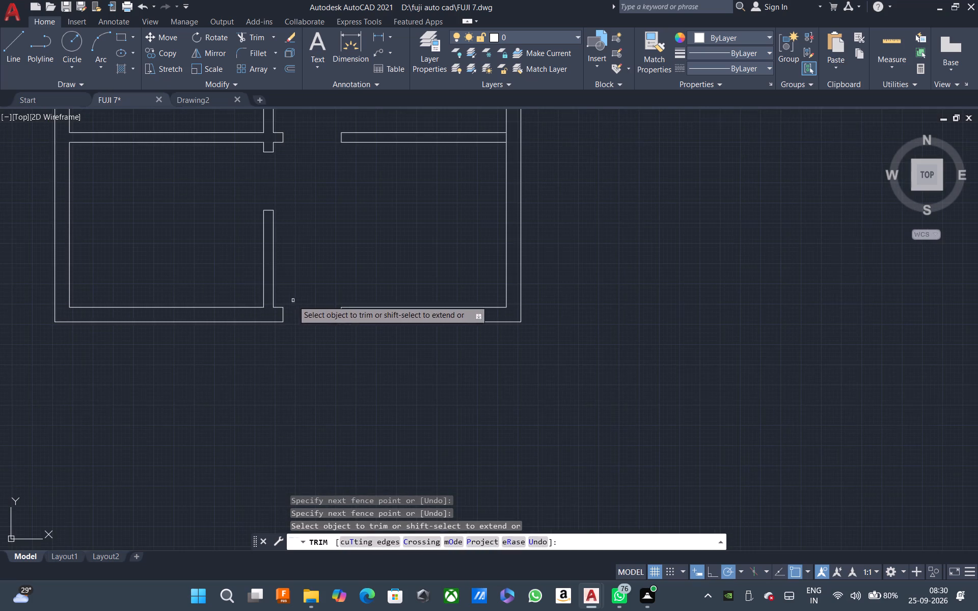
{"action": "middle_click_drag", "start_coordinate": [311, 299], "coordinate": [281, 423]}
{"action": "middle_click_drag", "start_coordinate": [367, 327], "coordinate": [338, 431]}
{"action": "key", "text": "Escape"}
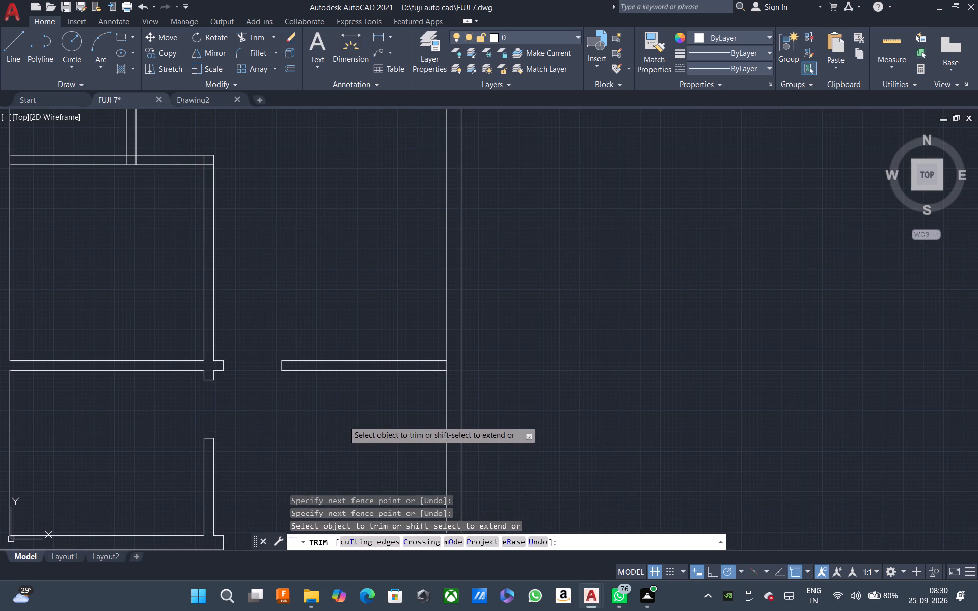
{"action": "key", "text": "Escape"}
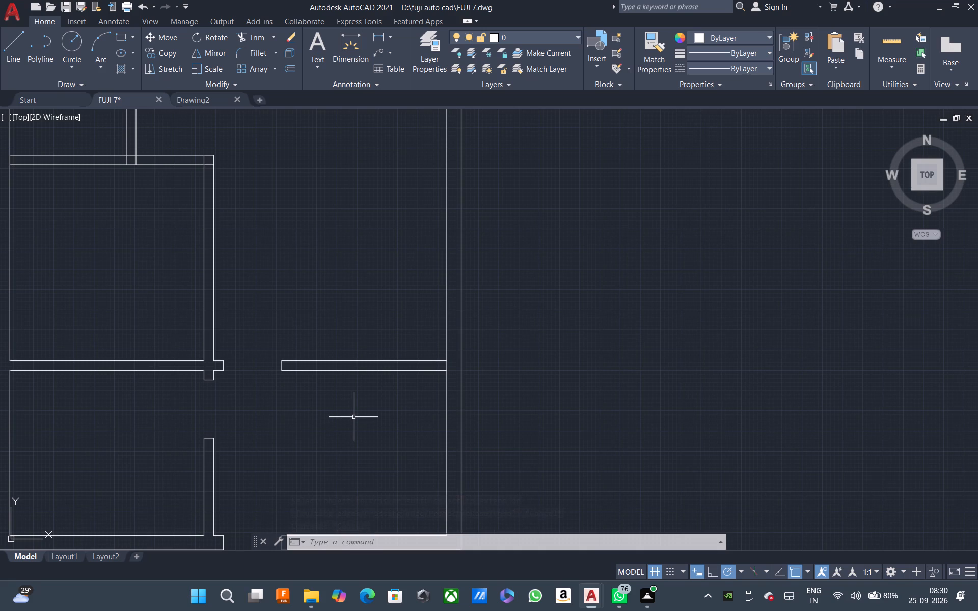
In the bottom-right room, offset the horizontal partition's lower line 3' down and the bottom outer wall's inner line 3' up.
{"action": "type", "text": "O"}
{"action": "key", "text": "space"}
{"action": "key", "text": "3"}
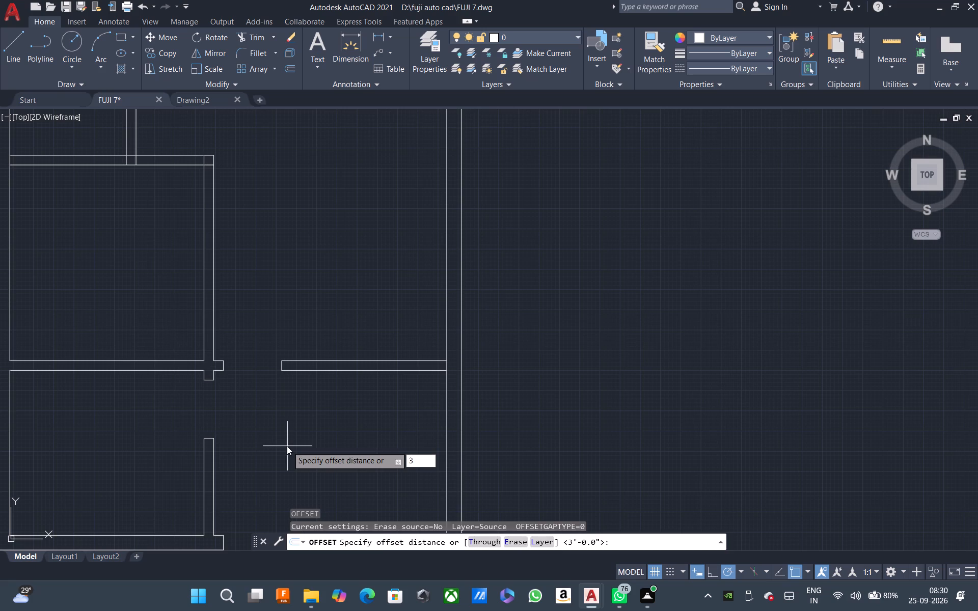
{"action": "key", "text": "apostrophe"}
{"action": "key", "text": "space"}
{"action": "left_click", "coordinate": [383, 371]}
{"action": "left_click", "coordinate": [375, 413]}
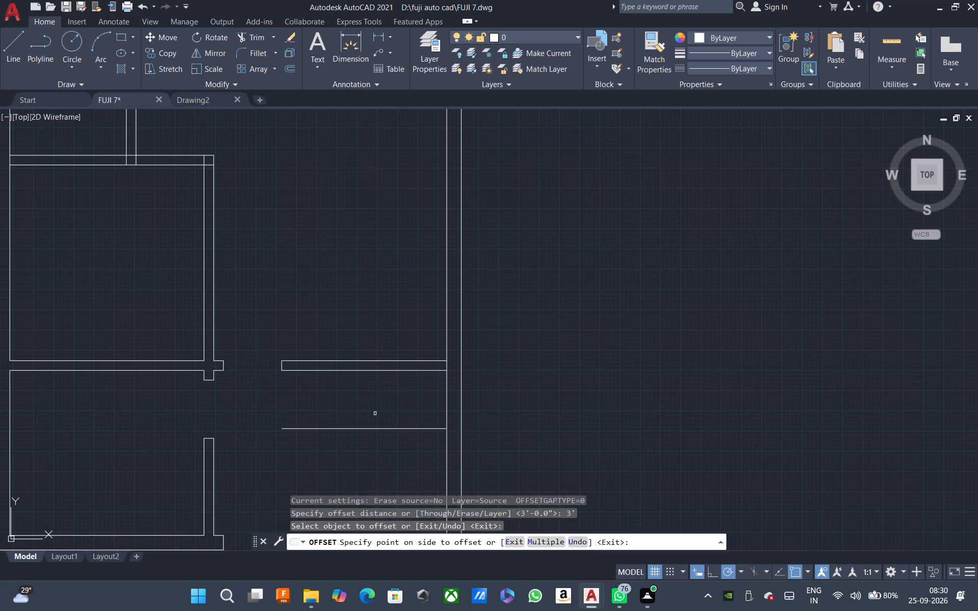
{"action": "scroll", "coordinate": [374, 372], "scroll_direction": "down", "scroll_amount": 3}
{"action": "scroll", "coordinate": [380, 420], "scroll_direction": "up", "scroll_amount": 5}
{"action": "left_click", "coordinate": [371, 338]}
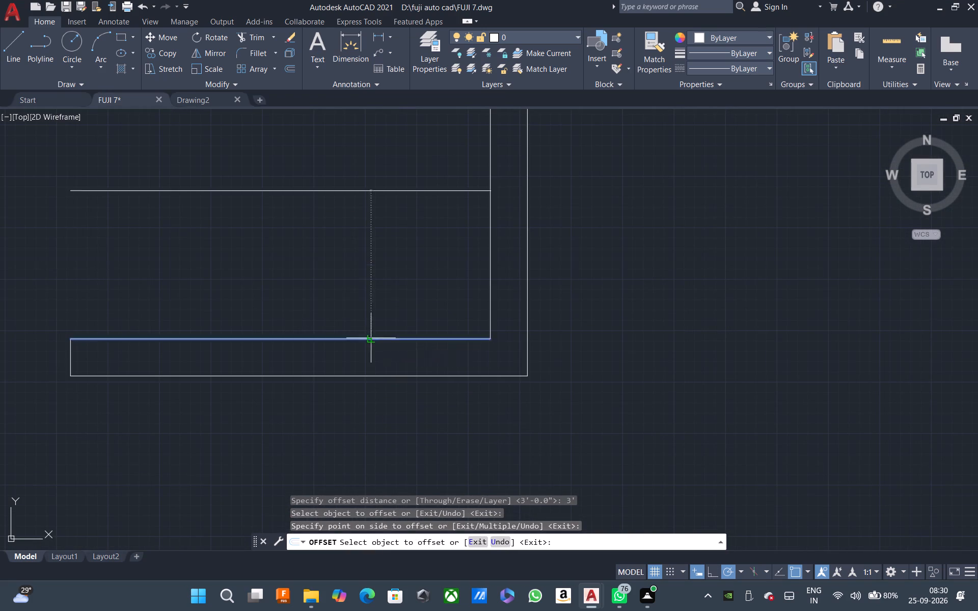
{"action": "left_click", "coordinate": [362, 294]}
{"action": "scroll", "coordinate": [364, 302], "scroll_direction": "down", "scroll_amount": 3}
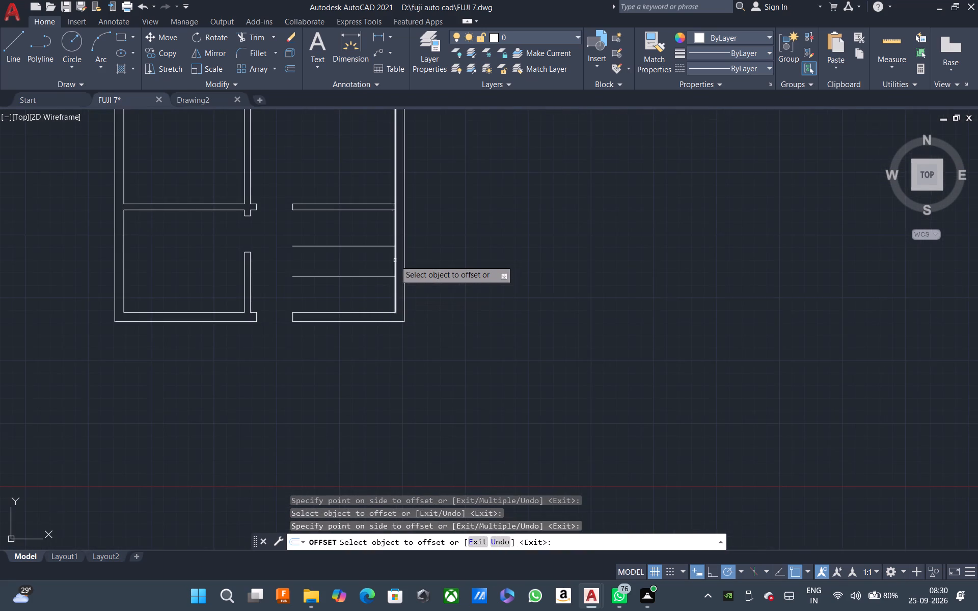
Offset the right outer wall's inner line 3' into the bottom-right room.
{"action": "scroll", "coordinate": [395, 260], "scroll_direction": "up", "scroll_amount": 3}
{"action": "left_click", "coordinate": [391, 260]}
{"action": "scroll", "coordinate": [276, 289], "scroll_direction": "down", "scroll_amount": 1}
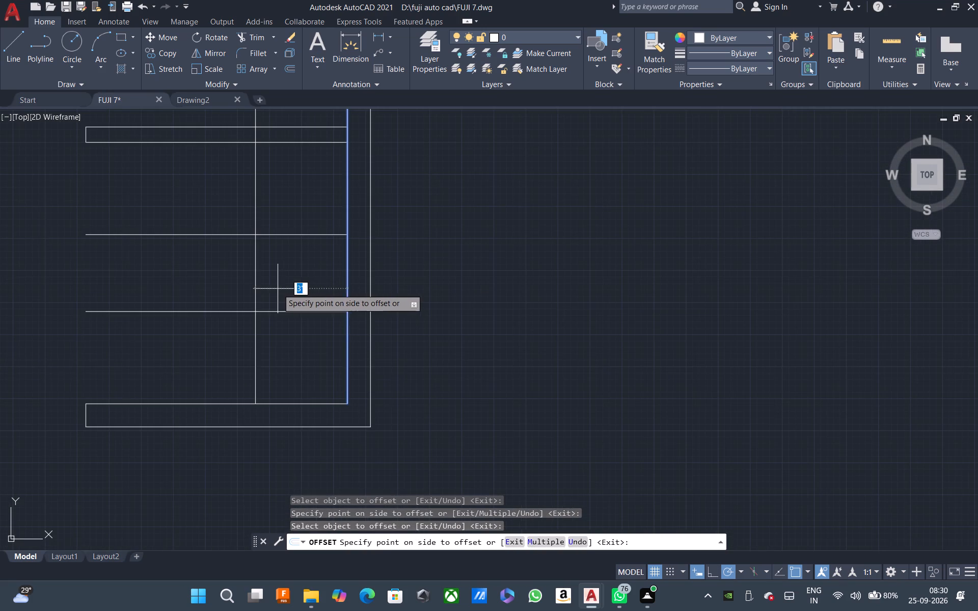
{"action": "left_click", "coordinate": [278, 289]}
{"action": "scroll", "coordinate": [295, 332], "scroll_direction": "down", "scroll_amount": 2}
{"action": "key", "text": "Escape"}
Trim the new vertical offset line where it runs above the lower line of the horizontal partition.
{"action": "scroll", "coordinate": [275, 254], "scroll_direction": "up", "scroll_amount": 3}
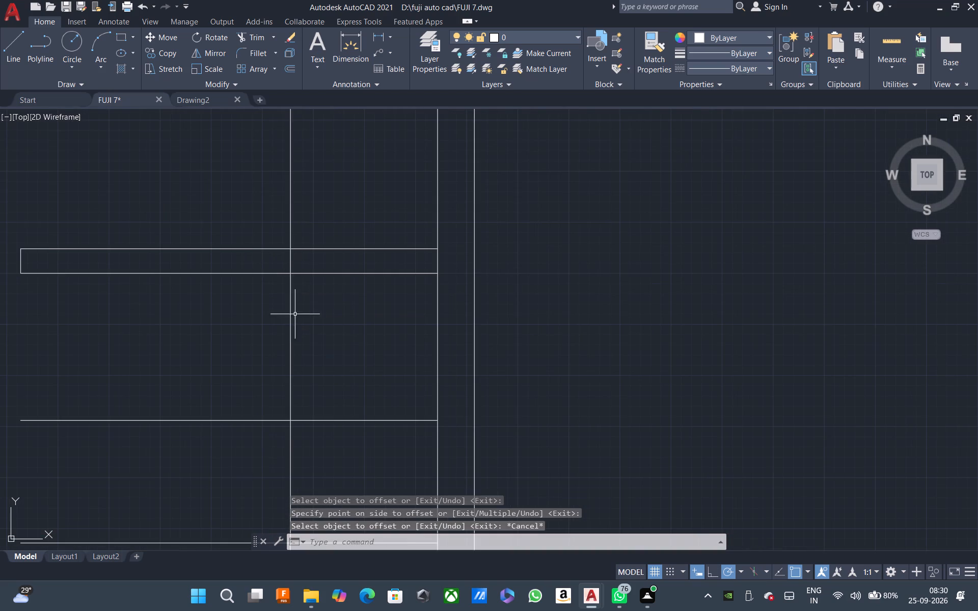
{"action": "scroll", "coordinate": [305, 447], "scroll_direction": "up", "scroll_amount": 1}
{"action": "middle_click_drag", "start_coordinate": [305, 447], "coordinate": [310, 420]}
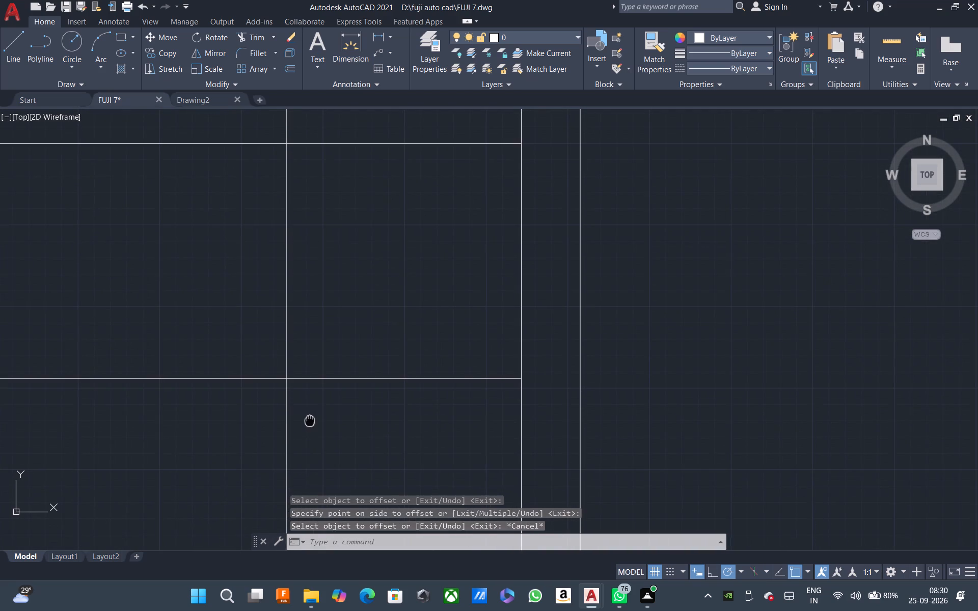
{"action": "middle_click_drag", "start_coordinate": [310, 420], "coordinate": [310, 420]}
{"action": "type", "text": "TR"}
{"action": "key", "text": "space"}
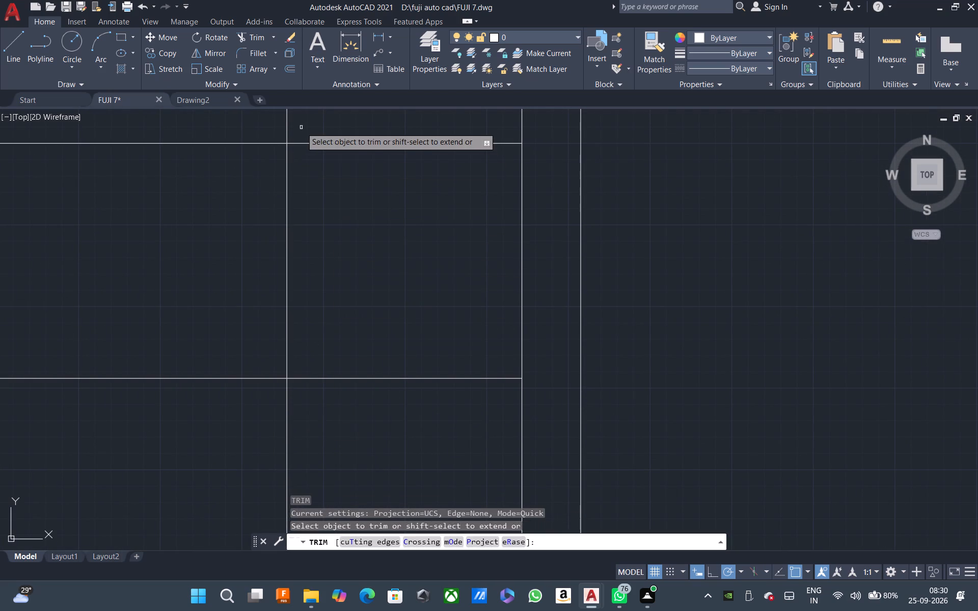
{"action": "left_click", "coordinate": [300, 122]}
{"action": "left_click", "coordinate": [274, 130]}
{"action": "key", "text": "Escape"}
Trim the two horizontal offset lines between the vertical offset line and the right outer wall.
{"action": "scroll", "coordinate": [344, 231], "scroll_direction": "down", "scroll_amount": 3}
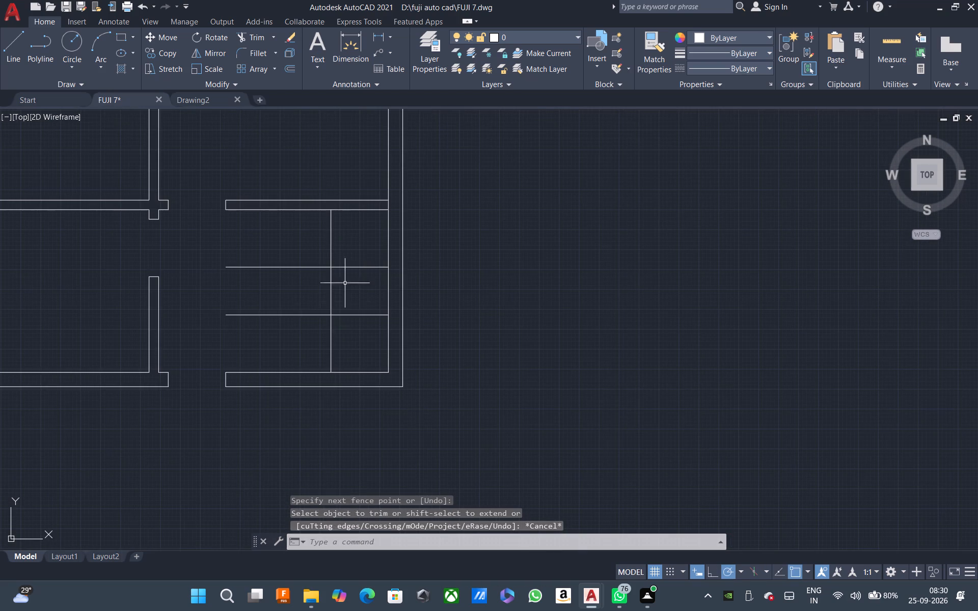
{"action": "scroll", "coordinate": [296, 281], "scroll_direction": "up", "scroll_amount": 1}
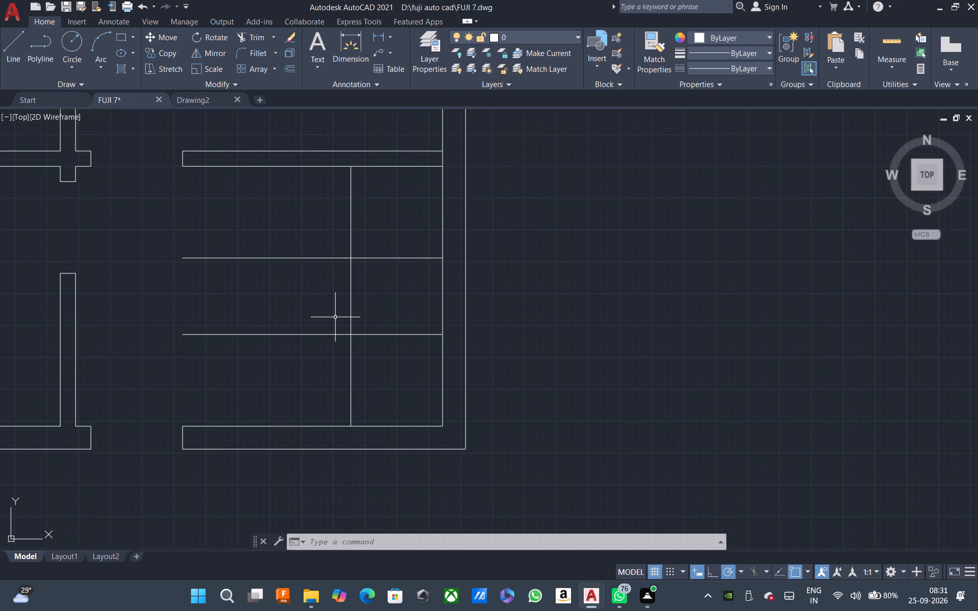
{"action": "key", "text": "t"}
{"action": "type", "text": "R"}
{"action": "key", "text": "space"}
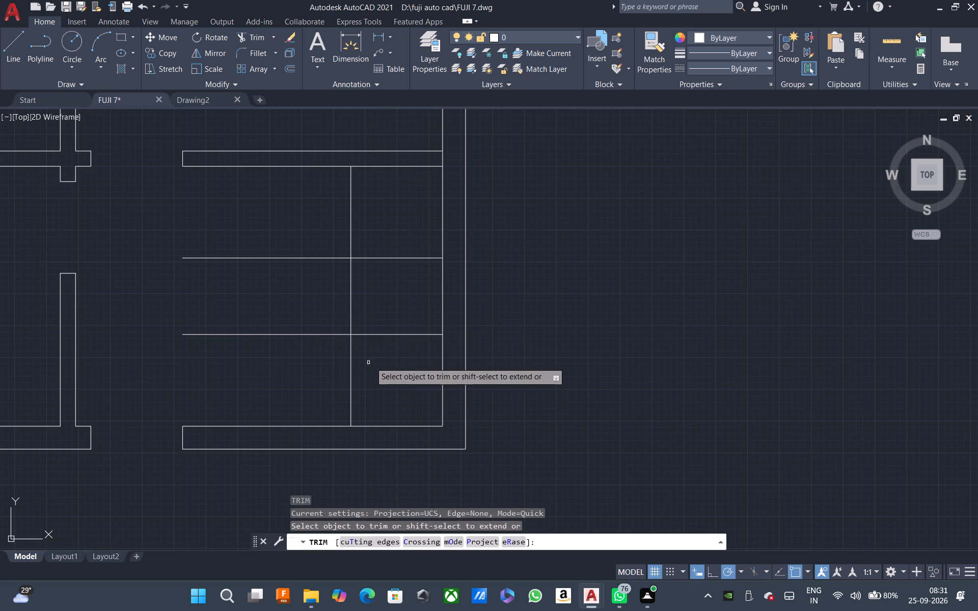
{"action": "left_click", "coordinate": [379, 355]}
{"action": "left_click", "coordinate": [379, 243]}
{"action": "key", "text": "Escape"}
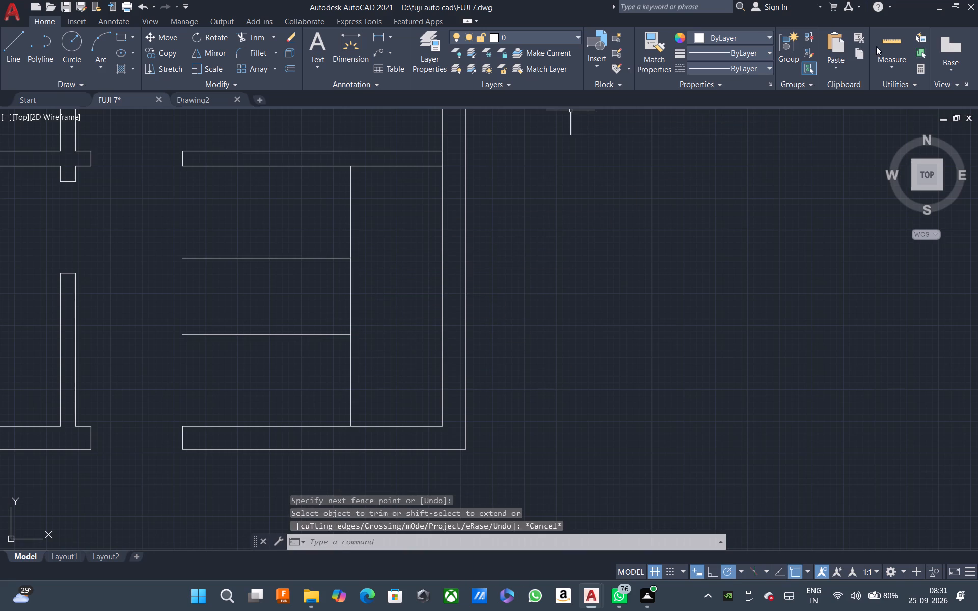
Measure the spacing between the offset lines and the walls in the bottom-right room.
{"action": "left_click", "coordinate": [881, 46]}
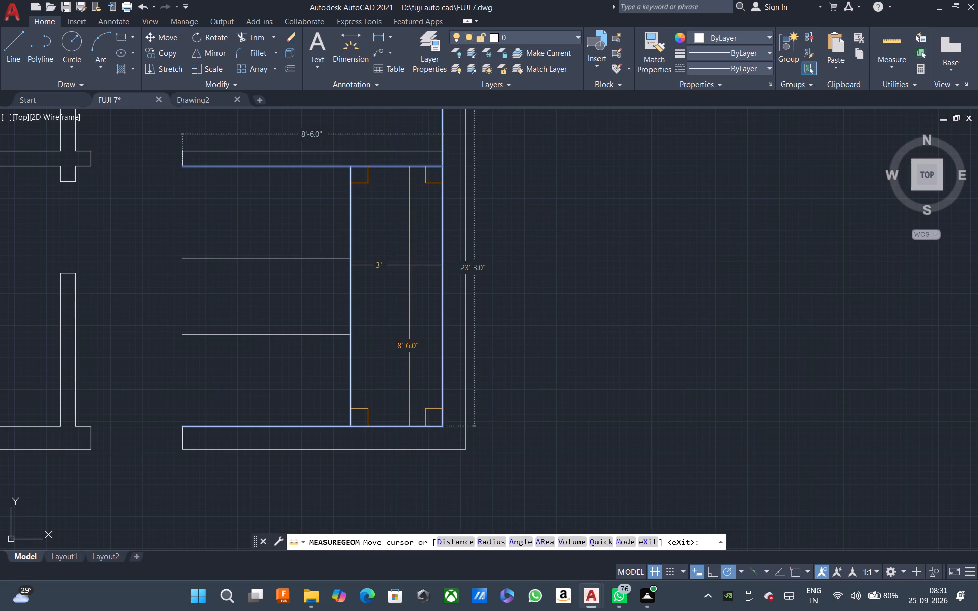
{"action": "key", "text": "Escape"}
{"action": "key", "text": "Escape"}
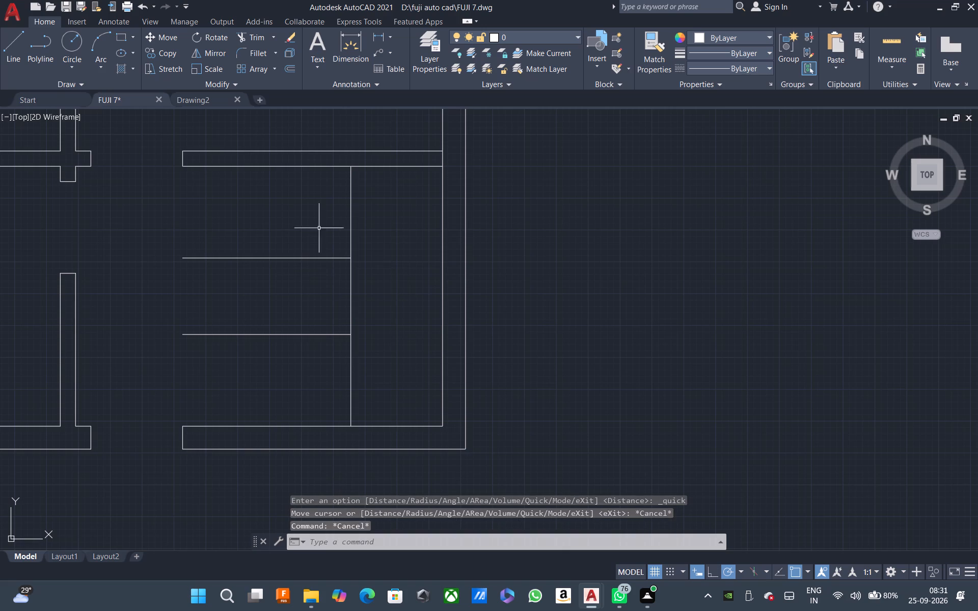
{"action": "left_click", "coordinate": [880, 48]}
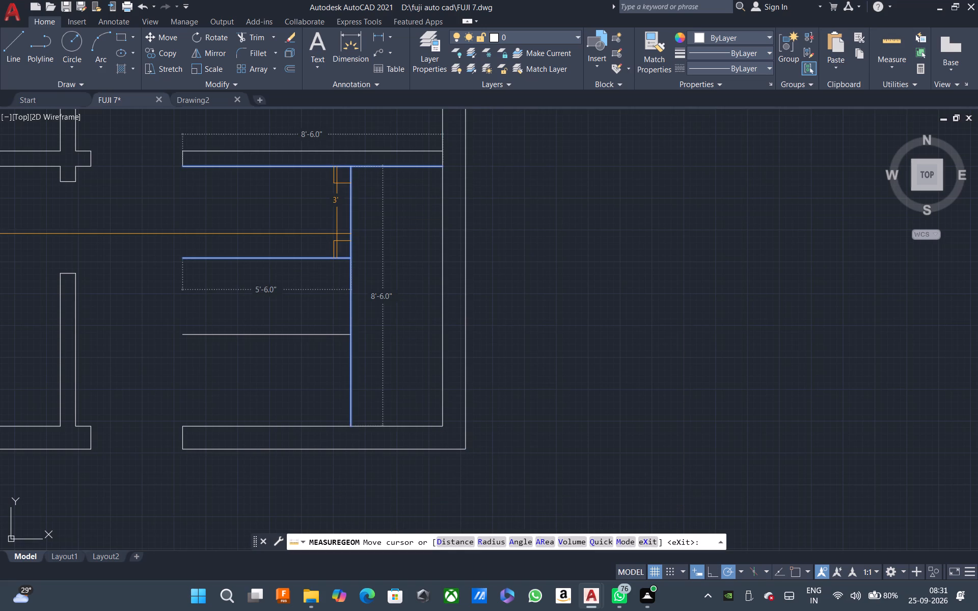
{"action": "key", "text": "Escape"}
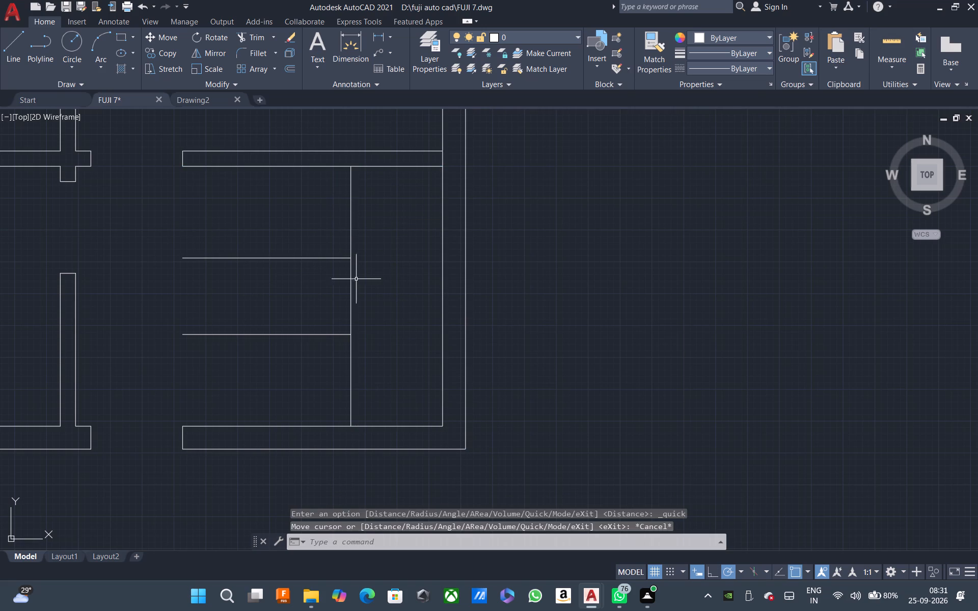
Trim the vertical offset line between the two horizontal offset lines.
{"action": "type", "text": "TR"}
{"action": "key", "text": "space"}
{"action": "left_click", "coordinate": [367, 289]}
{"action": "left_click", "coordinate": [322, 294]}
{"action": "key", "text": "Escape"}
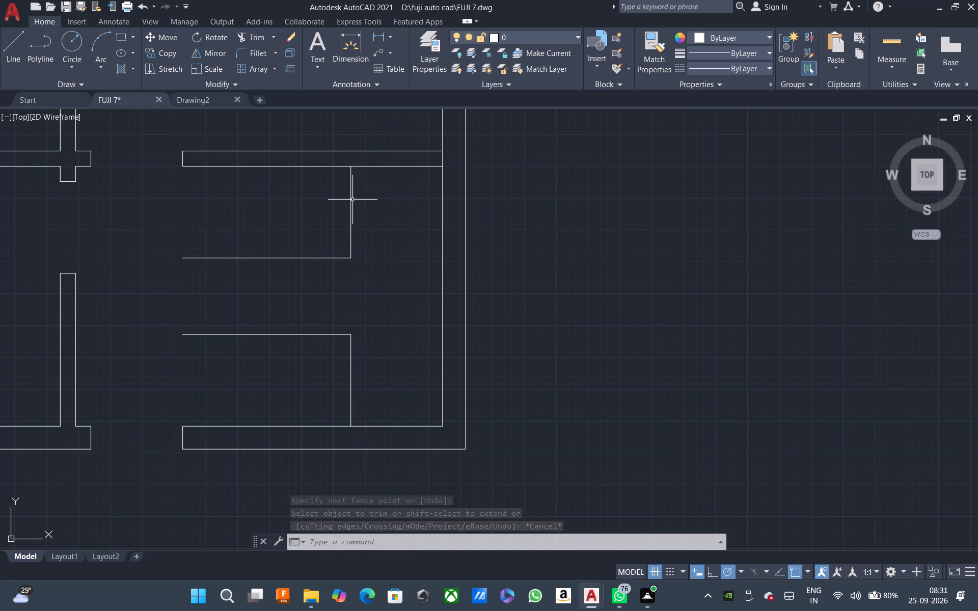
Copy the upper vertical segment from its lower endpoint onto the right outer wall's inner line.
{"action": "left_click", "coordinate": [350, 199]}
{"action": "key", "text": "c"}
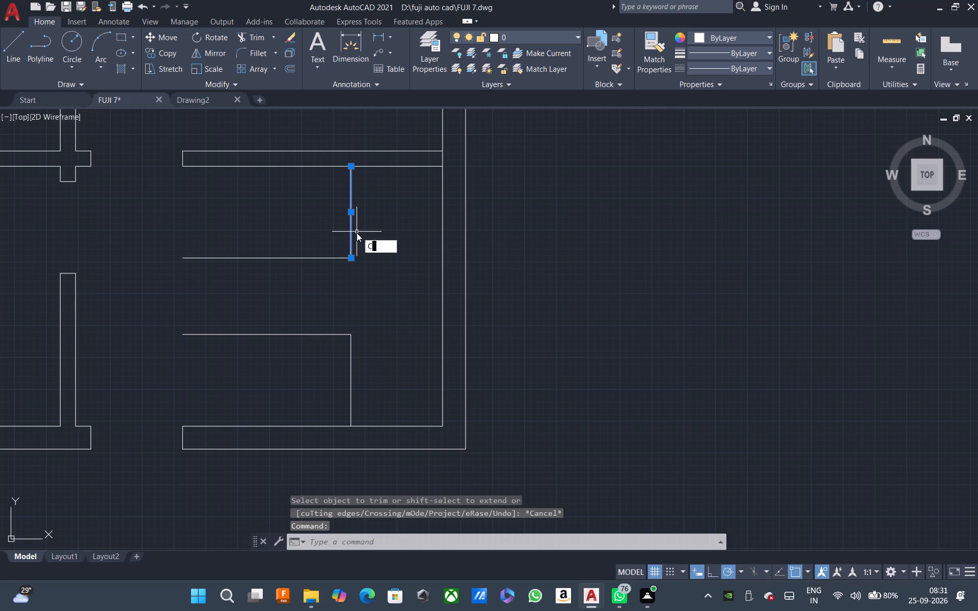
{"action": "key", "text": "p"}
{"action": "key", "text": "space"}
{"action": "left_click", "coordinate": [351, 257]}
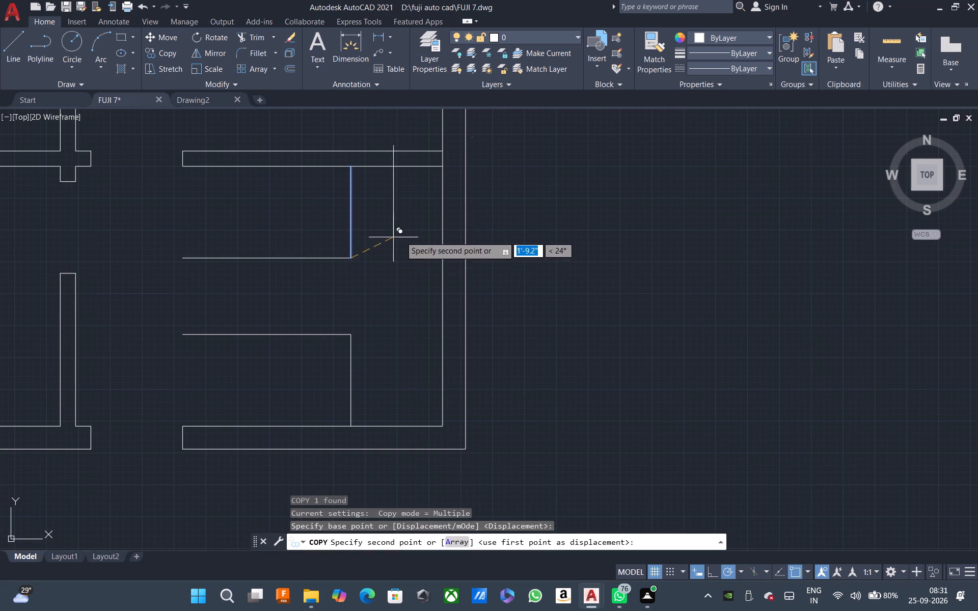
{"action": "left_click", "coordinate": [444, 255]}
{"action": "key", "text": "Escape"}
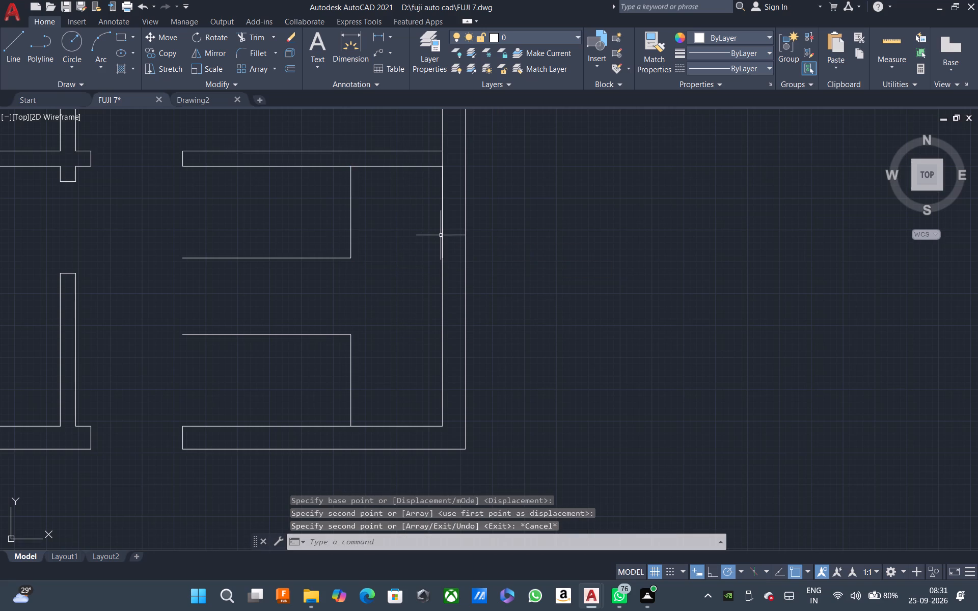
Move the copied vertical segment 7'2" left from the right outer wall's inner line.
{"action": "left_click", "coordinate": [442, 234]}
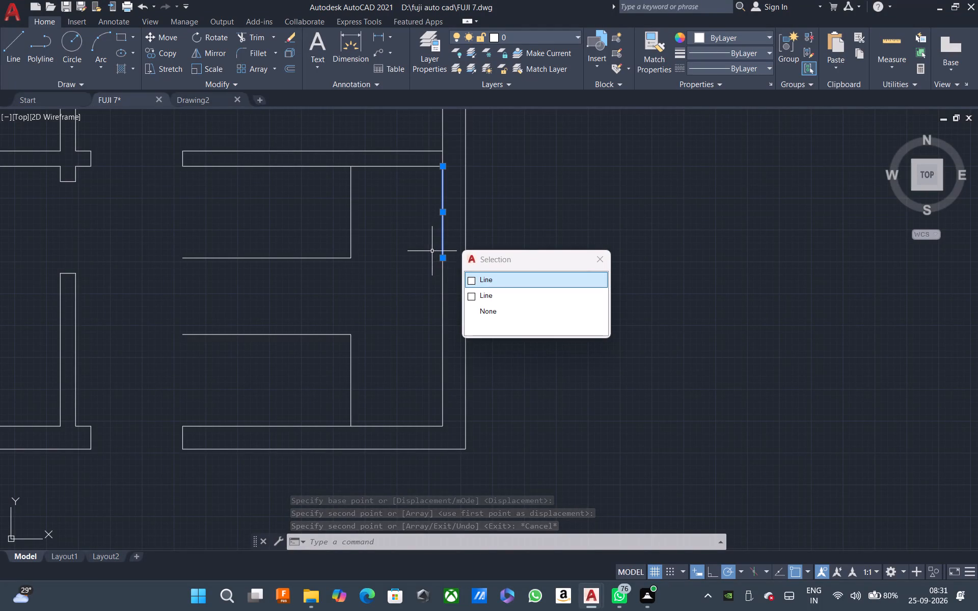
{"action": "type", "text": "M"}
{"action": "key", "text": "space"}
{"action": "key", "text": "space"}
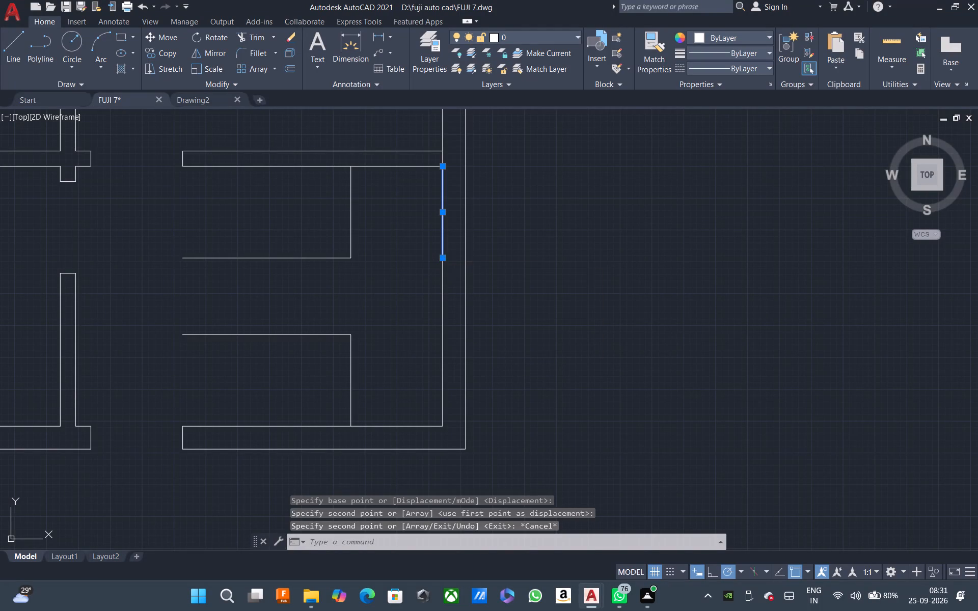
{"action": "left_click", "coordinate": [442, 257]}
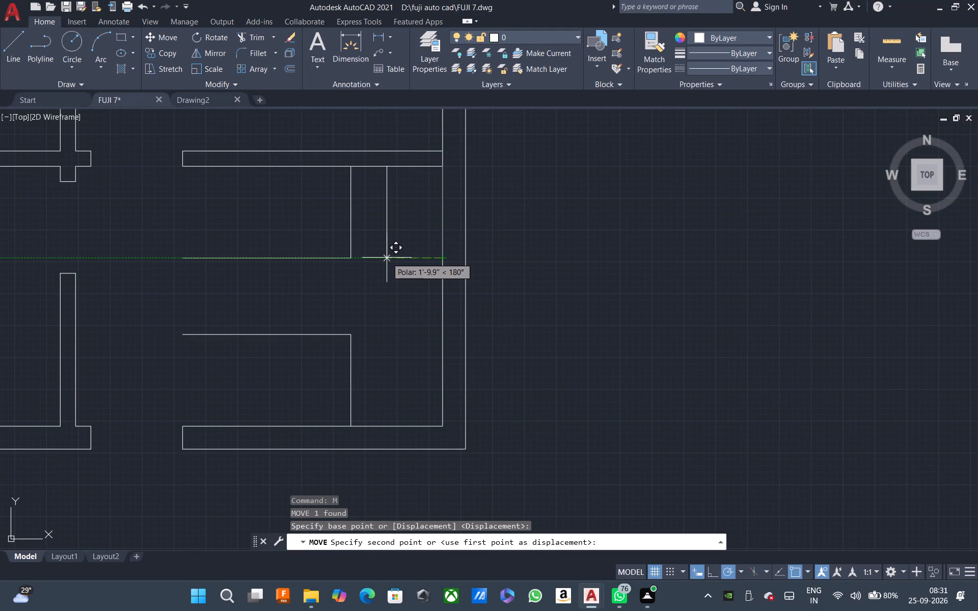
{"action": "key", "text": "7"}
{"action": "key", "text": "apostrophe"}
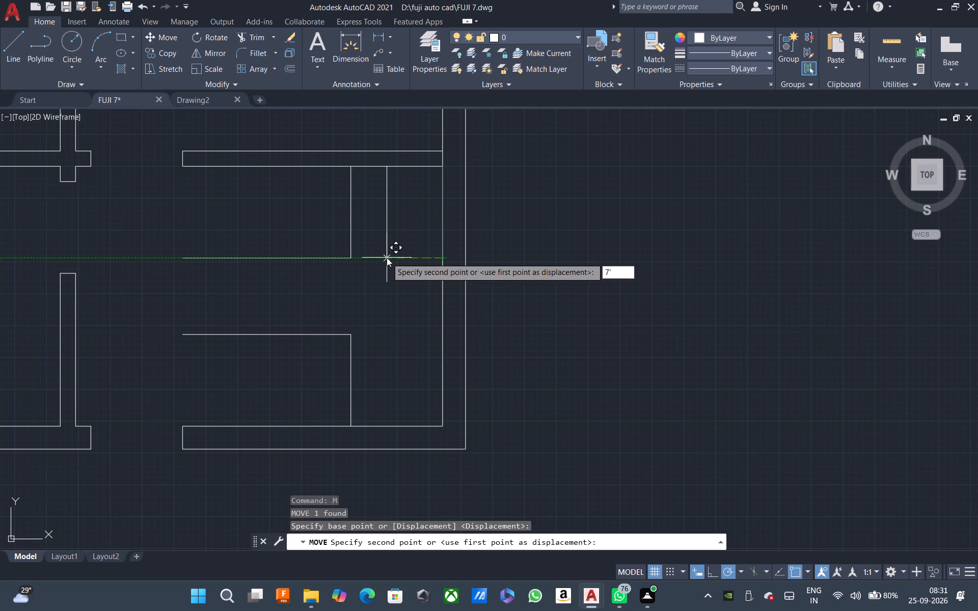
{"action": "key", "text": "2"}
{"action": "key", "text": "space"}
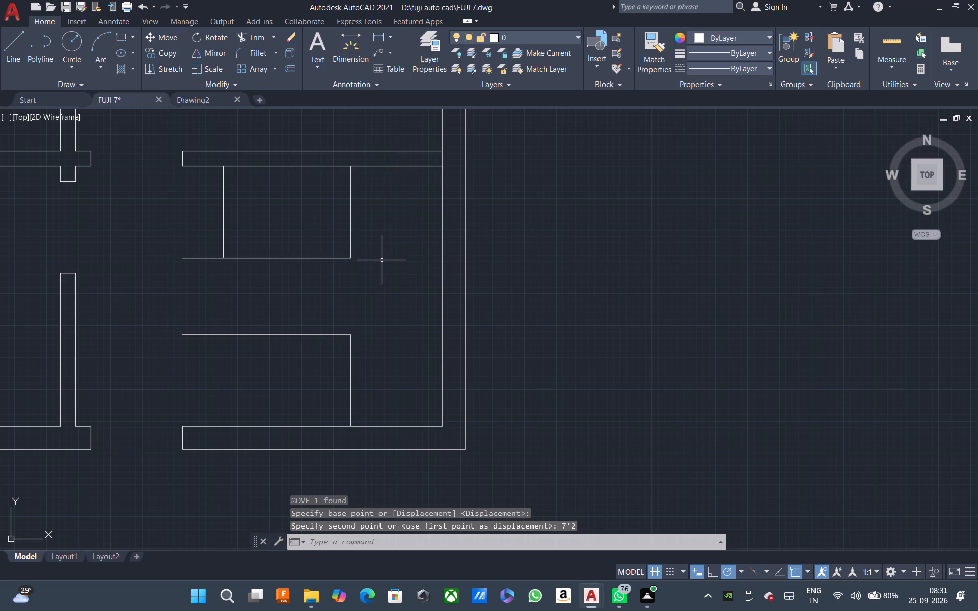
{"action": "key", "text": "Escape"}
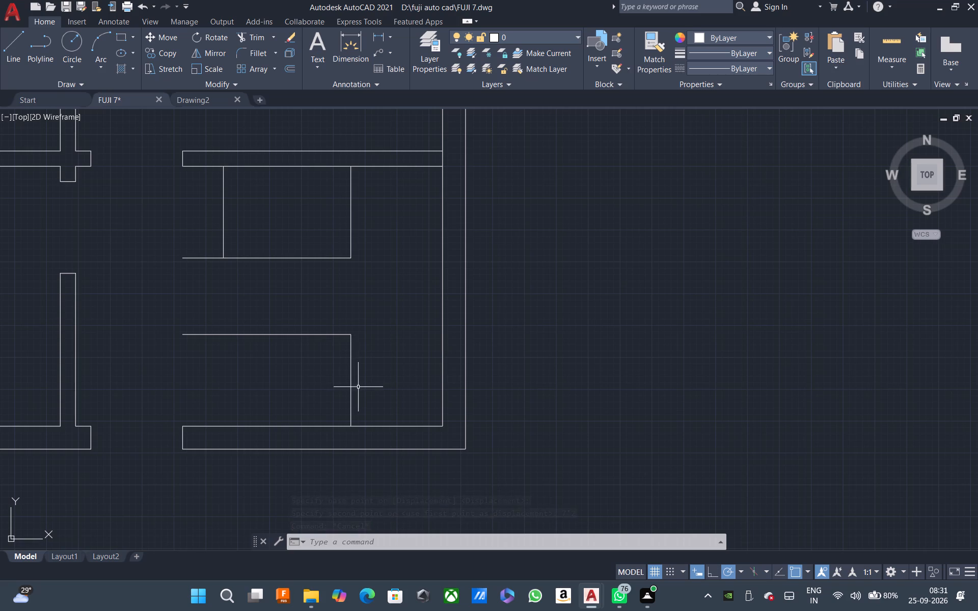
Trim away the original upper vertical segment at the right end of the upper horizontal offset line.
{"action": "type", "text": "TR"}
{"action": "key", "text": "space"}
{"action": "left_click", "coordinate": [379, 222]}
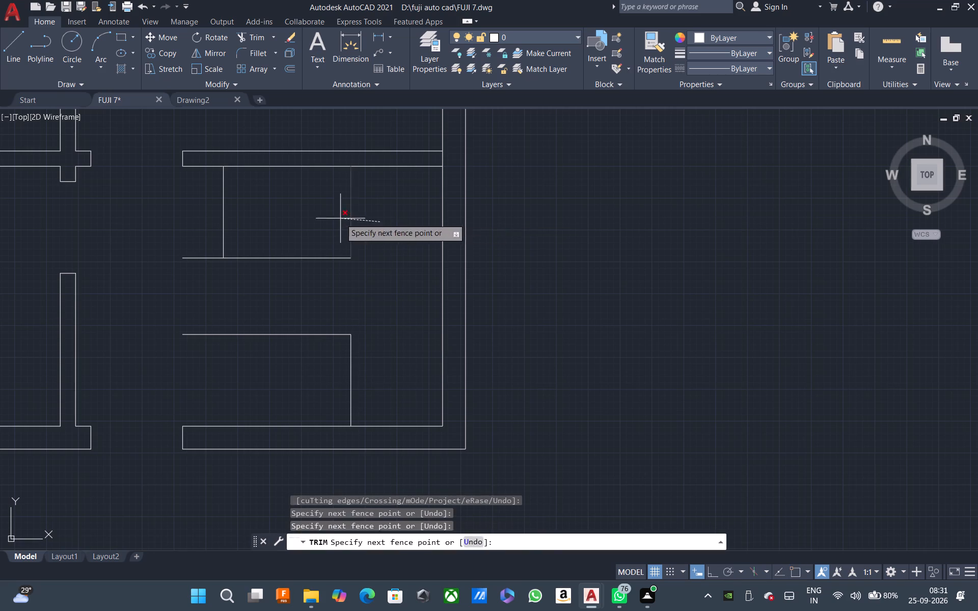
{"action": "left_click", "coordinate": [338, 218]}
{"action": "key", "text": "Escape"}
Move the lower vertical segment from its bottom endpoint onto the right outer wall's inner corner.
{"action": "left_click", "coordinate": [388, 402]}
{"action": "left_click", "coordinate": [338, 387]}
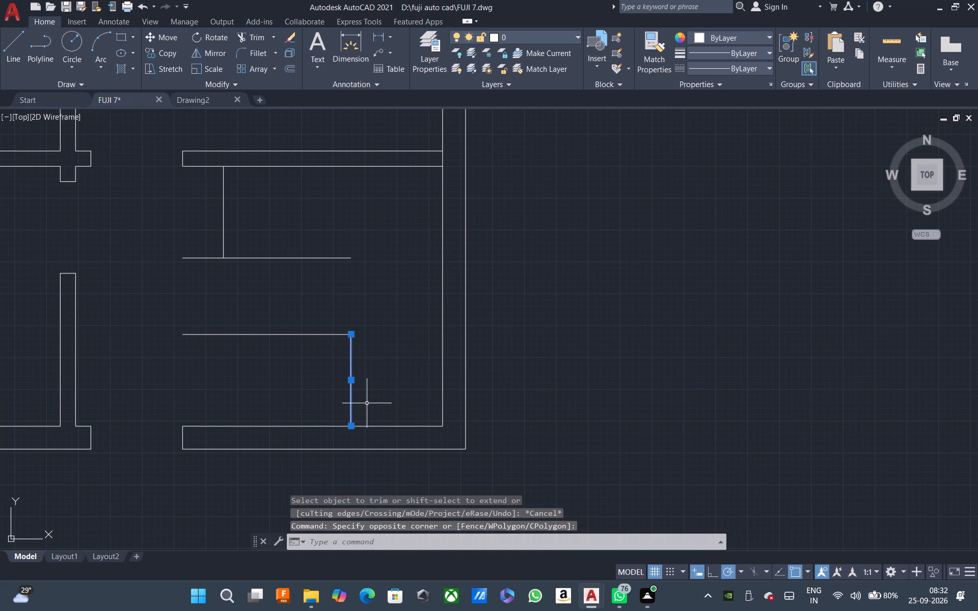
{"action": "key", "text": "m"}
{"action": "key", "text": "space"}
{"action": "left_click", "coordinate": [352, 427]}
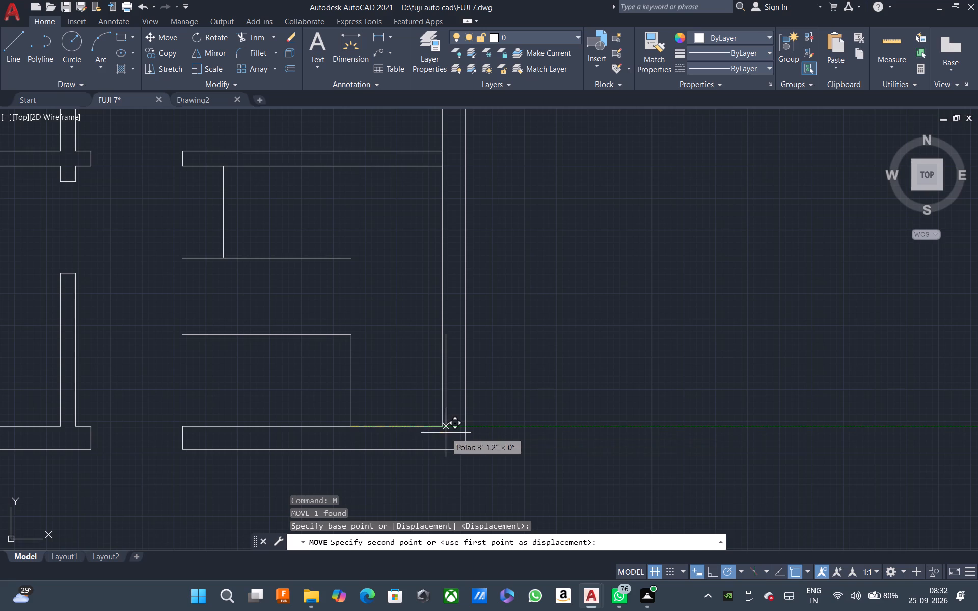
{"action": "left_click", "coordinate": [444, 428]}
{"action": "key", "text": "Escape"}
Move the lower vertical segment 5'6" left from the right outer wall's inner corner.
{"action": "left_click", "coordinate": [445, 409]}
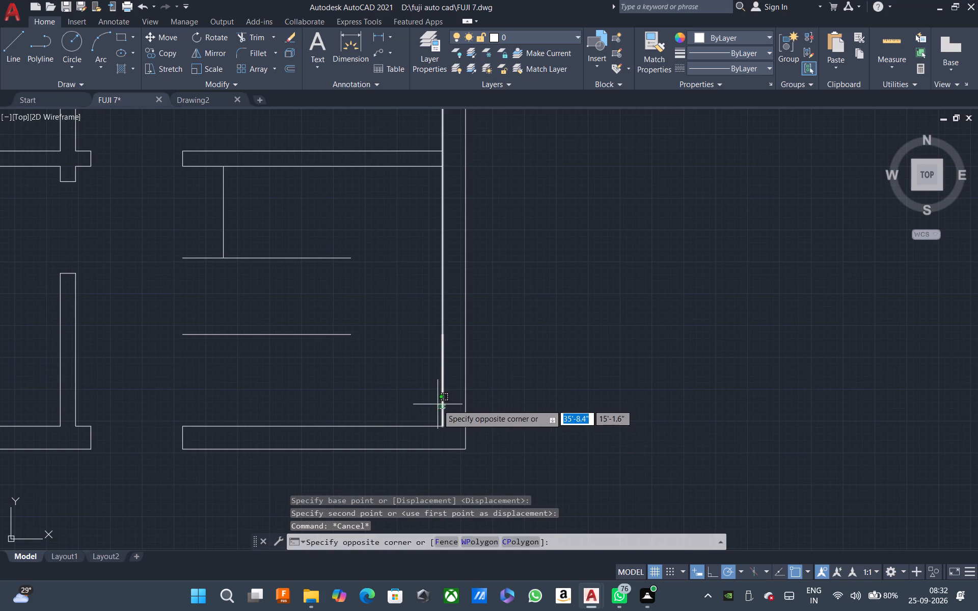
{"action": "key", "text": "Escape"}
{"action": "left_click", "coordinate": [422, 323]}
{"action": "left_click", "coordinate": [451, 431]}
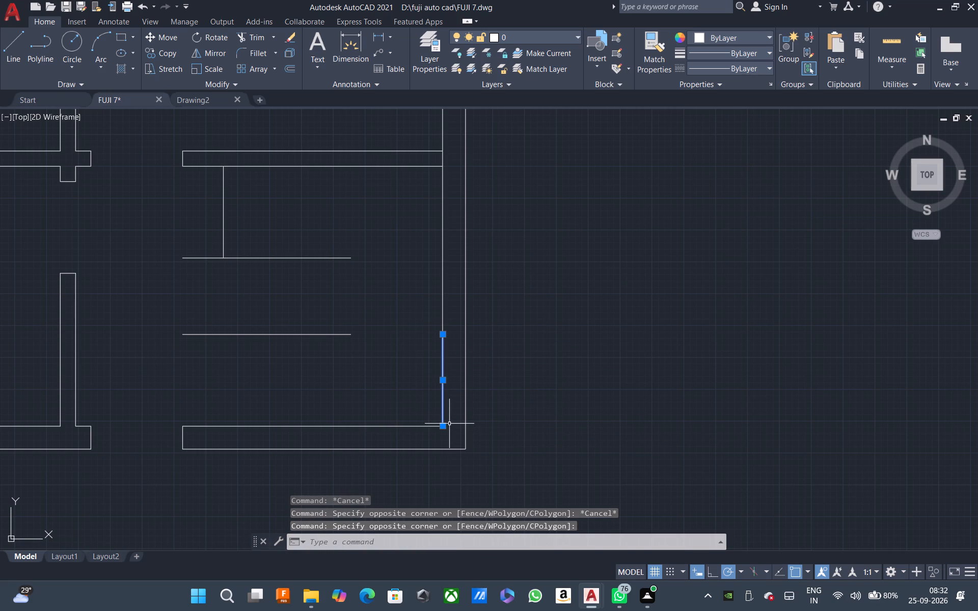
{"action": "key", "text": "space"}
{"action": "left_click", "coordinate": [445, 424]}
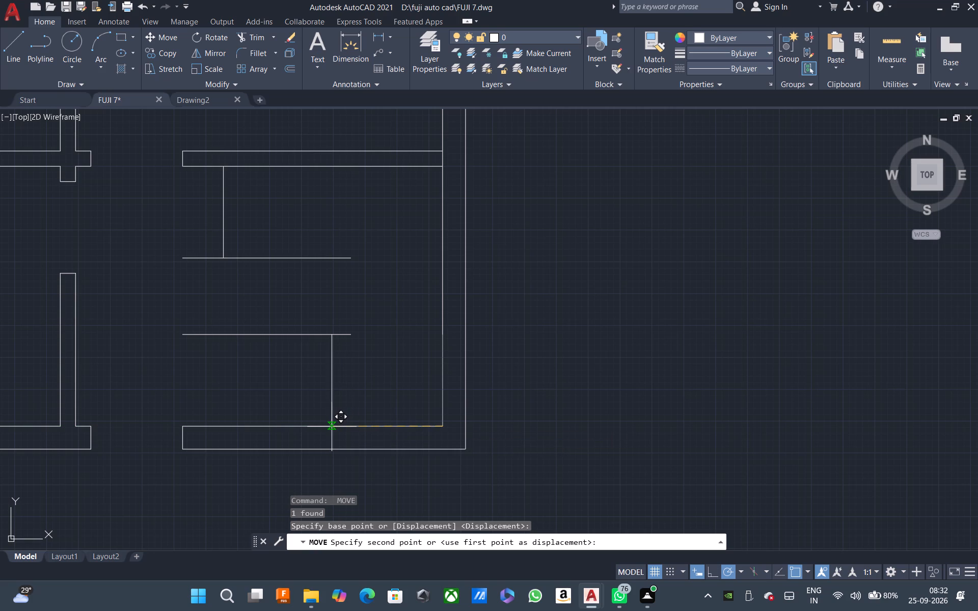
{"action": "type", "text": "5'6"}
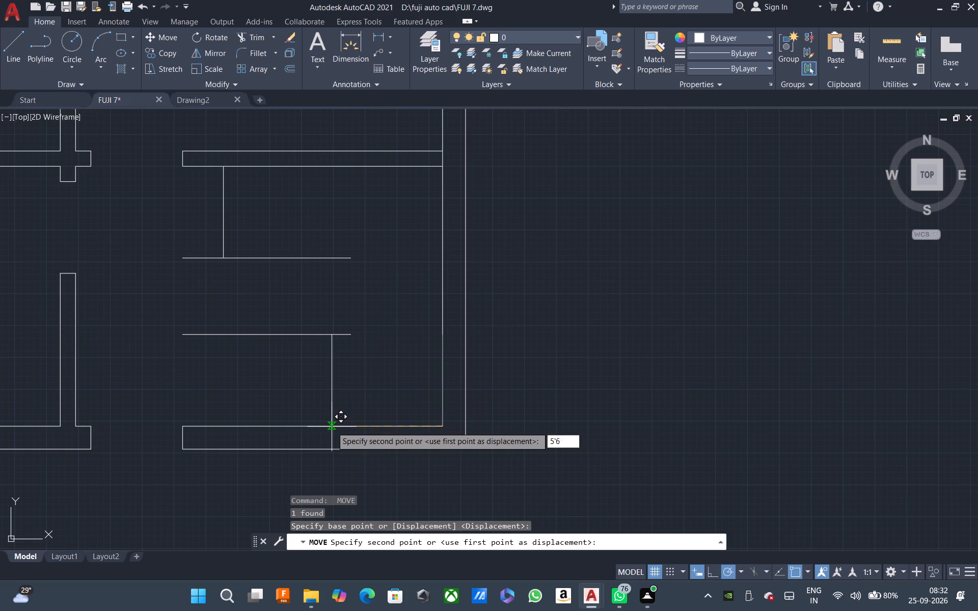
{"action": "key", "text": "space"}
{"action": "key", "text": "Escape"}
{"action": "key", "text": "Escape"}
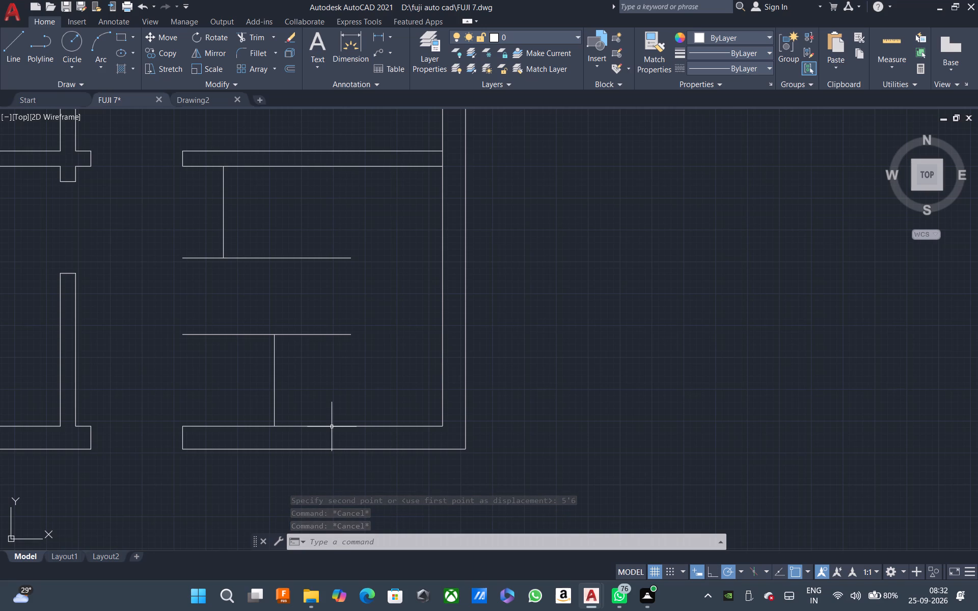
Trim both horizontal offset lines where they extend left beyond the upper and lower vertical segments.
{"action": "type", "text": "TR"}
{"action": "key", "text": "space"}
{"action": "left_click", "coordinate": [239, 367]}
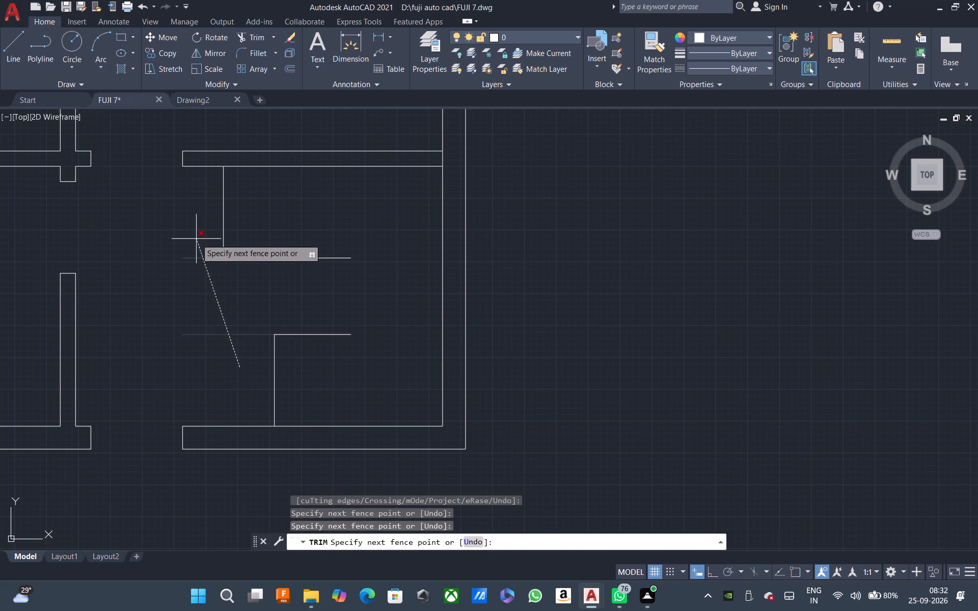
{"action": "left_click", "coordinate": [196, 237]}
{"action": "key", "text": "Escape"}
{"action": "key", "text": "Escape"}
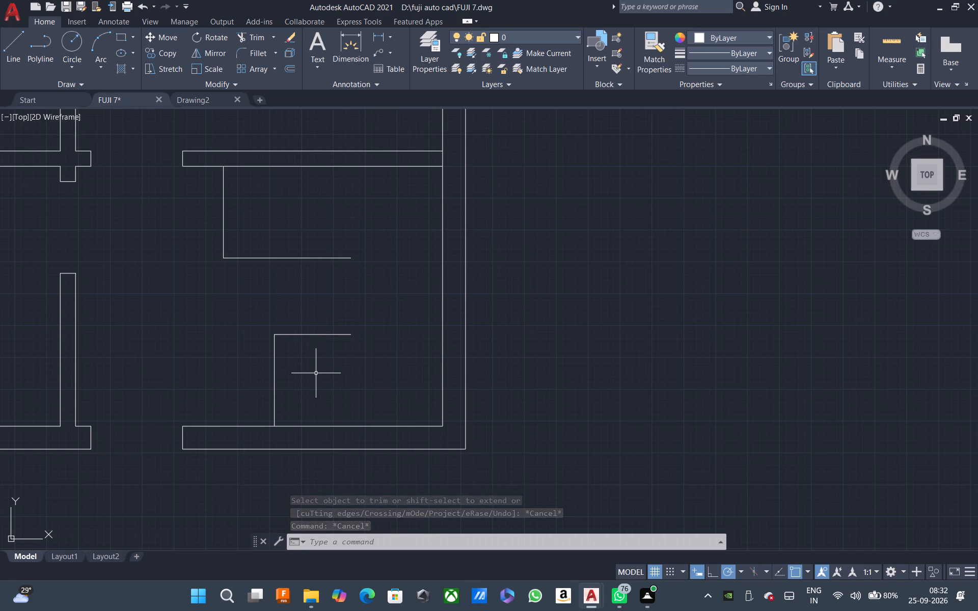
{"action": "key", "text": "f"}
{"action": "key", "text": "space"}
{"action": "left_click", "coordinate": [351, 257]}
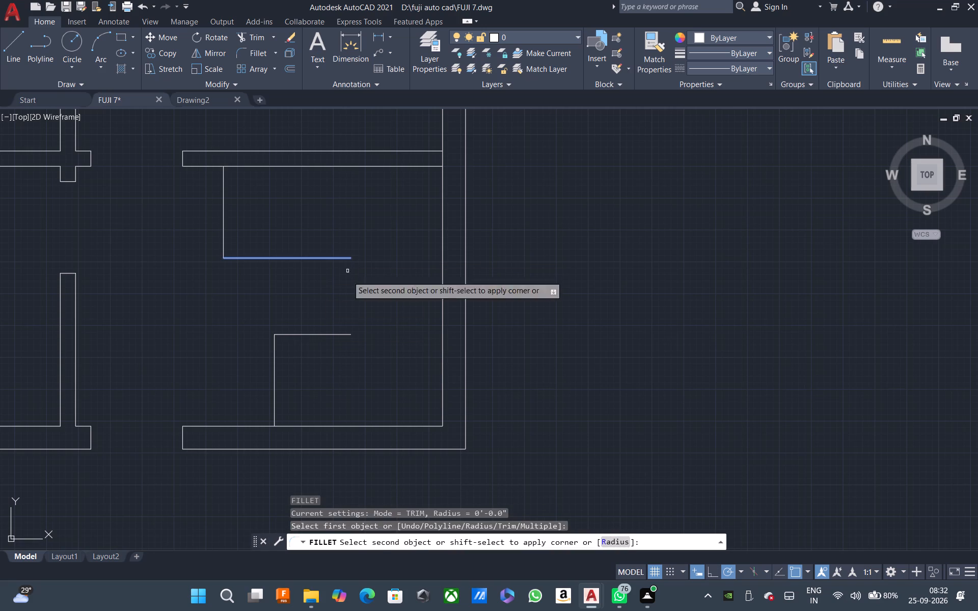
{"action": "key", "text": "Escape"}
Draw a vertical line joining the right endpoints of the lower and upper horizontal stair lines.
{"action": "type", "text": "L"}
{"action": "key", "text": "space"}
{"action": "left_click", "coordinate": [350, 333]}
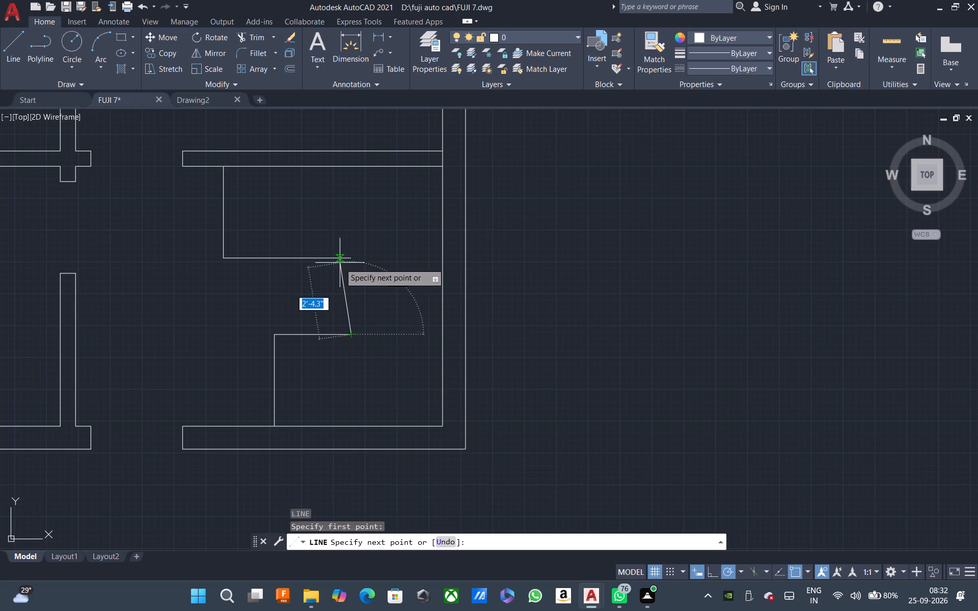
{"action": "left_click", "coordinate": [350, 258]}
{"action": "key", "text": "Escape"}
{"action": "key", "text": "Escape"}
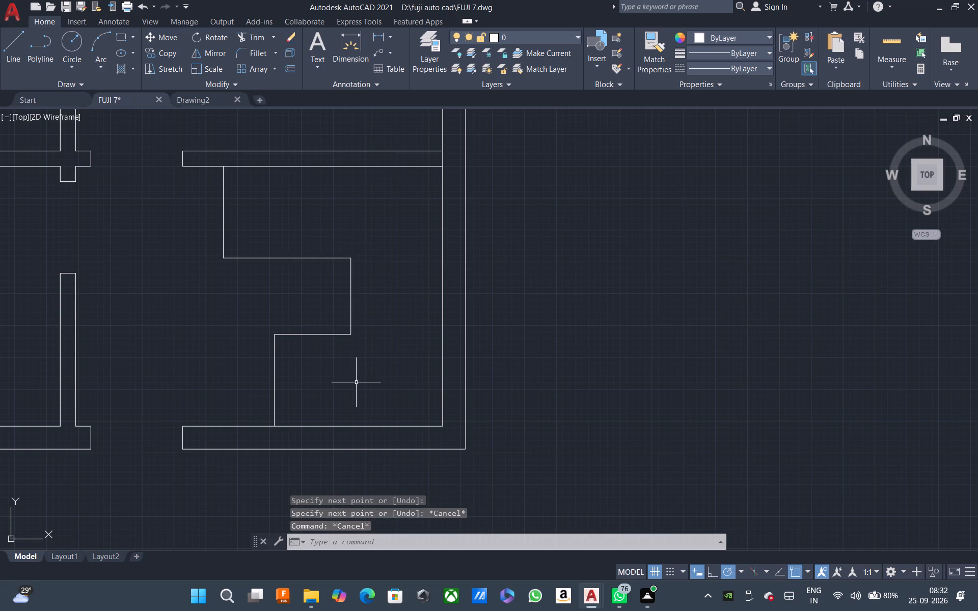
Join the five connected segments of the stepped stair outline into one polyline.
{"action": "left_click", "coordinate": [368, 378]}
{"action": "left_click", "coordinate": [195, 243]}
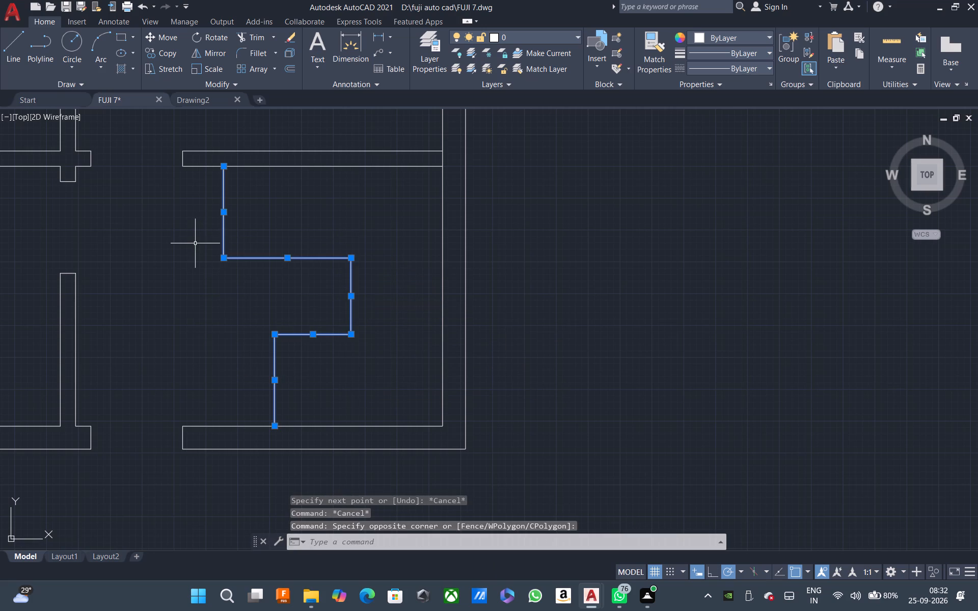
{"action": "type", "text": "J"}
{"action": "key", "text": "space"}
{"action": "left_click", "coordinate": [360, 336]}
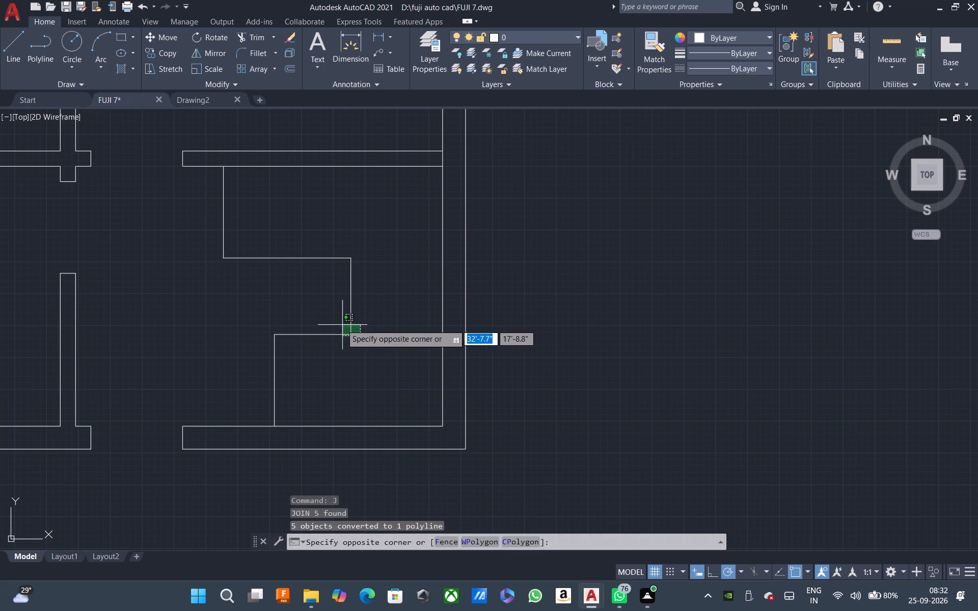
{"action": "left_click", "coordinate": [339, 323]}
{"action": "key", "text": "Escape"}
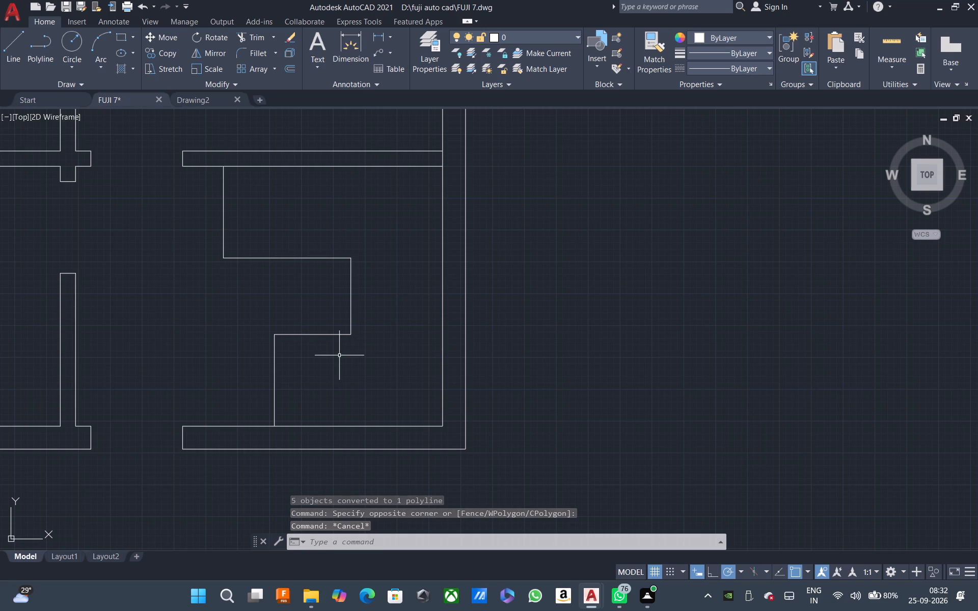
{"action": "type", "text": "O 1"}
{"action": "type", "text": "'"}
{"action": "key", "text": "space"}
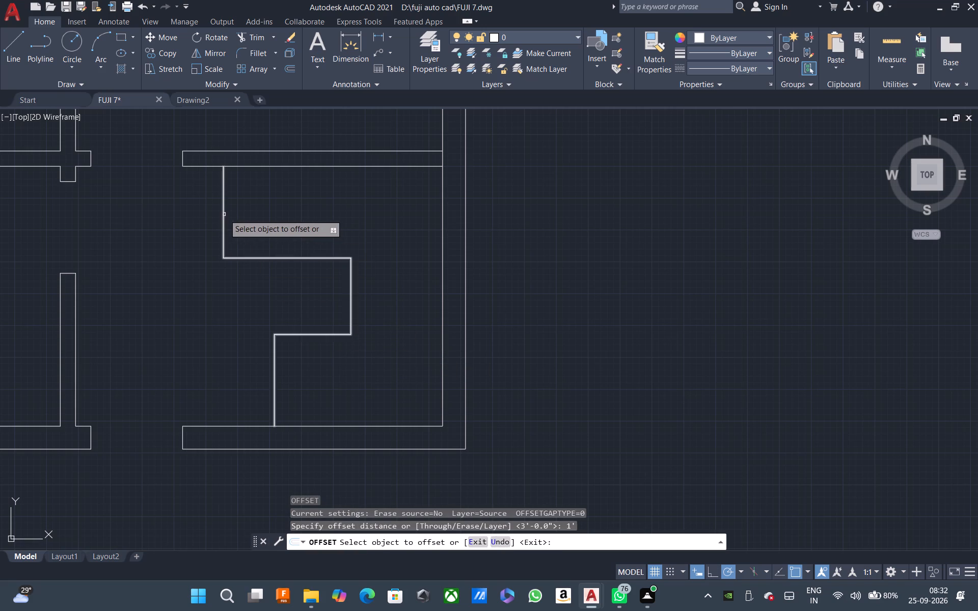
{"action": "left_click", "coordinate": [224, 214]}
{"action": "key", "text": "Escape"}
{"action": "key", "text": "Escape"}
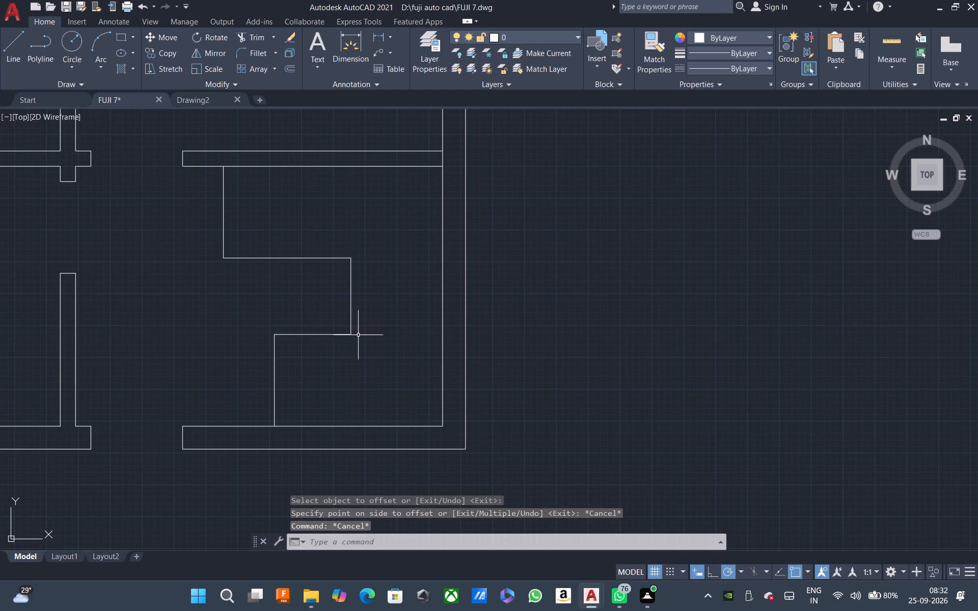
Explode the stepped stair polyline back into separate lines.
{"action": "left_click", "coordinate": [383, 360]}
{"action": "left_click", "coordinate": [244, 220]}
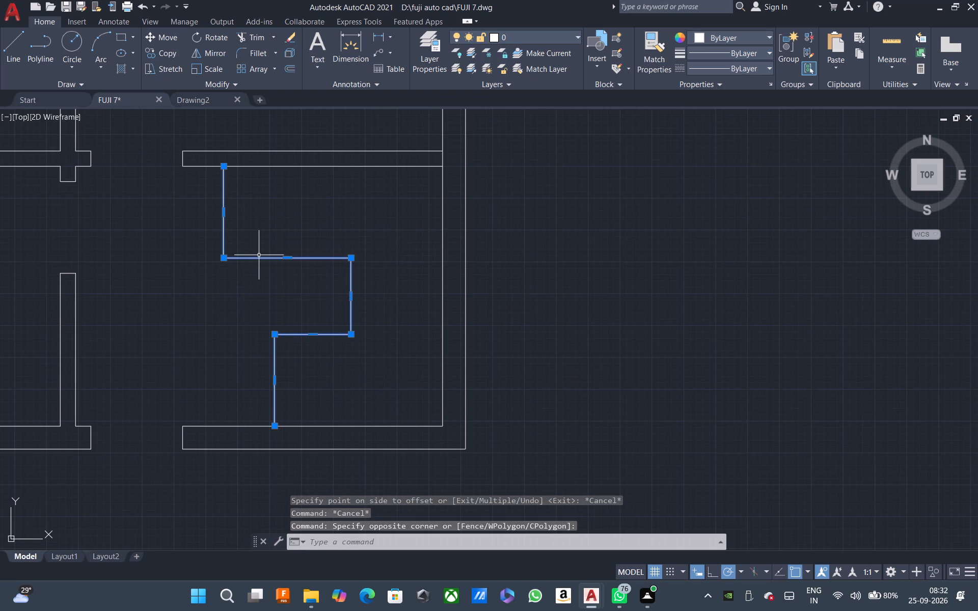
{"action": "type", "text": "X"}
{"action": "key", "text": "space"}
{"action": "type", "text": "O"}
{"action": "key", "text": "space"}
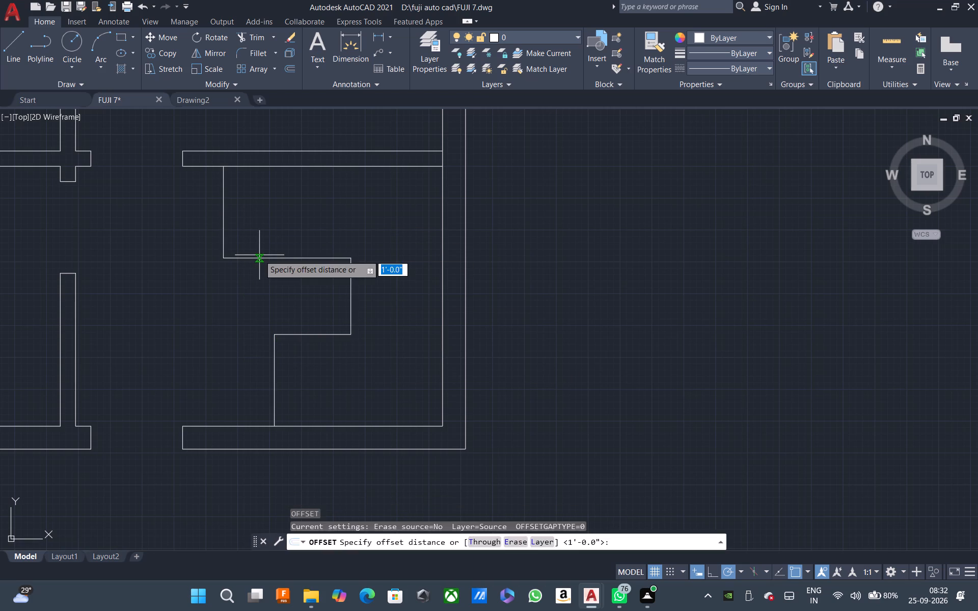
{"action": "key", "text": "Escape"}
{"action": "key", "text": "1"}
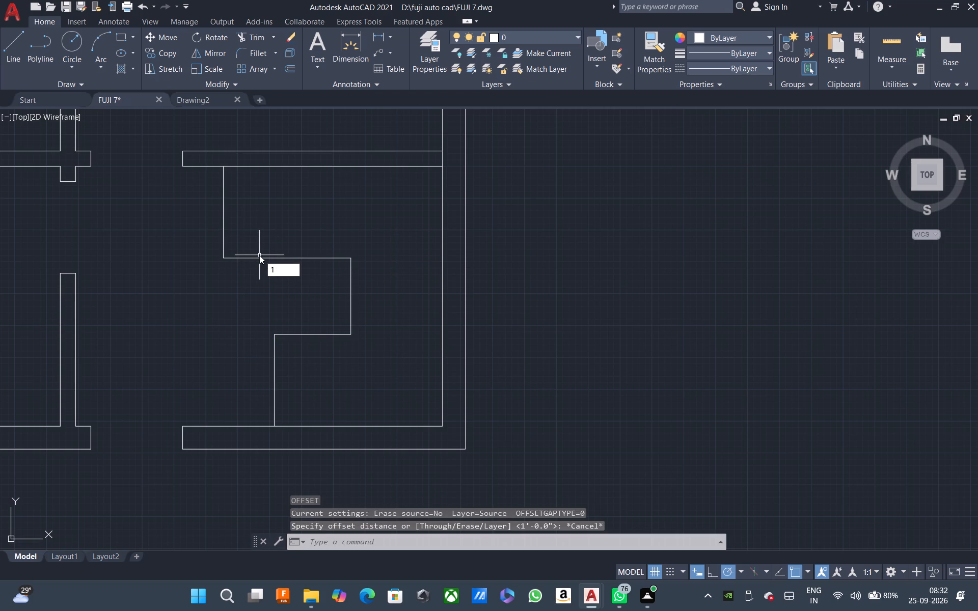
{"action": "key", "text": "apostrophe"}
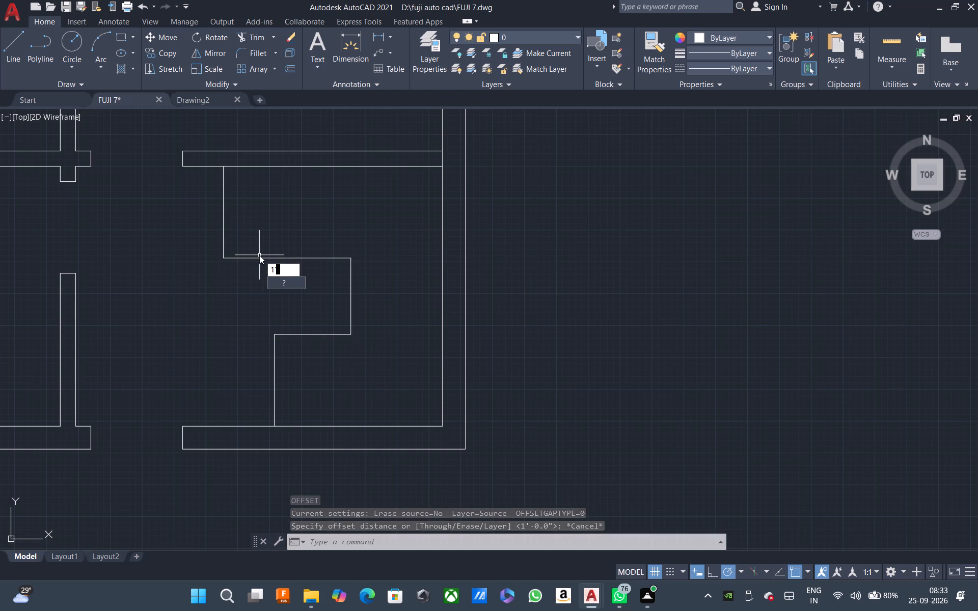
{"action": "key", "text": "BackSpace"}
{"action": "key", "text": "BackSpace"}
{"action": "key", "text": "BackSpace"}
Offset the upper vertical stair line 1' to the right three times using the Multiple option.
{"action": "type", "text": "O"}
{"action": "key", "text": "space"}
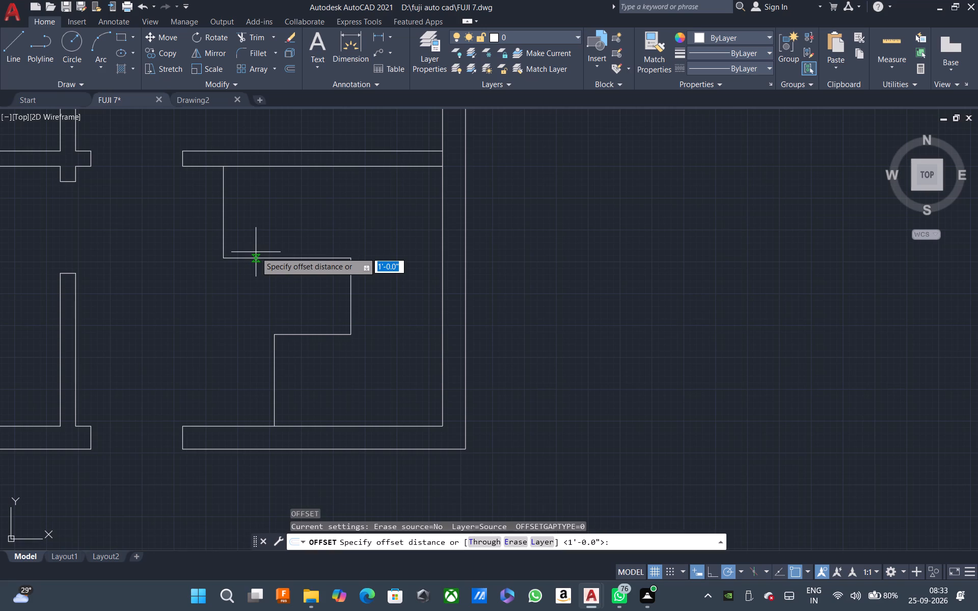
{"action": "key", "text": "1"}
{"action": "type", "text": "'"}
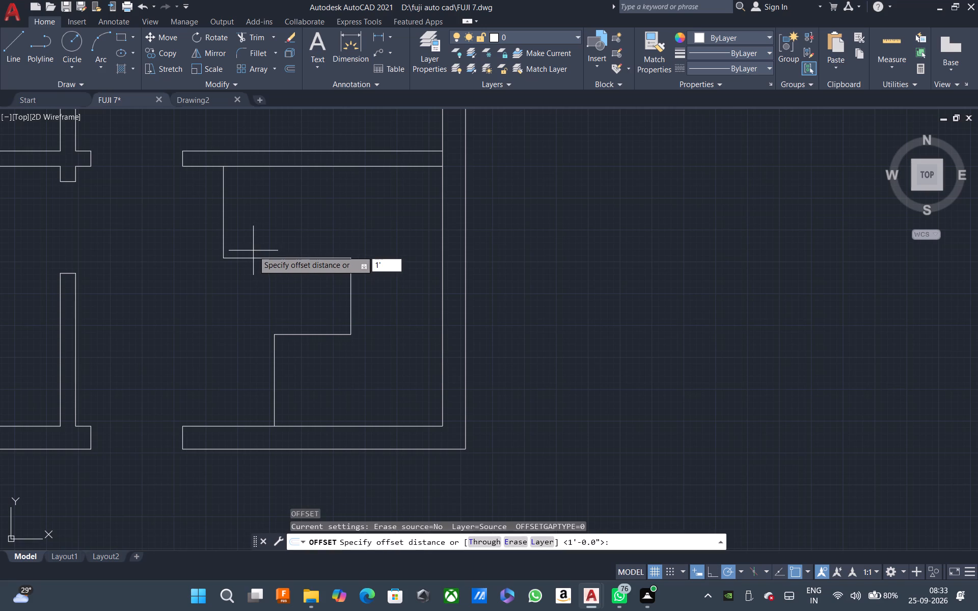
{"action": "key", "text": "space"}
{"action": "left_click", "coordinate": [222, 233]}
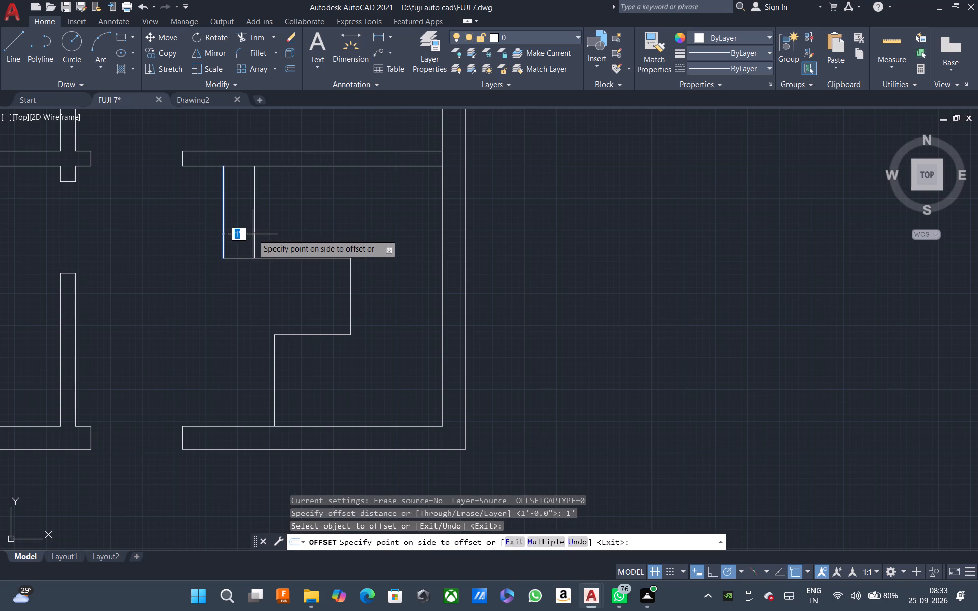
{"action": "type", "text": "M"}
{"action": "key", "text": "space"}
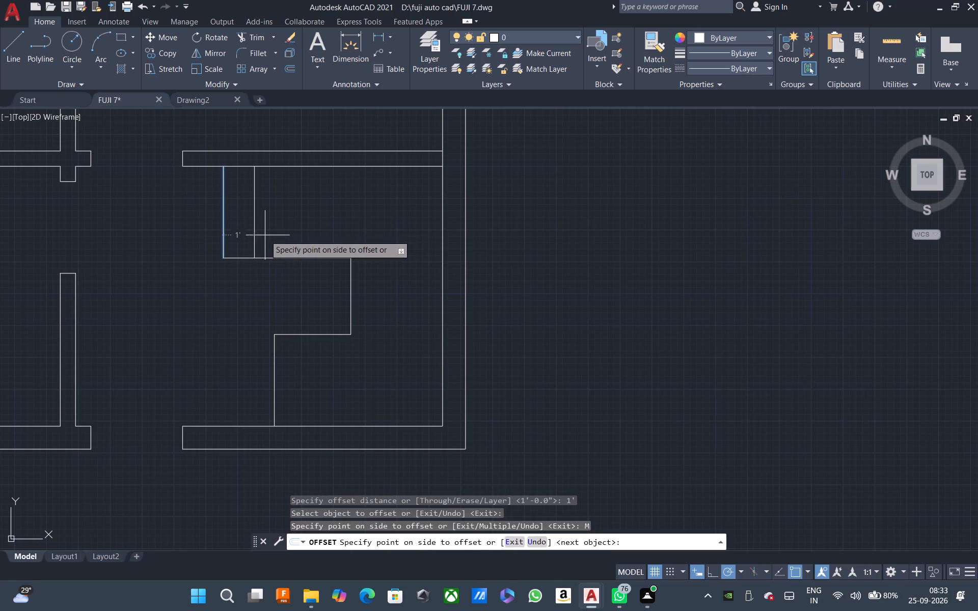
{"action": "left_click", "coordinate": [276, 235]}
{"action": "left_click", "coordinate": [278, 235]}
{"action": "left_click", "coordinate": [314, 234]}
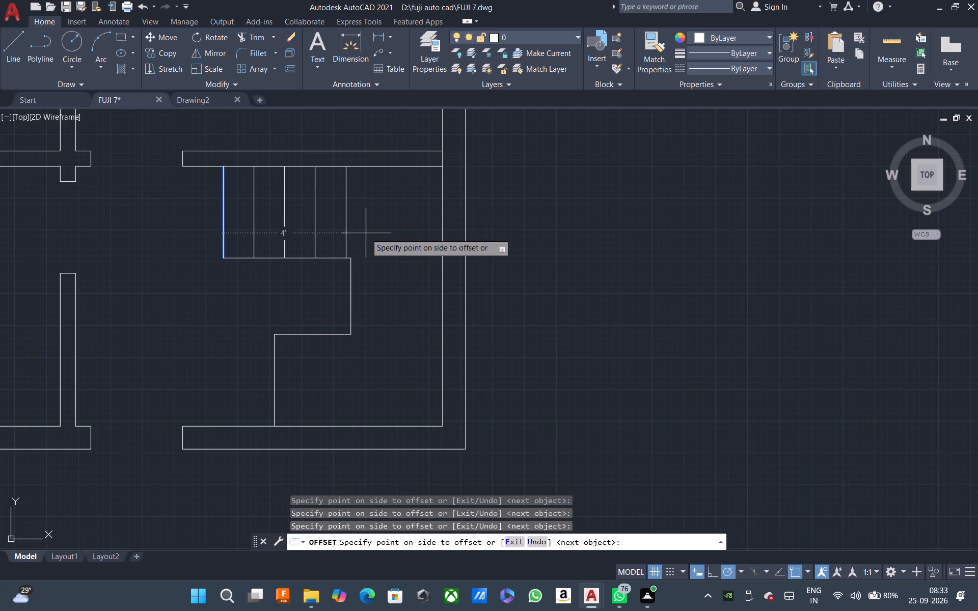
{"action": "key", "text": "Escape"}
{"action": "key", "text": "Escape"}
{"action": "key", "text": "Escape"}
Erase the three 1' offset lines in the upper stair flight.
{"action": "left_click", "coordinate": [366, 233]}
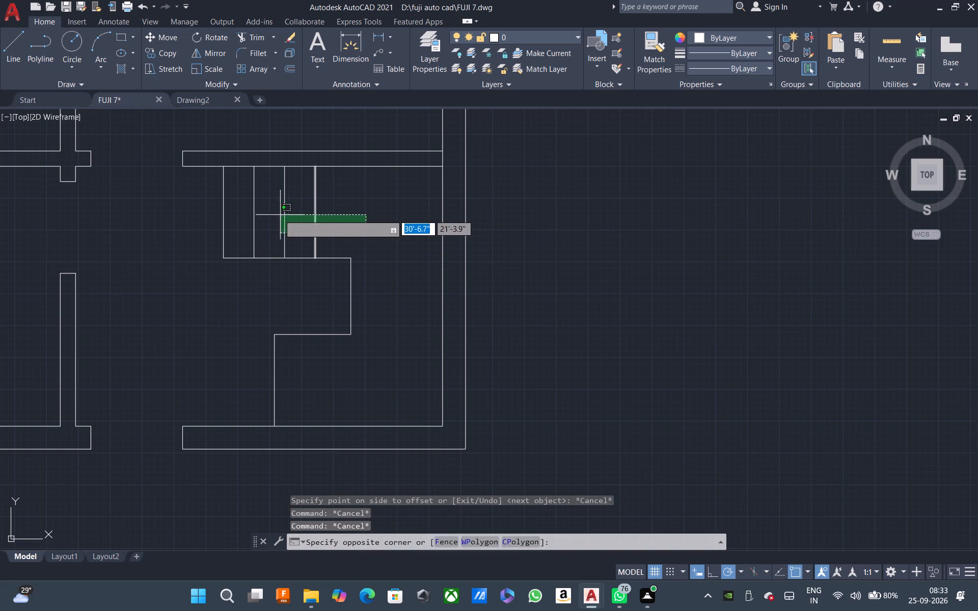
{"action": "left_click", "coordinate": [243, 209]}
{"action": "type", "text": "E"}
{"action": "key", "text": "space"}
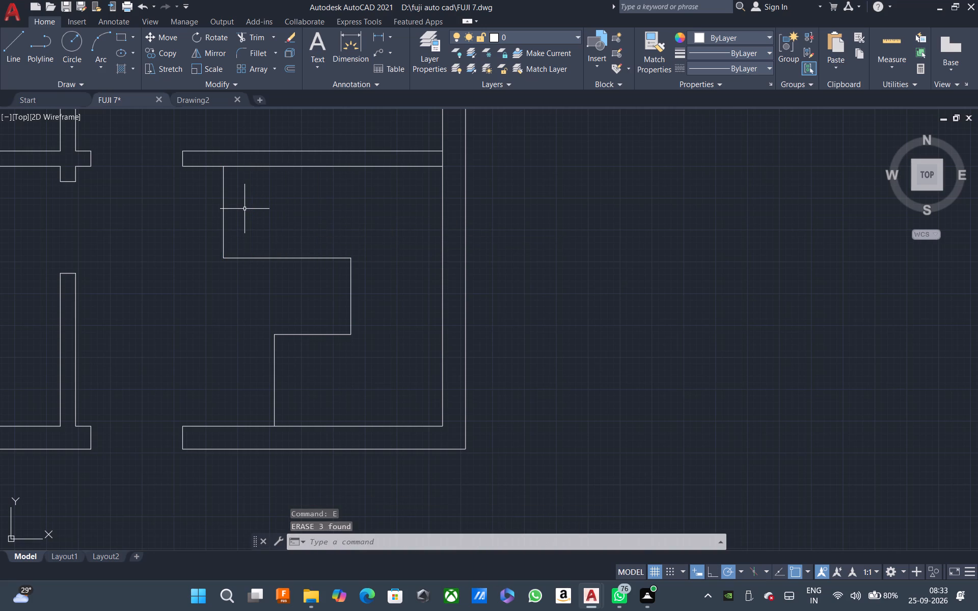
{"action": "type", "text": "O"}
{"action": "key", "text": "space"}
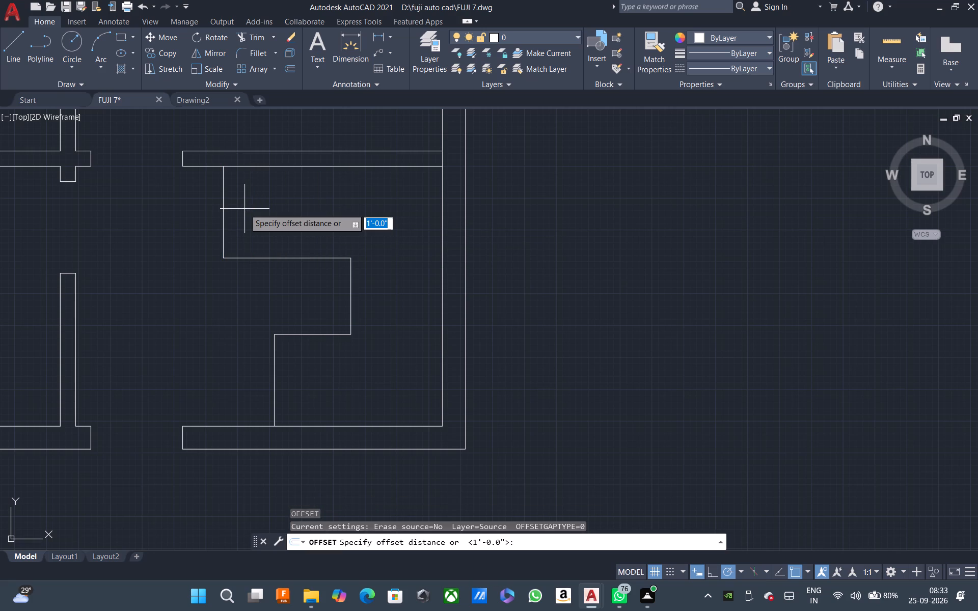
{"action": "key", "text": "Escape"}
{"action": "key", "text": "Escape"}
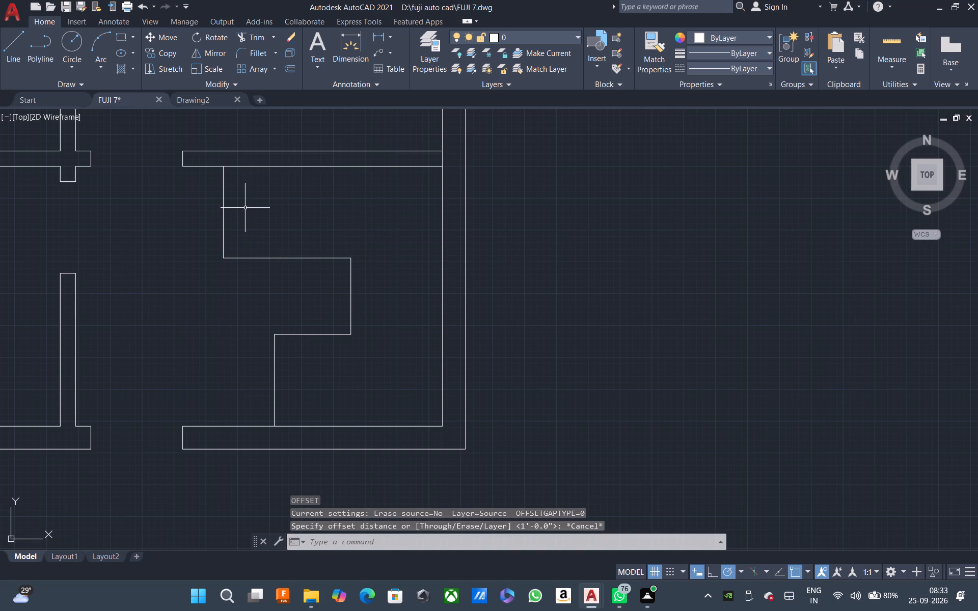
Copy the upper vertical stair line as a 6-item array fitted along the upper horizontal line to its right end.
{"action": "key", "text": "c"}
{"action": "type", "text": "P"}
{"action": "key", "text": "space"}
{"action": "left_click", "coordinate": [230, 237]}
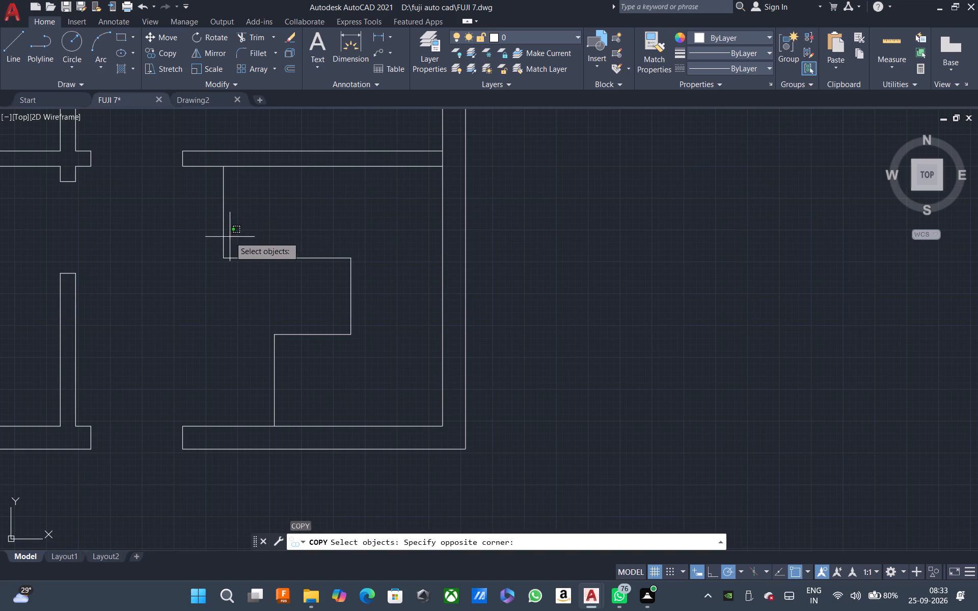
{"action": "left_click", "coordinate": [210, 223]}
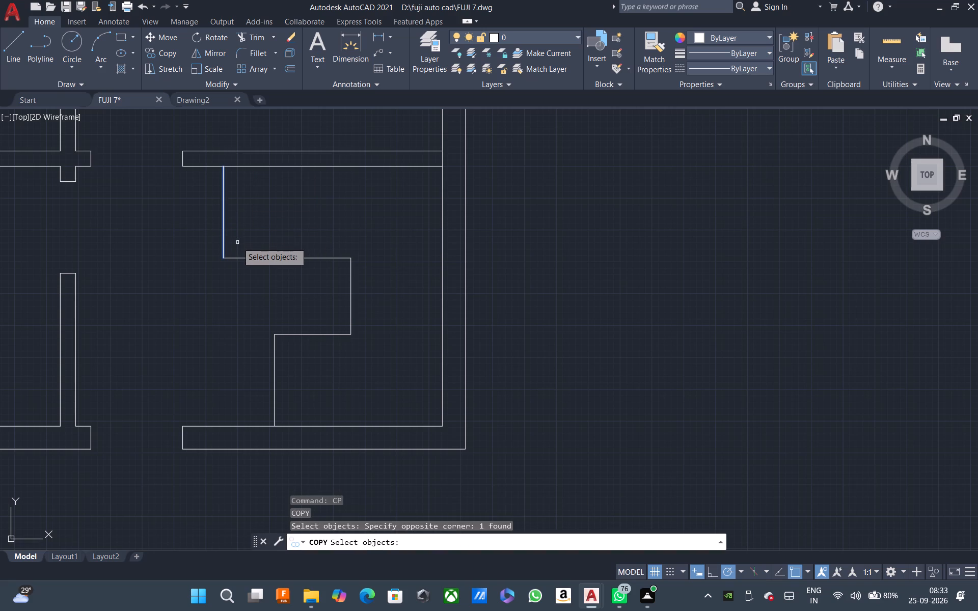
{"action": "key", "text": "space"}
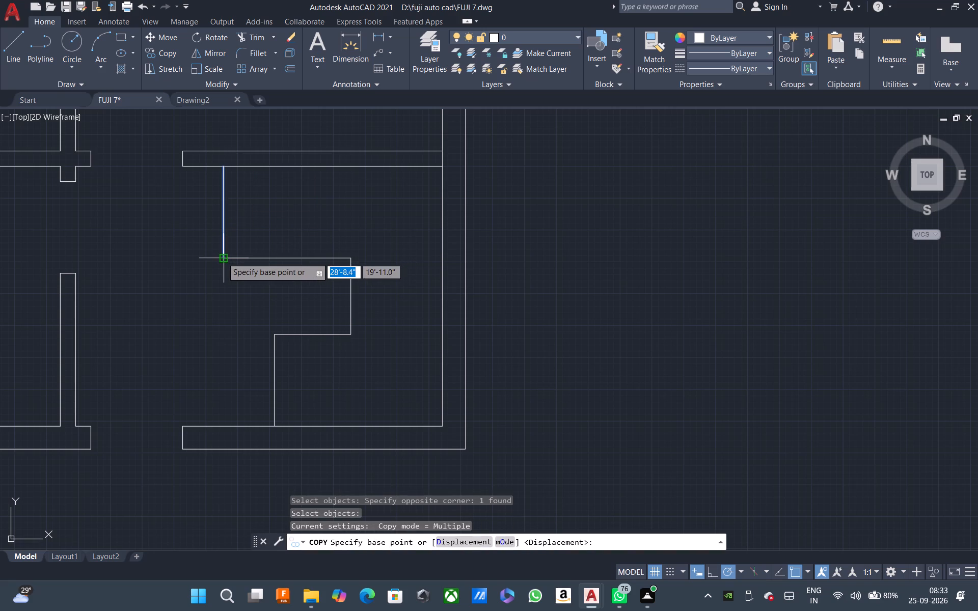
{"action": "left_click", "coordinate": [222, 258]}
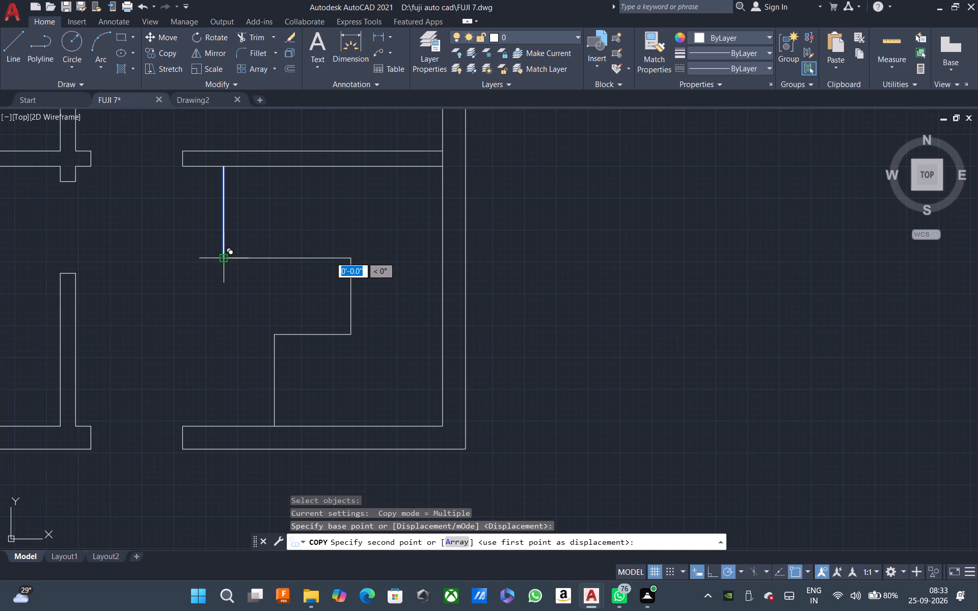
{"action": "type", "text": "A"}
{"action": "key", "text": "space"}
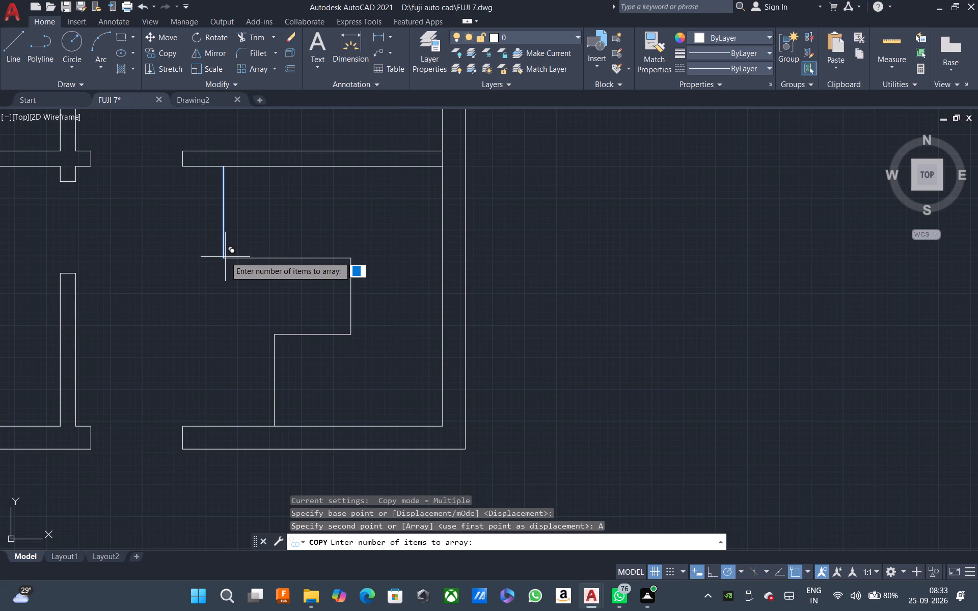
{"action": "type", "text": "6"}
{"action": "key", "text": "space"}
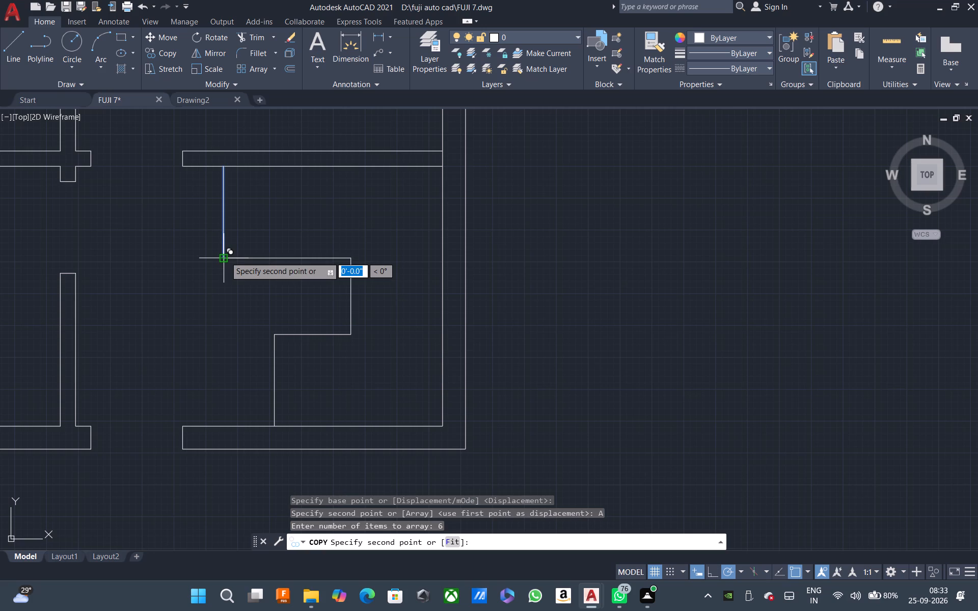
{"action": "type", "text": "F"}
{"action": "key", "text": "space"}
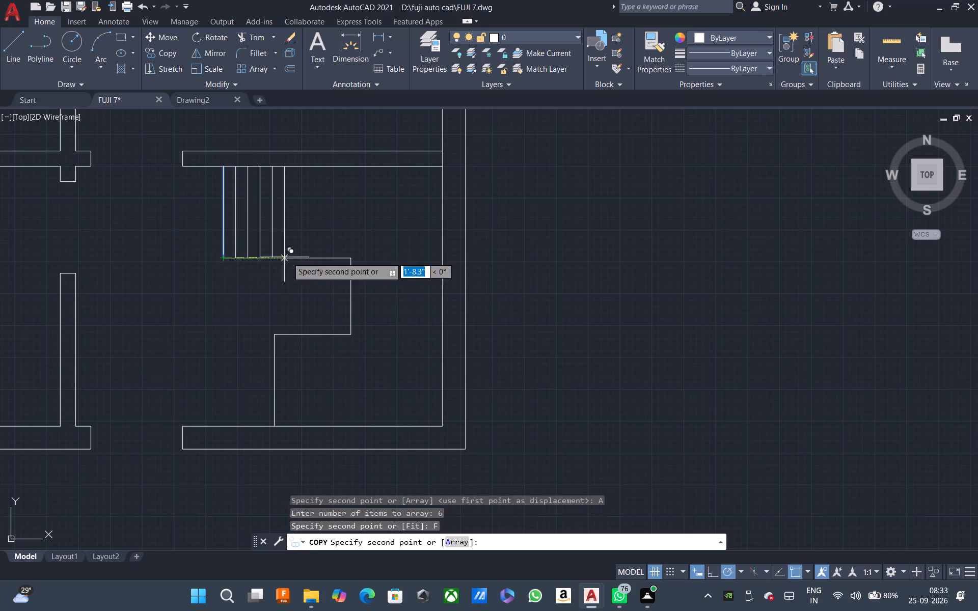
{"action": "left_click", "coordinate": [348, 260]}
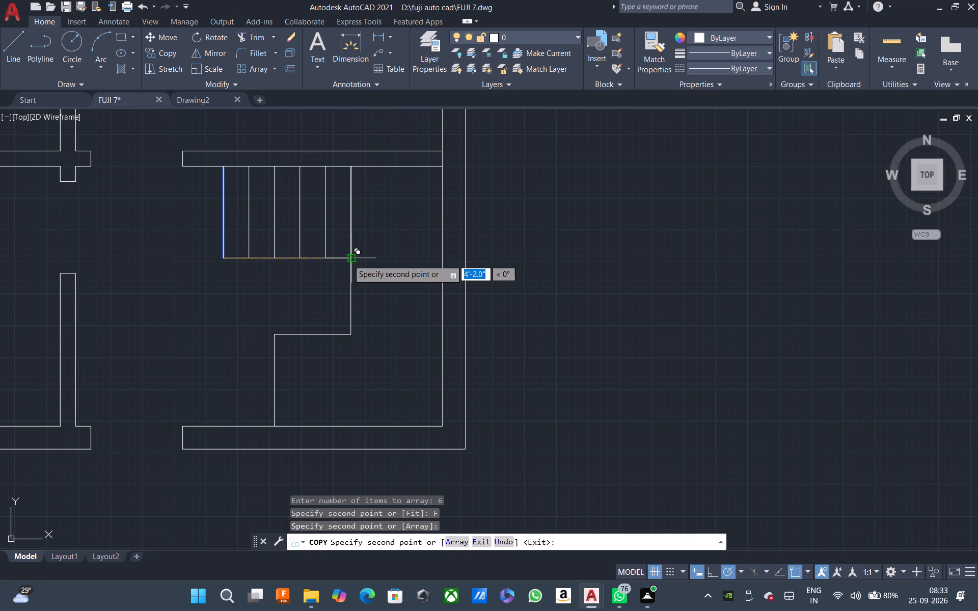
{"action": "key", "text": "Escape"}
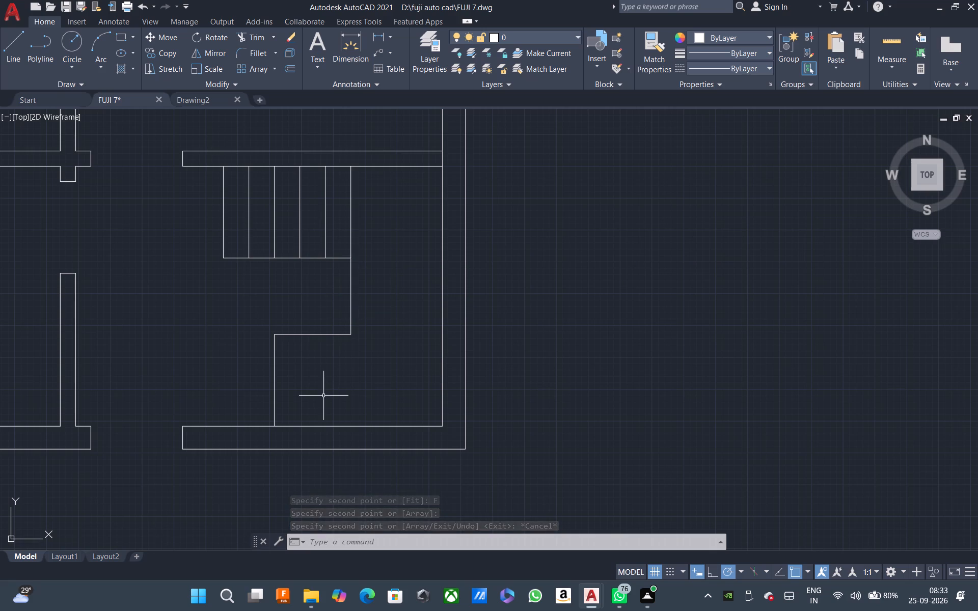
Measure the spacing between the arrayed tread lines in the upper stair flight.
{"action": "left_click", "coordinate": [884, 49]}
{"action": "scroll", "coordinate": [335, 210], "scroll_direction": "up", "scroll_amount": 2}
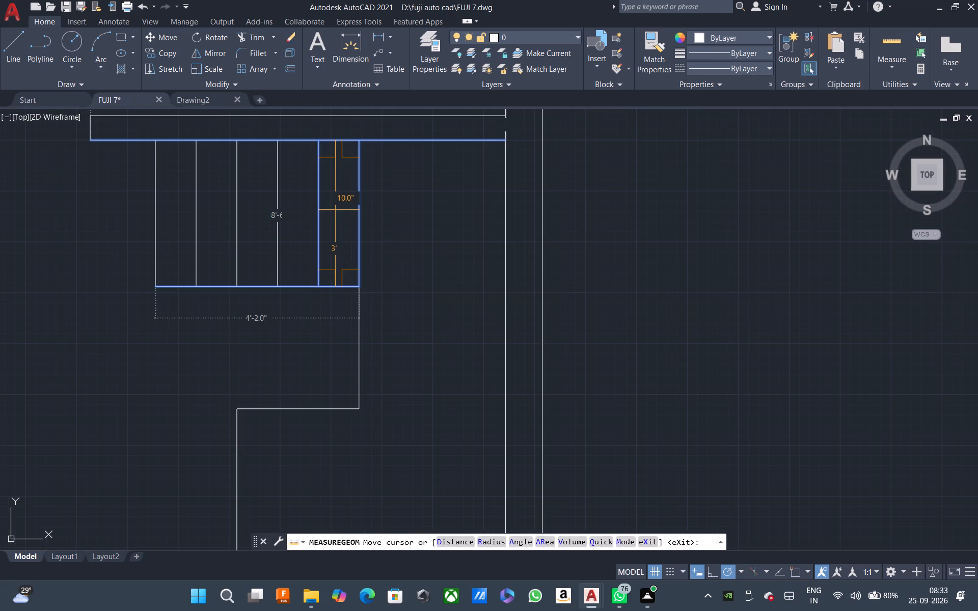
{"action": "scroll", "coordinate": [336, 210], "scroll_direction": "down", "scroll_amount": 1}
{"action": "scroll", "coordinate": [336, 210], "scroll_direction": "up", "scroll_amount": 2}
{"action": "middle_click_drag", "start_coordinate": [337, 210], "coordinate": [311, 293]}
{"action": "key", "text": "Escape"}
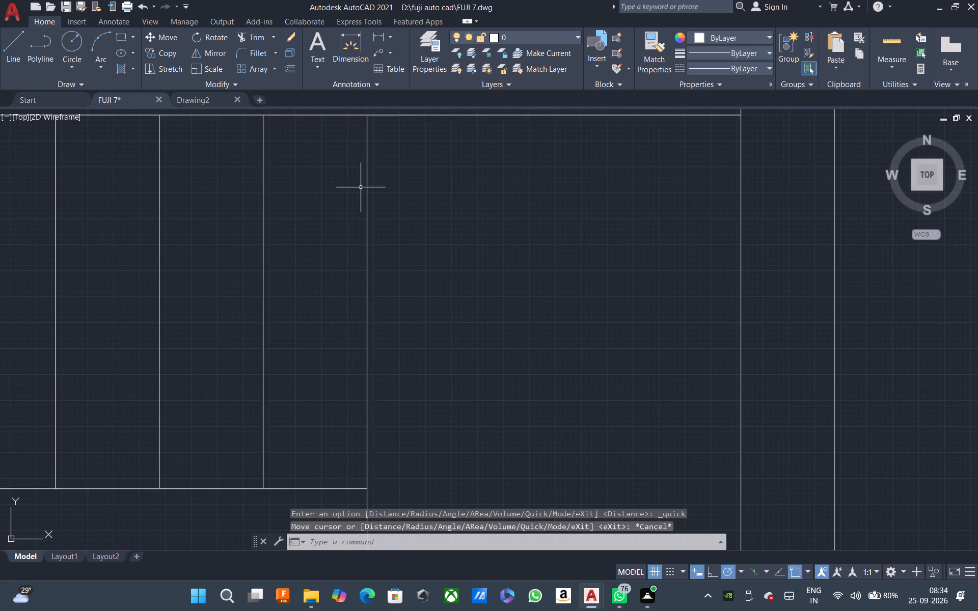
Offset the left vertical line of the lower stair flight 10" to the right three times in succession to form treads.
{"action": "scroll", "coordinate": [361, 187], "scroll_direction": "down", "scroll_amount": 4}
{"action": "type", "text": "O"}
{"action": "key", "text": "space"}
{"action": "key", "text": "1"}
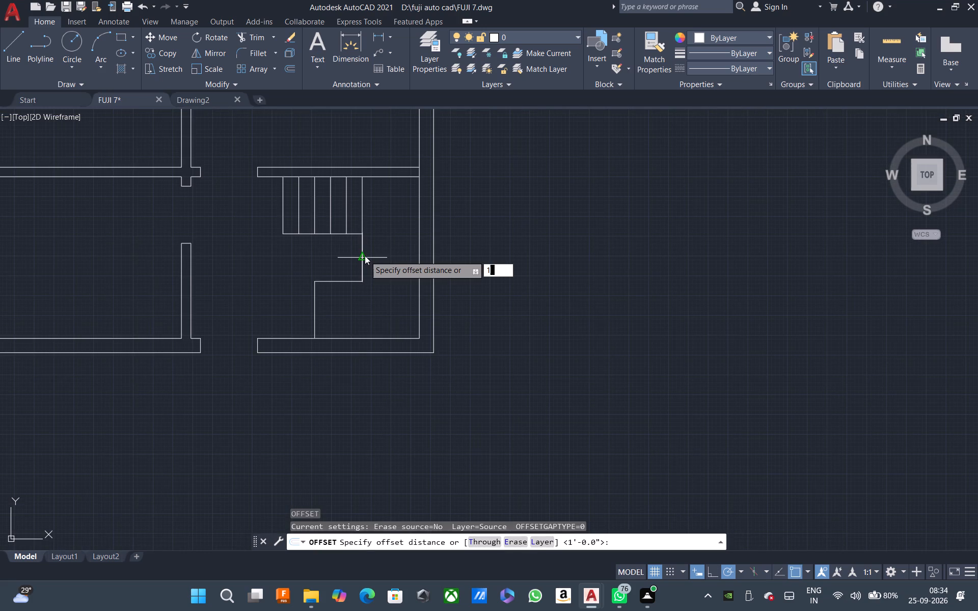
{"action": "type", "text": "0"}
{"action": "key", "text": "space"}
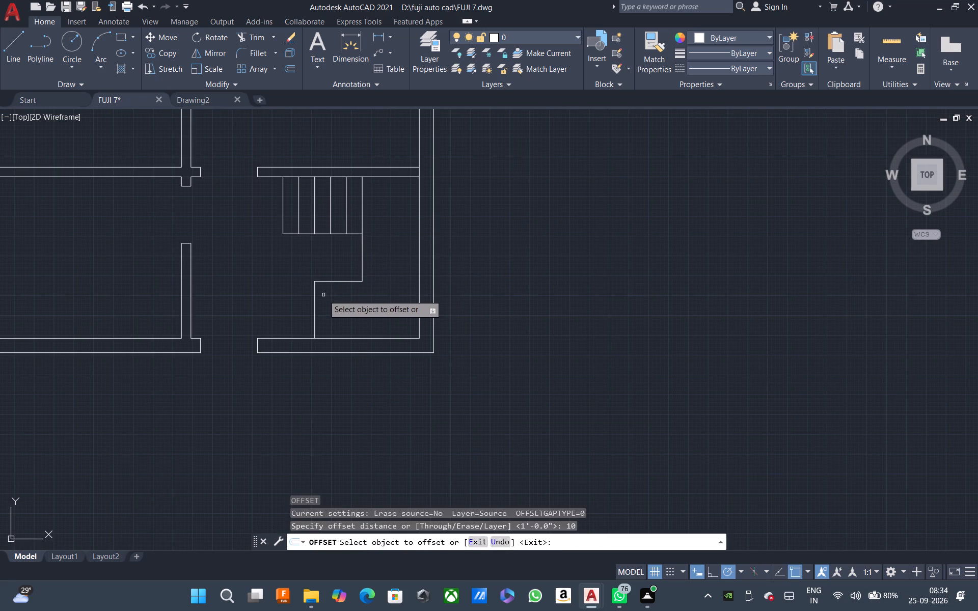
{"action": "left_click", "coordinate": [315, 298]}
{"action": "left_click", "coordinate": [346, 301]}
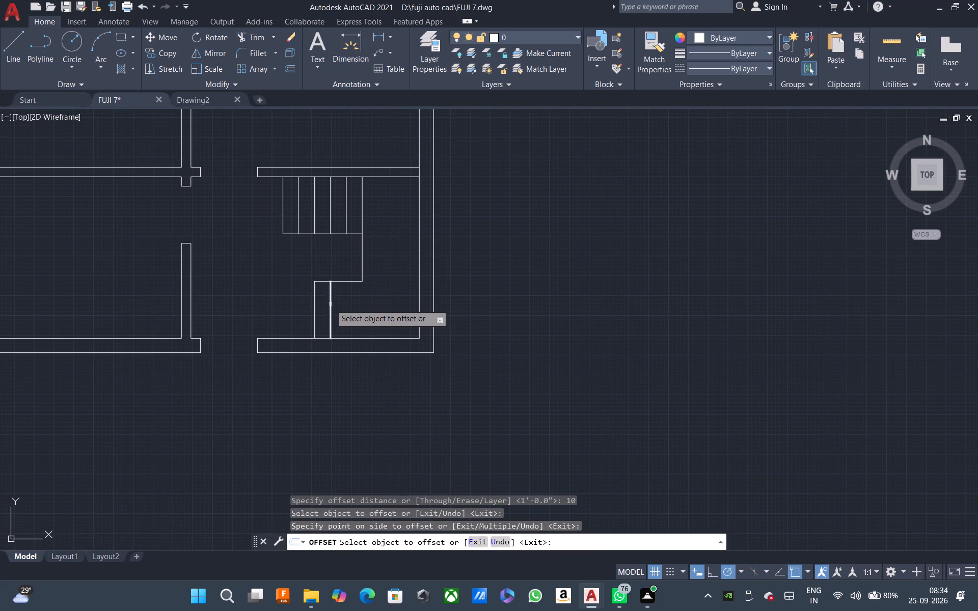
{"action": "left_click", "coordinate": [331, 304]}
{"action": "left_click", "coordinate": [345, 305]}
{"action": "left_click", "coordinate": [346, 305]}
{"action": "left_click", "coordinate": [367, 304]}
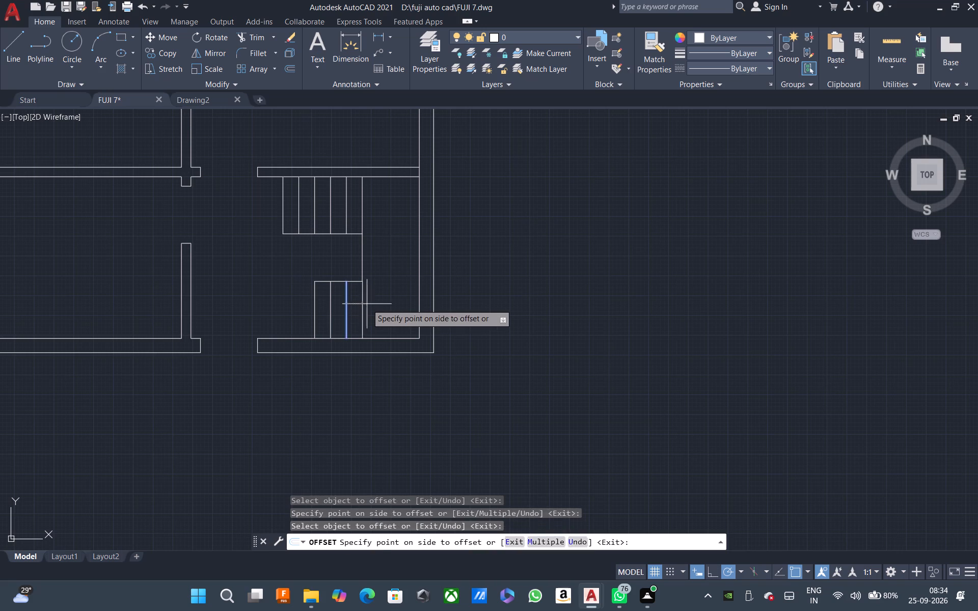
{"action": "key", "text": "Escape"}
{"action": "key", "text": "Escape"}
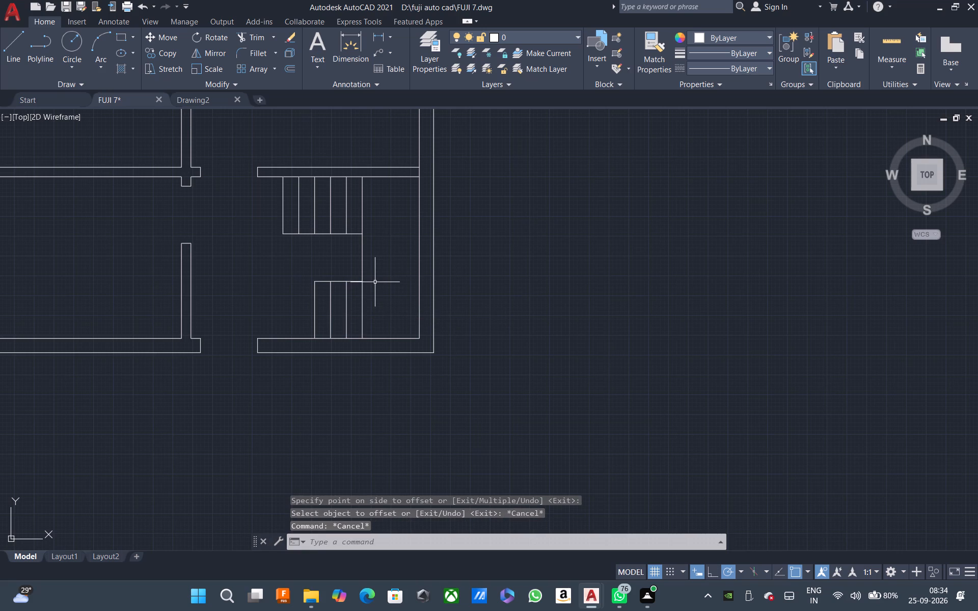
Draw a horizontal line from the lower flight's upper right corner to the inner face of the right outer wall.
{"action": "type", "text": "L"}
{"action": "key", "text": "space"}
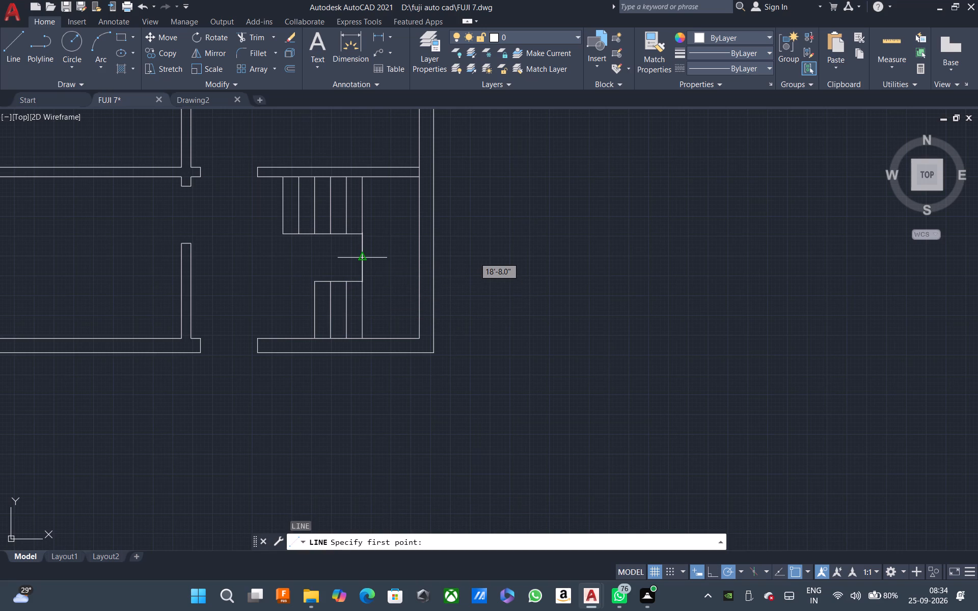
{"action": "scroll", "coordinate": [362, 257], "scroll_direction": "up", "scroll_amount": 2}
{"action": "left_click", "coordinate": [357, 316]}
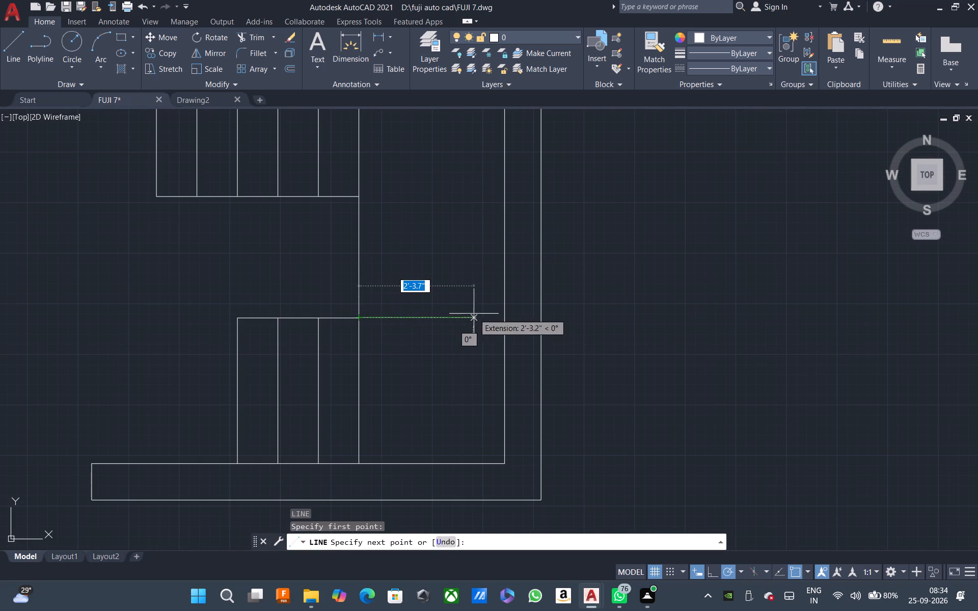
{"action": "left_click", "coordinate": [505, 322]}
{"action": "key", "text": "Escape"}
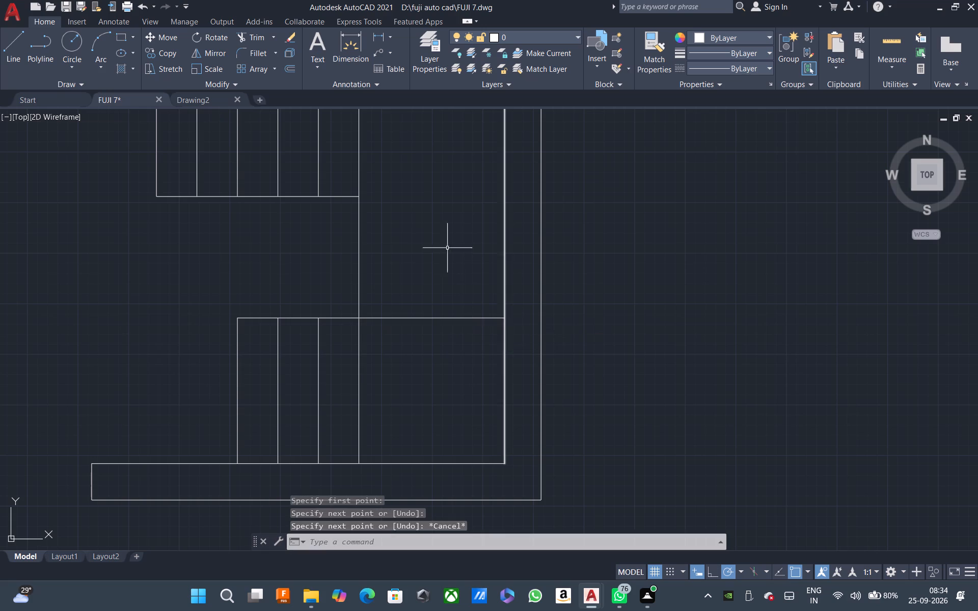
Offset the new horizontal line 10" upward three times to form the treads between the two stair flights.
{"action": "type", "text": "O"}
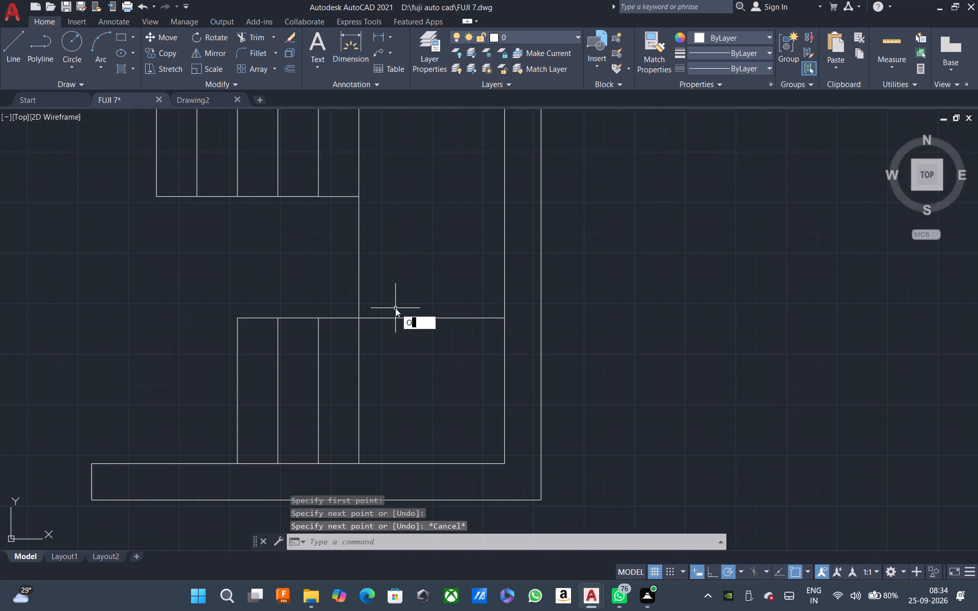
{"action": "key", "text": "space"}
{"action": "key", "text": "space"}
{"action": "left_click", "coordinate": [386, 318]}
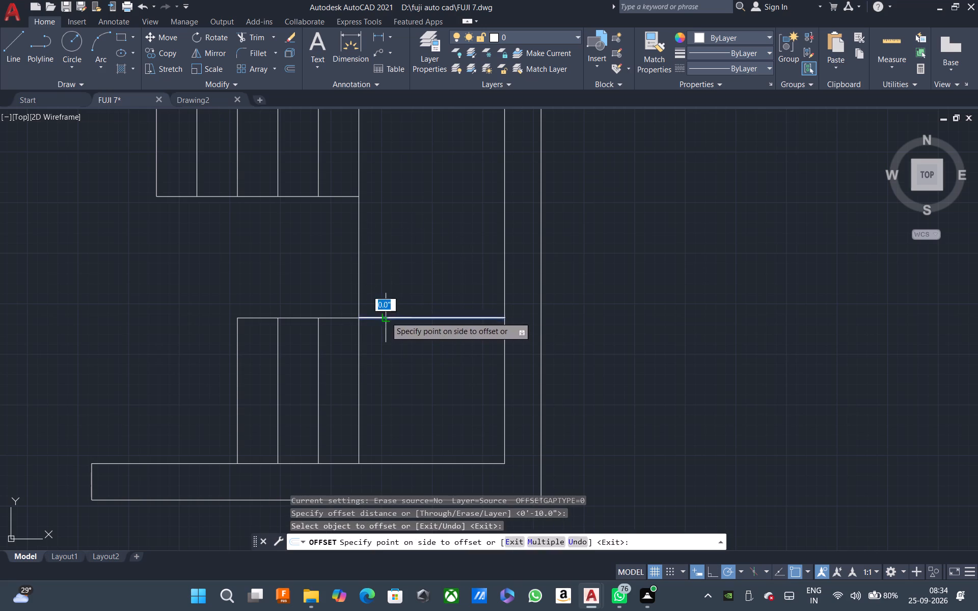
{"action": "left_click", "coordinate": [381, 285]}
{"action": "left_click", "coordinate": [382, 277]}
{"action": "left_click", "coordinate": [383, 234]}
{"action": "left_click", "coordinate": [383, 236]}
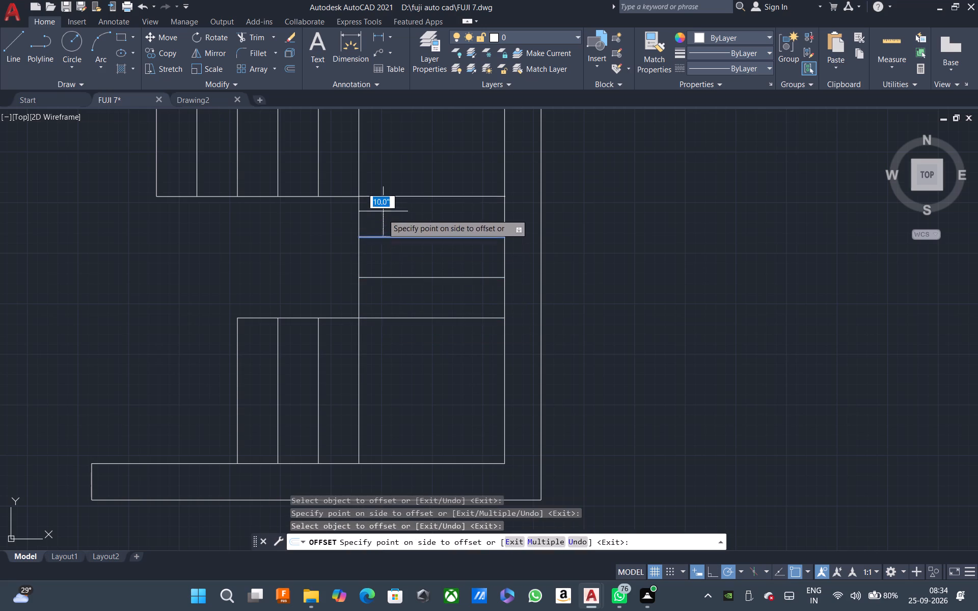
{"action": "left_click", "coordinate": [385, 205]}
{"action": "key", "text": "Escape"}
{"action": "key", "text": "Escape"}
Join the five lines of the staircase's inner outline, from upper flight to lower flight, into one polyline.
{"action": "scroll", "coordinate": [394, 250], "scroll_direction": "down", "scroll_amount": 1}
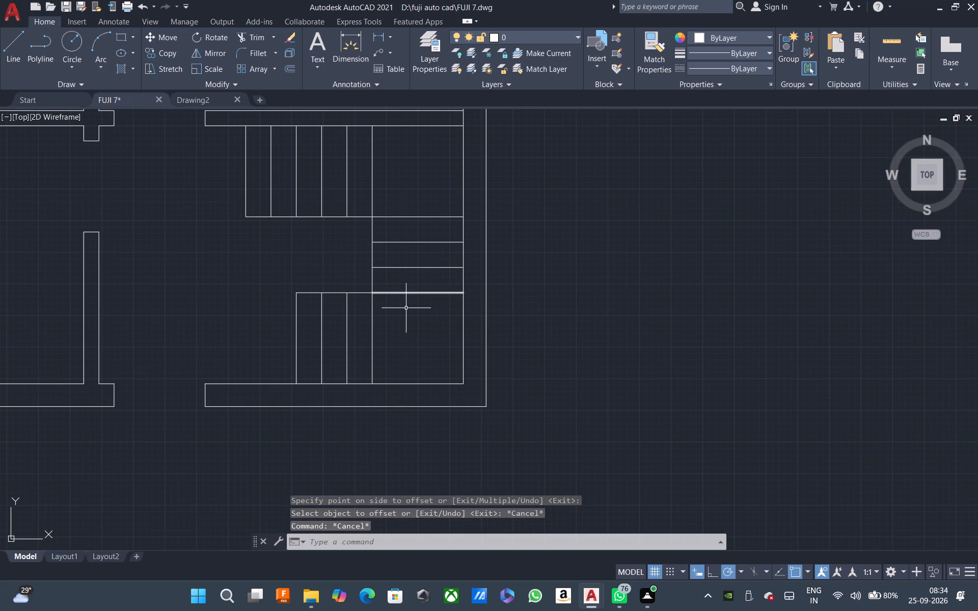
{"action": "left_click", "coordinate": [259, 217]}
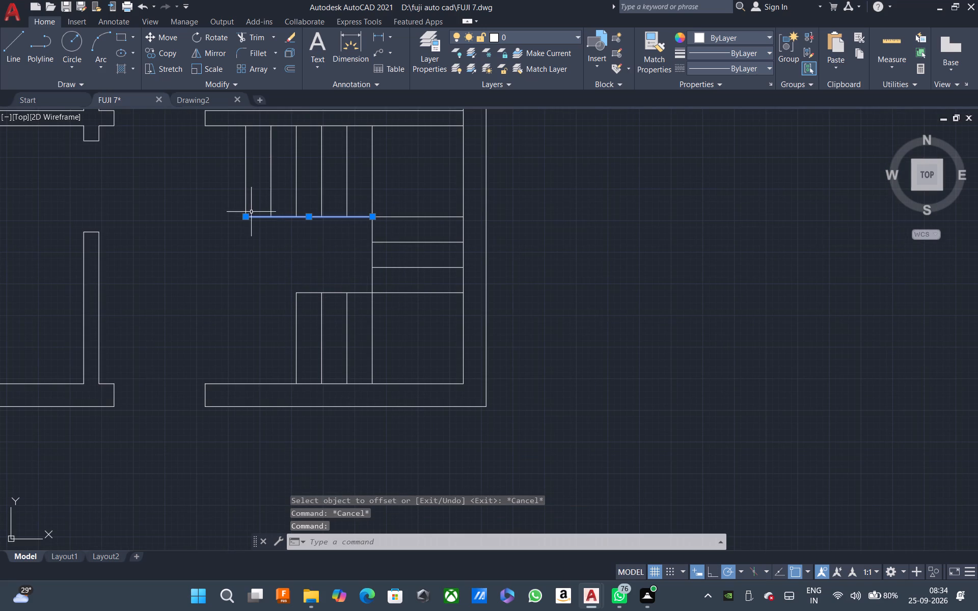
{"action": "left_click", "coordinate": [246, 207]}
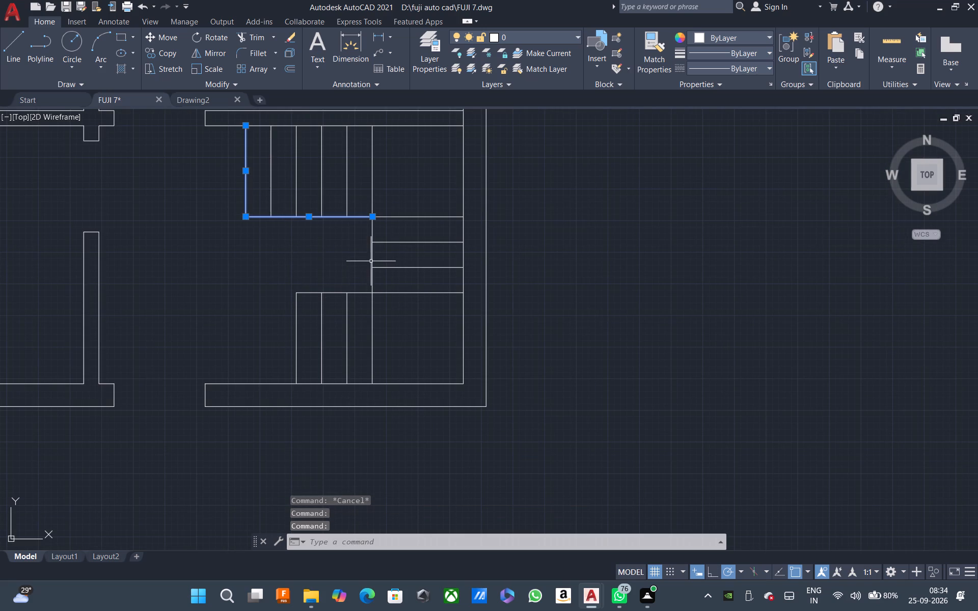
{"action": "left_click", "coordinate": [372, 262]}
{"action": "left_click", "coordinate": [342, 295]}
{"action": "left_click", "coordinate": [335, 292]}
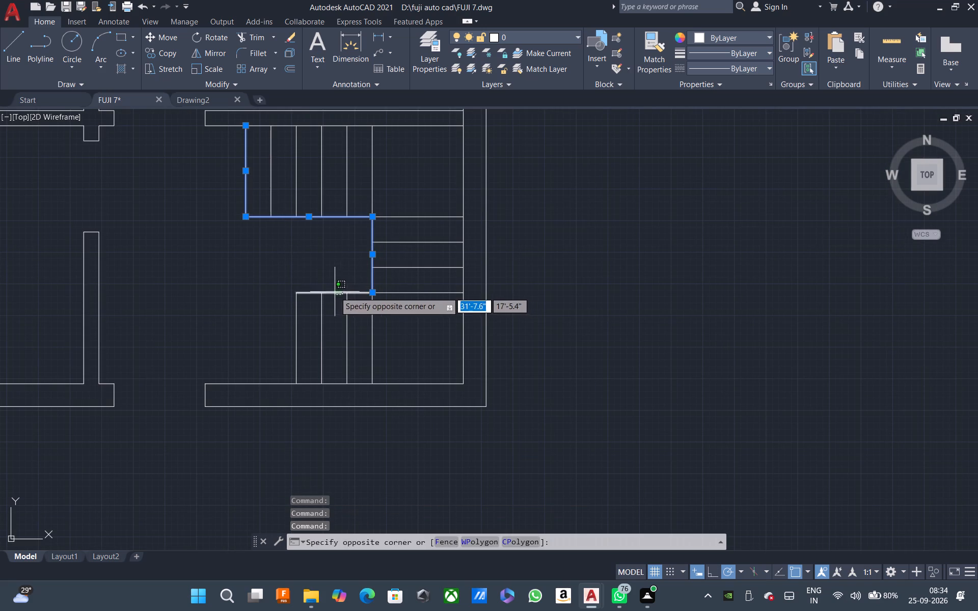
{"action": "left_click", "coordinate": [298, 307]}
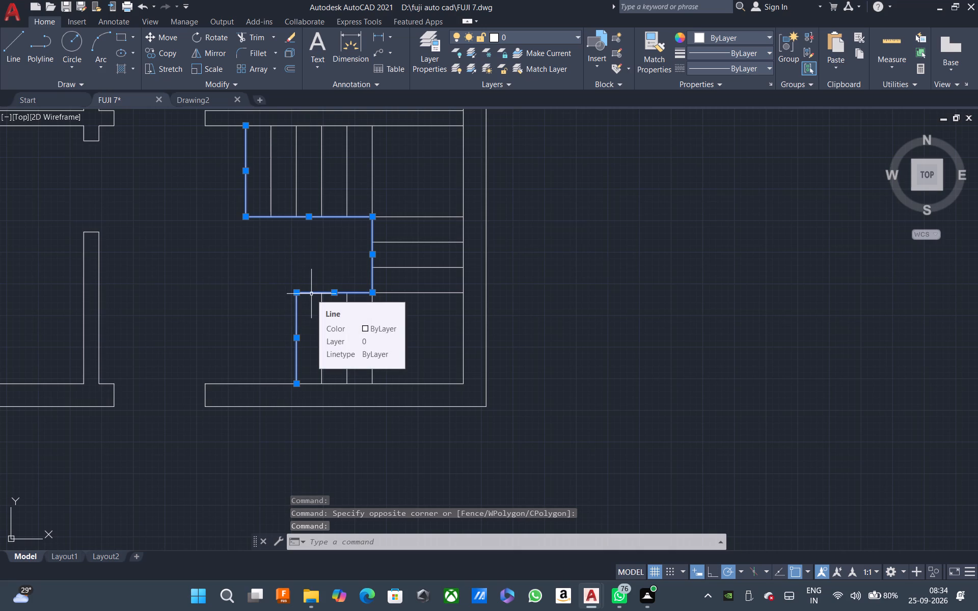
{"action": "type", "text": "J"}
{"action": "key", "text": "space"}
Isolate the staircase outline and all its tread lines from the rest of the floor plan.
{"action": "left_click", "coordinate": [406, 345]}
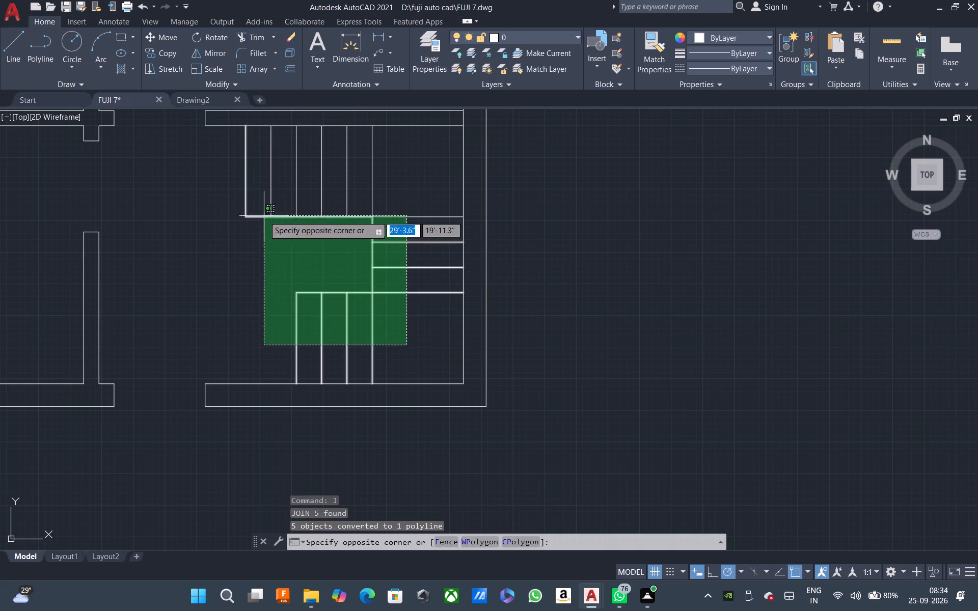
{"action": "left_click", "coordinate": [225, 196]}
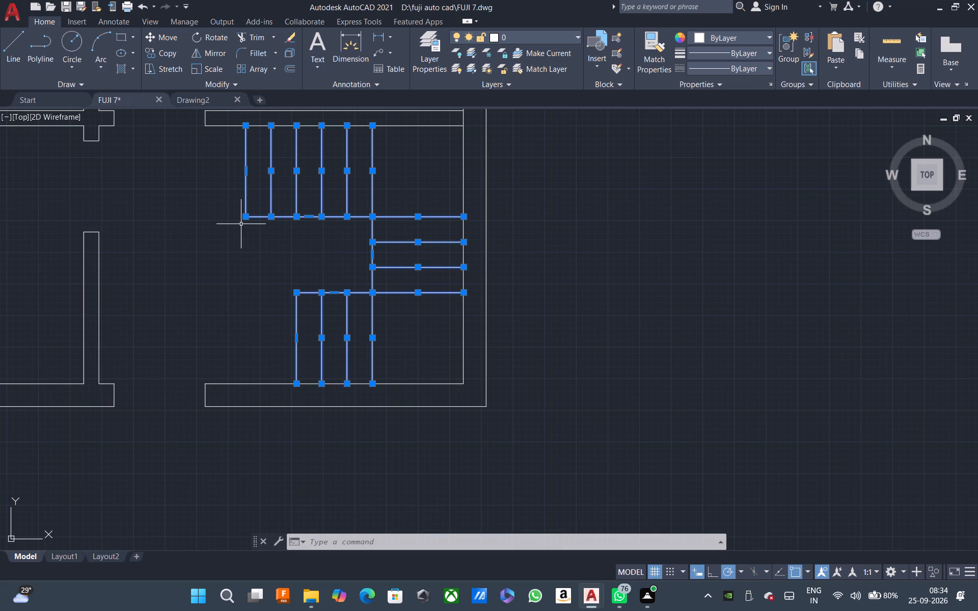
{"action": "key", "text": "i"}
{"action": "key", "text": "s"}
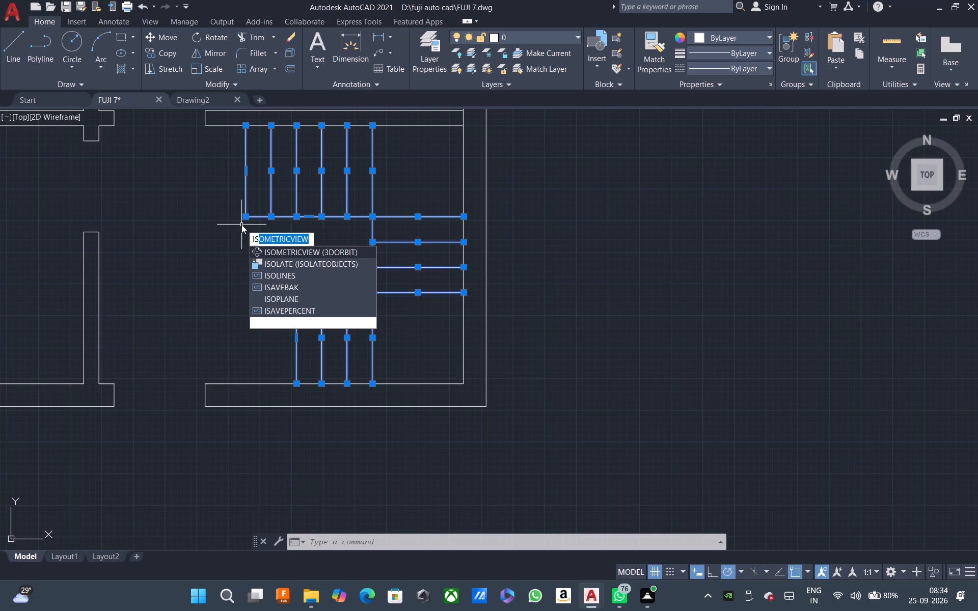
{"action": "left_click", "coordinate": [283, 266]}
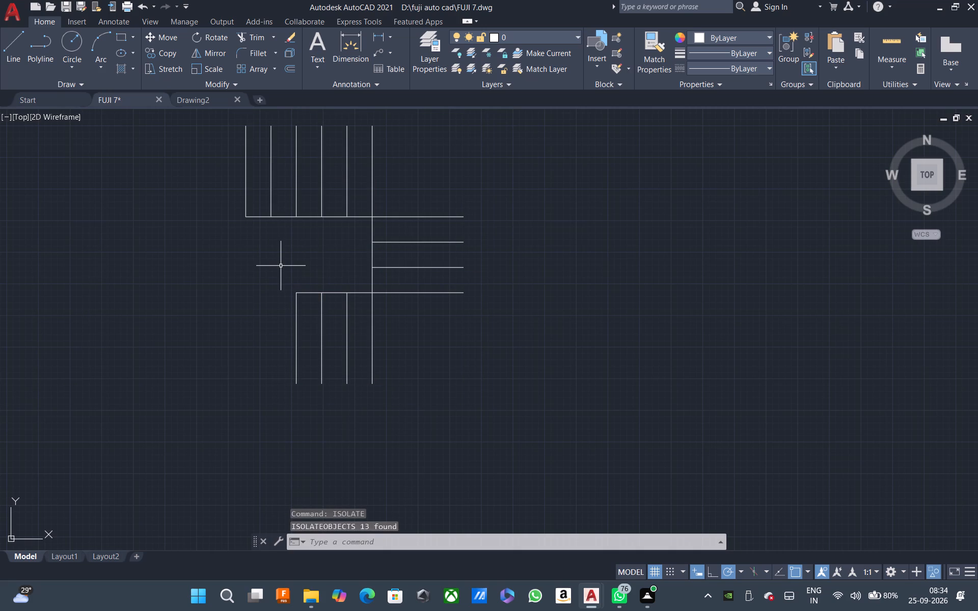
Close the staircase's outer boundary with lines 5'-6" along the bottom, 8'-6" up the right side and across the top to the upper flight's left end.
{"action": "middle_click_drag", "start_coordinate": [281, 266], "coordinate": [282, 281]}
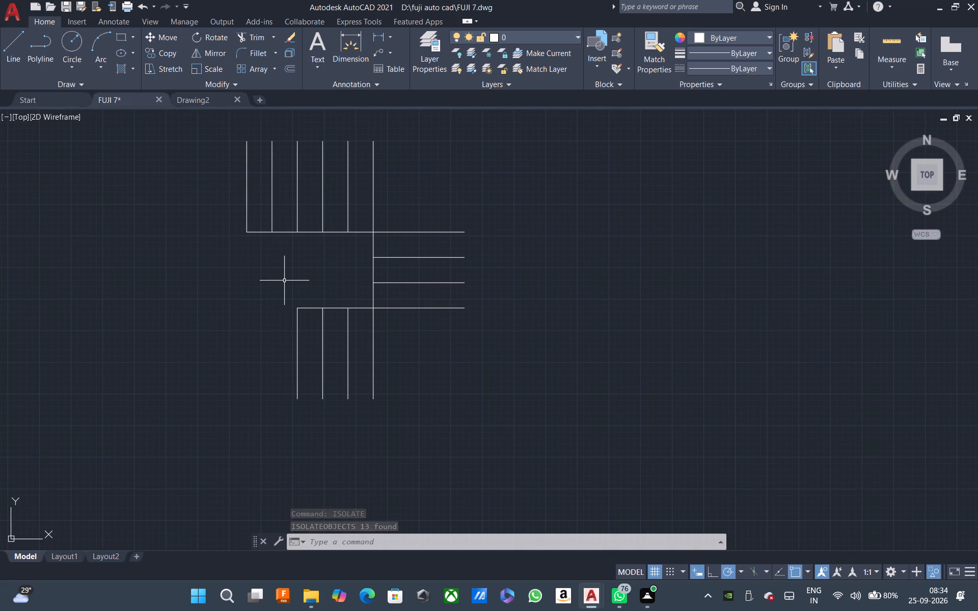
{"action": "type", "text": "L"}
{"action": "key", "text": "space"}
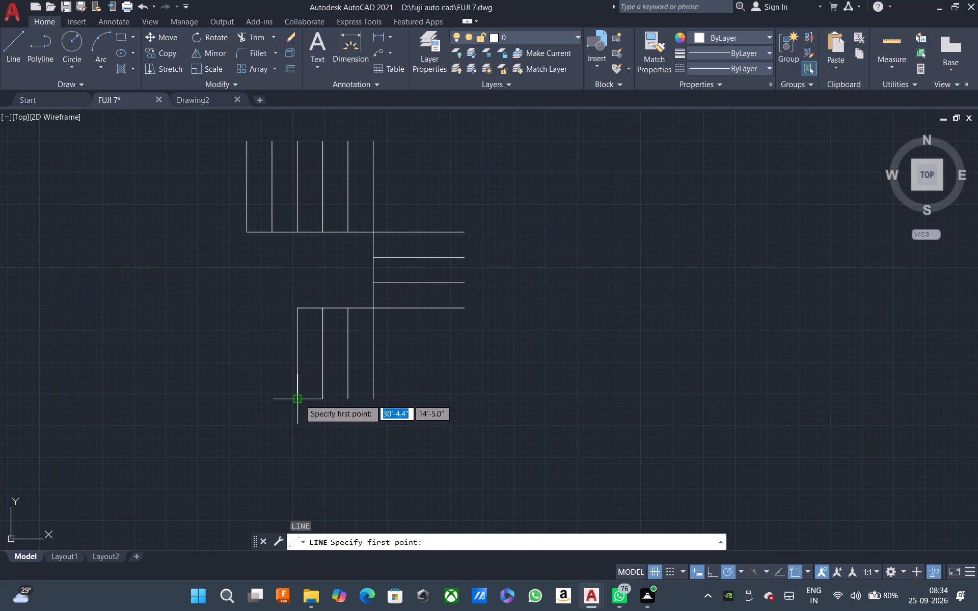
{"action": "left_click", "coordinate": [300, 399]}
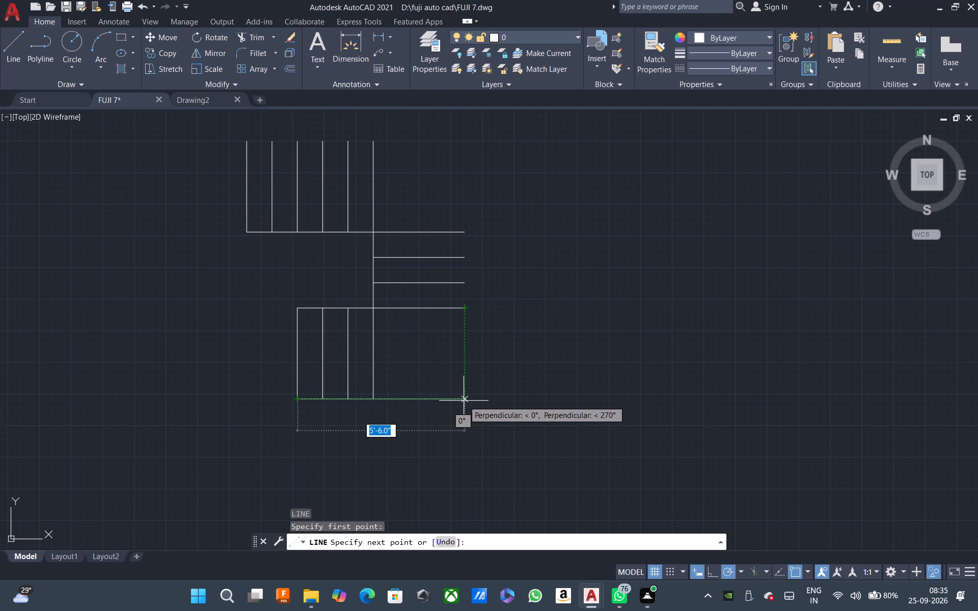
{"action": "left_click", "coordinate": [465, 398]}
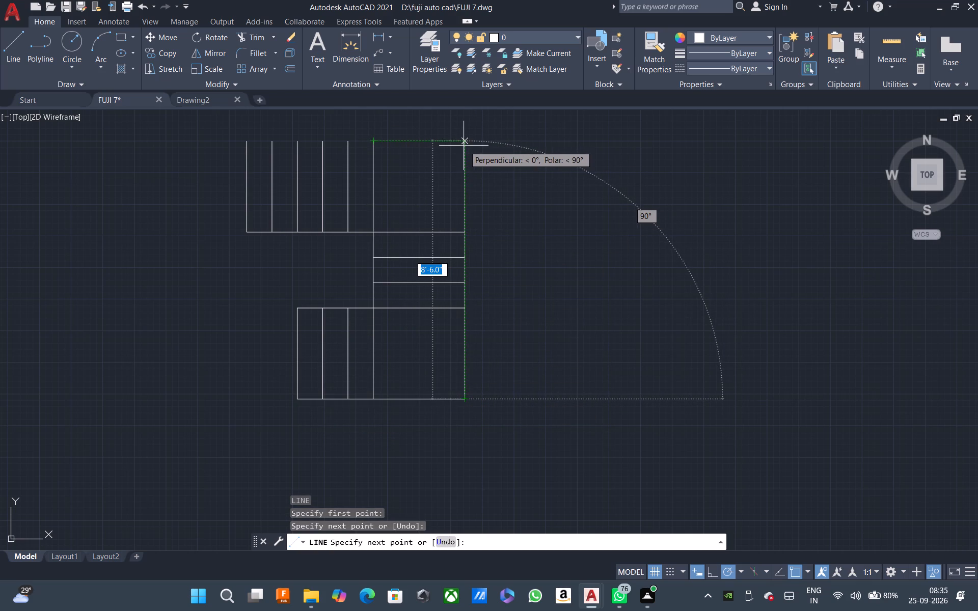
{"action": "left_click", "coordinate": [466, 140]}
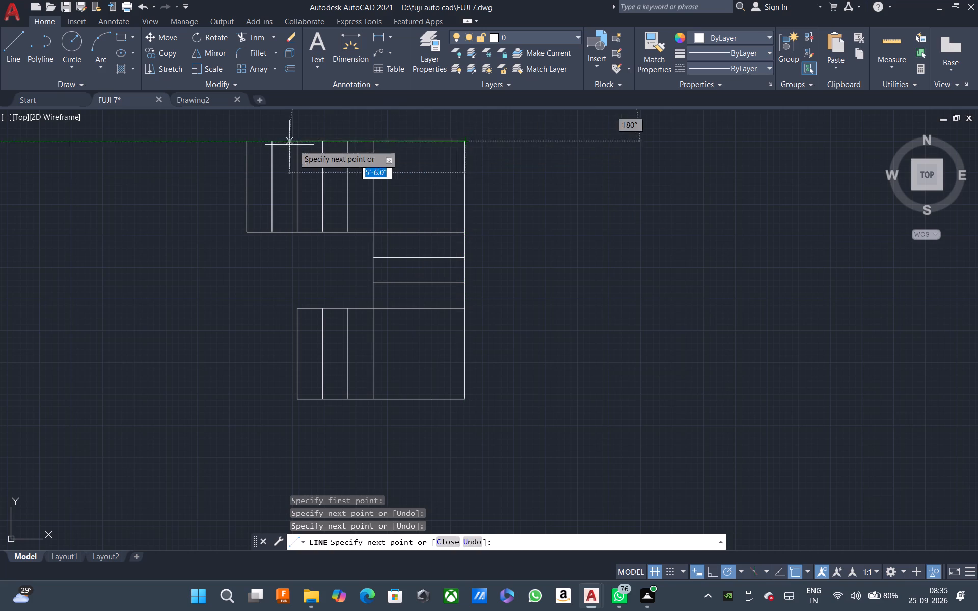
{"action": "left_click", "coordinate": [249, 145]}
{"action": "key", "text": "Escape"}
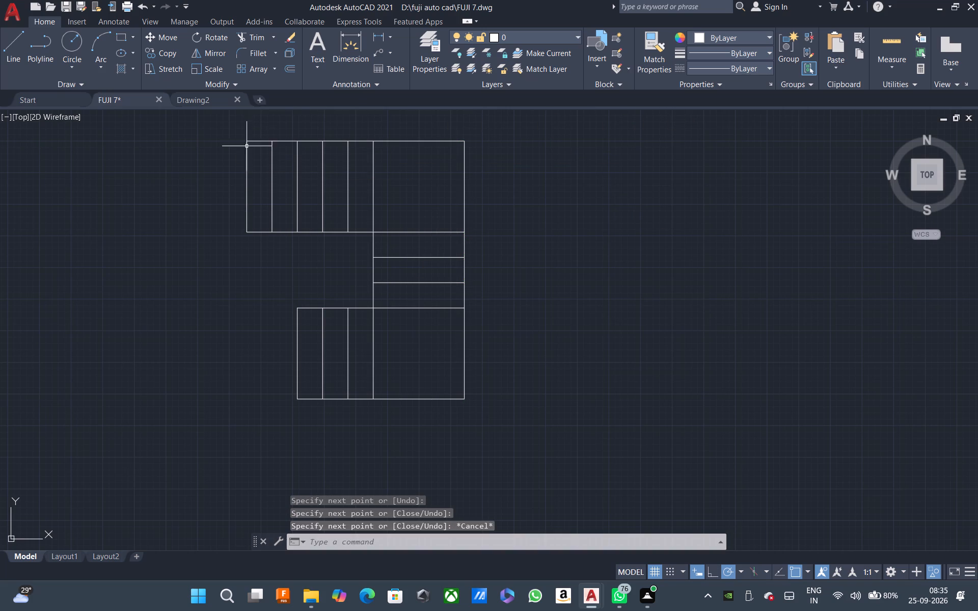
Group all the isolated staircase lines into a single unnamed group.
{"action": "left_click", "coordinate": [181, 120]}
{"action": "left_click", "coordinate": [489, 418]}
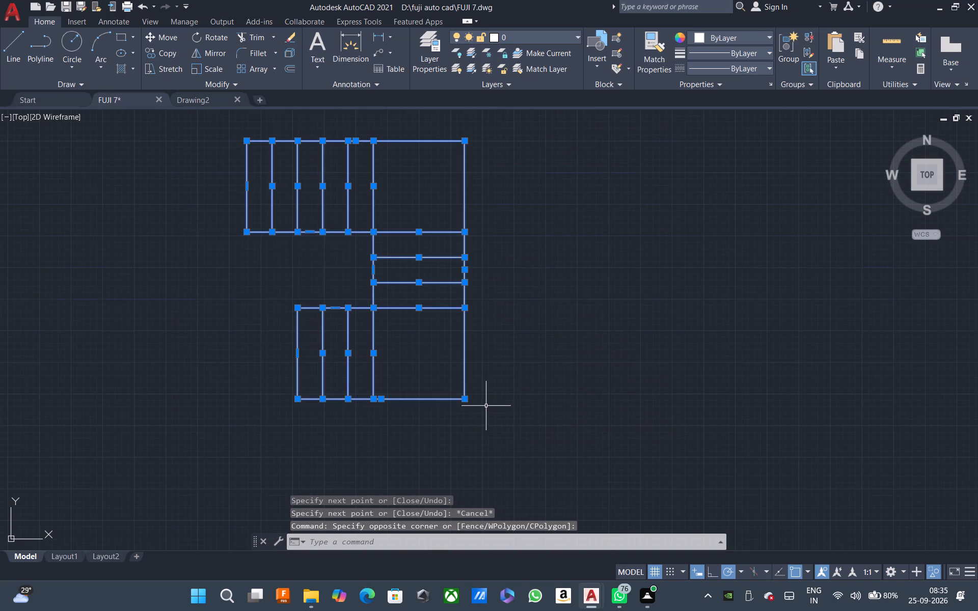
{"action": "type", "text": "G"}
{"action": "key", "text": "space"}
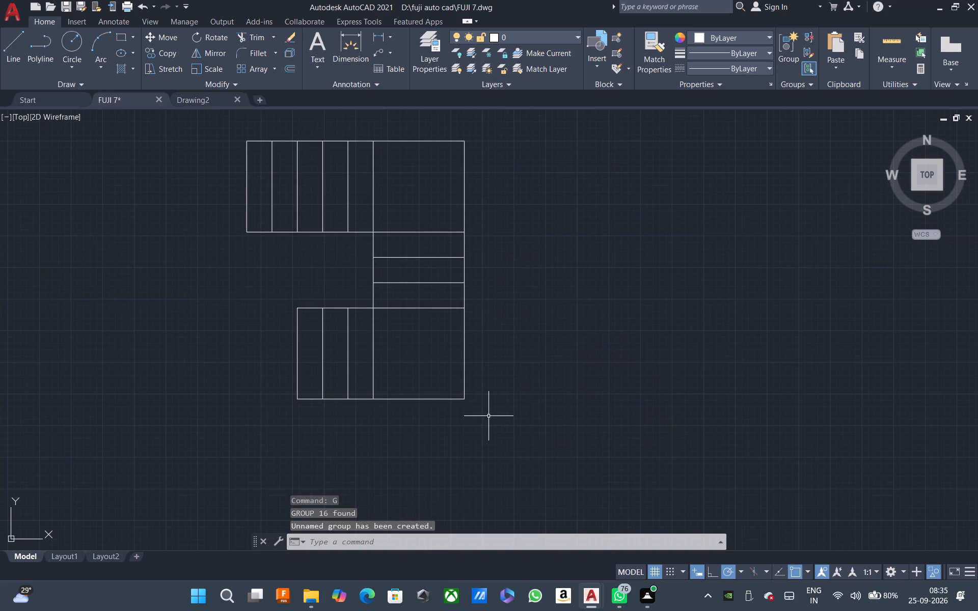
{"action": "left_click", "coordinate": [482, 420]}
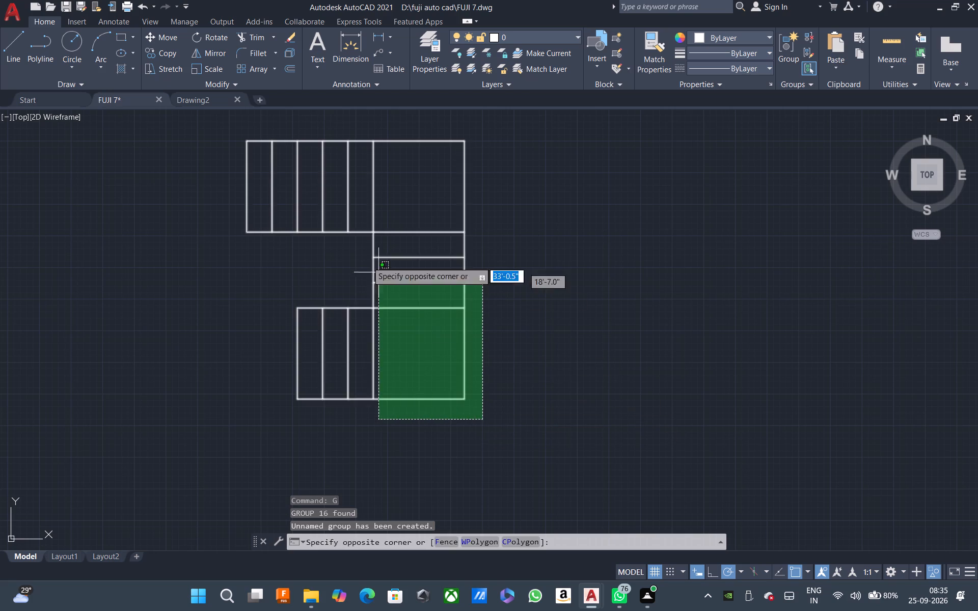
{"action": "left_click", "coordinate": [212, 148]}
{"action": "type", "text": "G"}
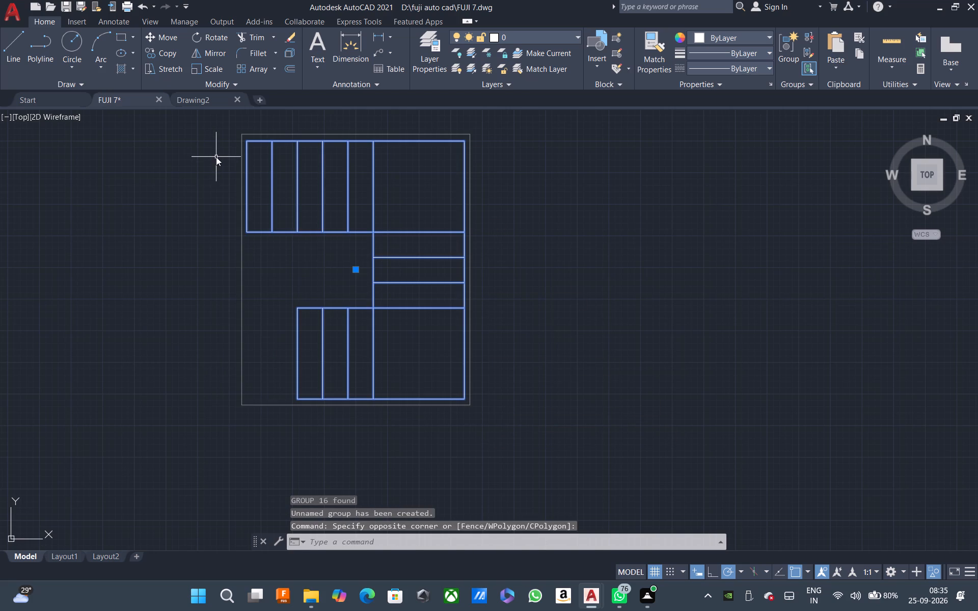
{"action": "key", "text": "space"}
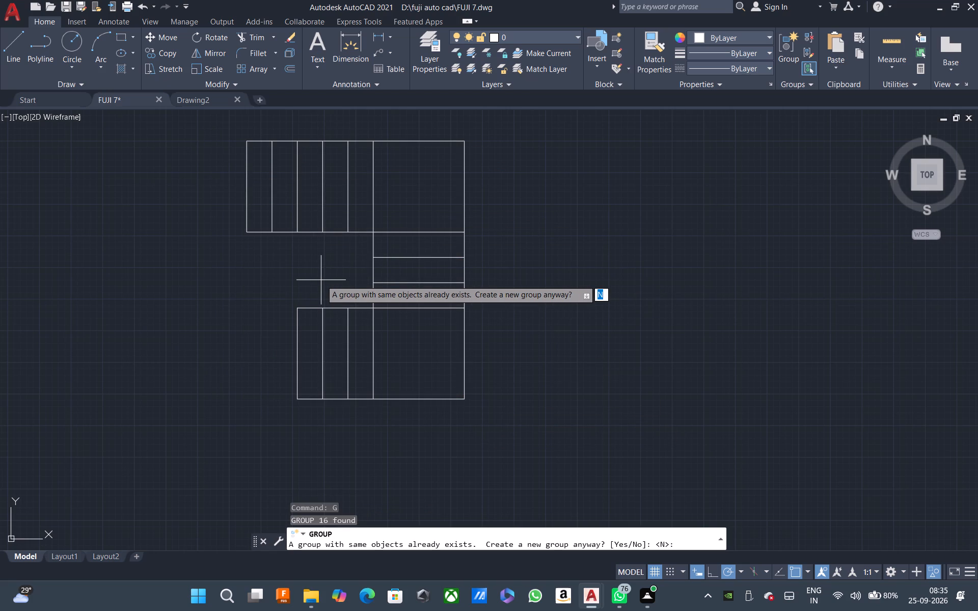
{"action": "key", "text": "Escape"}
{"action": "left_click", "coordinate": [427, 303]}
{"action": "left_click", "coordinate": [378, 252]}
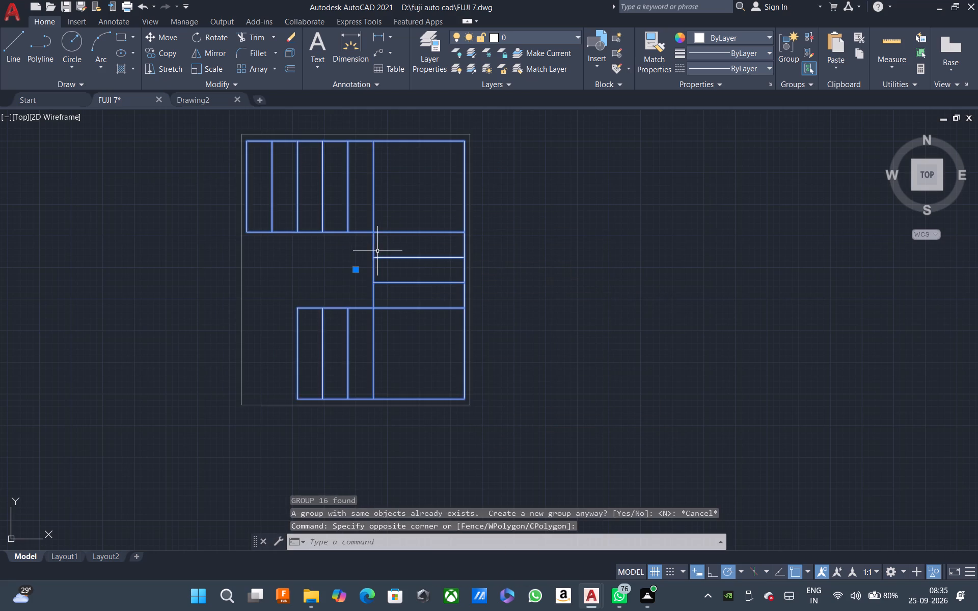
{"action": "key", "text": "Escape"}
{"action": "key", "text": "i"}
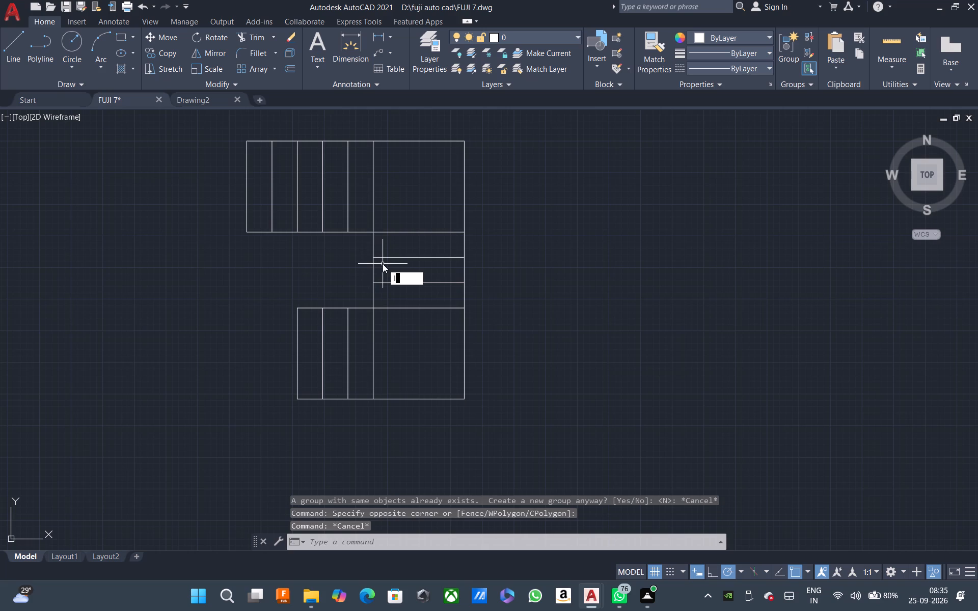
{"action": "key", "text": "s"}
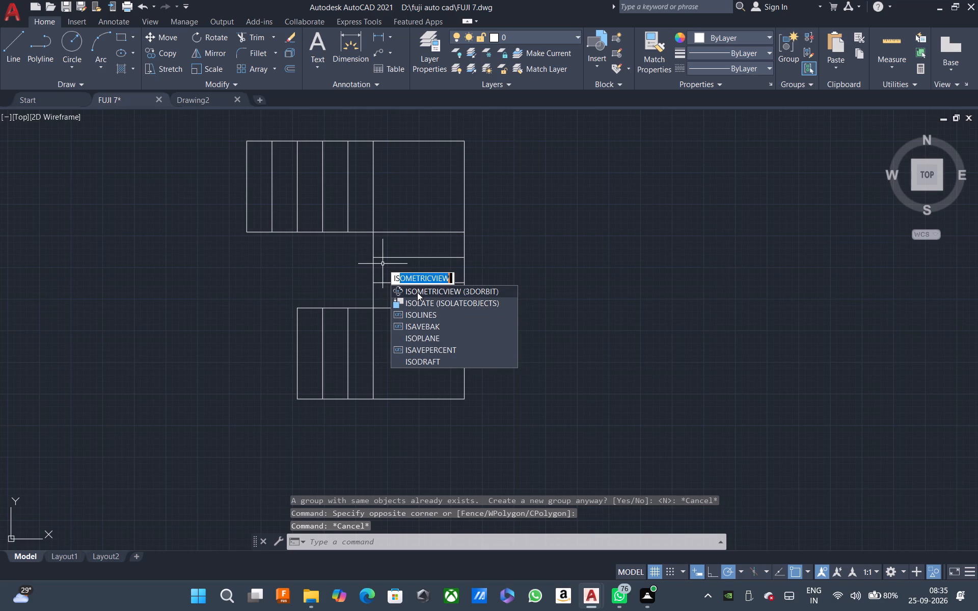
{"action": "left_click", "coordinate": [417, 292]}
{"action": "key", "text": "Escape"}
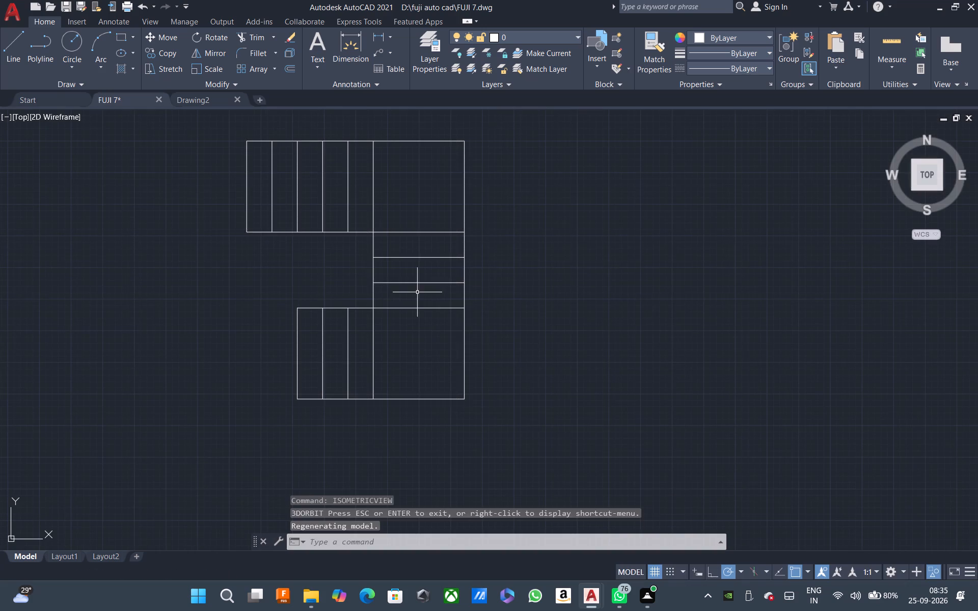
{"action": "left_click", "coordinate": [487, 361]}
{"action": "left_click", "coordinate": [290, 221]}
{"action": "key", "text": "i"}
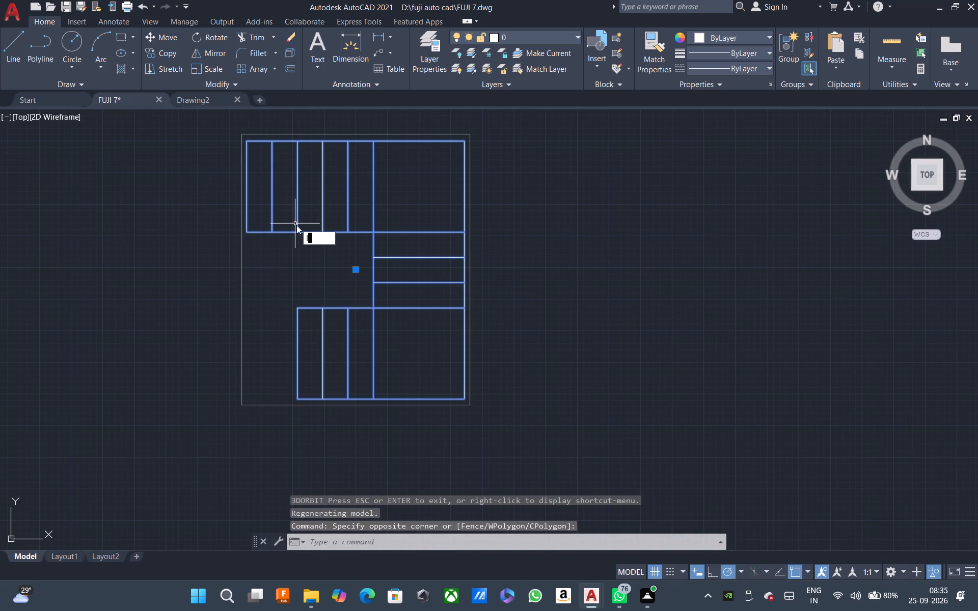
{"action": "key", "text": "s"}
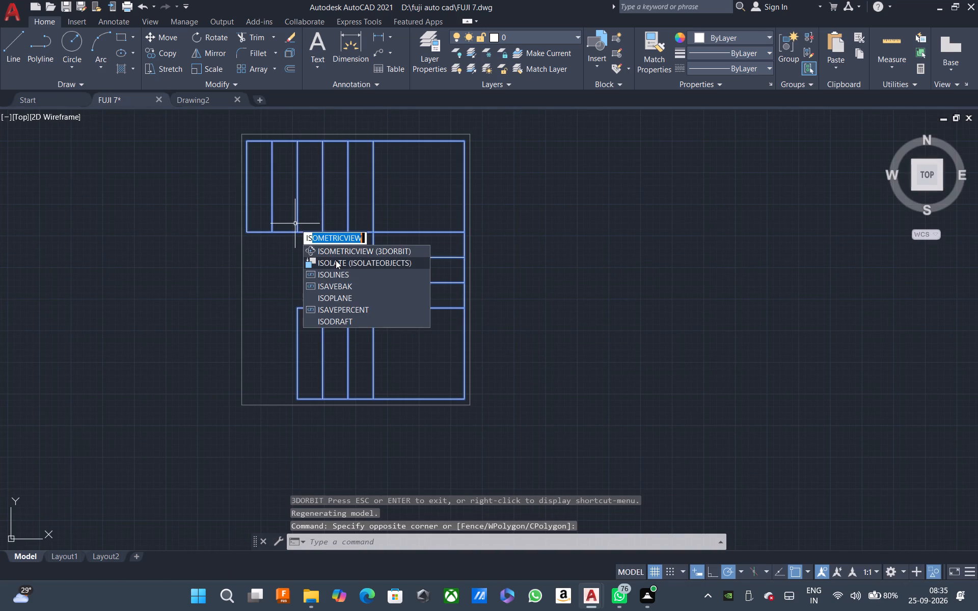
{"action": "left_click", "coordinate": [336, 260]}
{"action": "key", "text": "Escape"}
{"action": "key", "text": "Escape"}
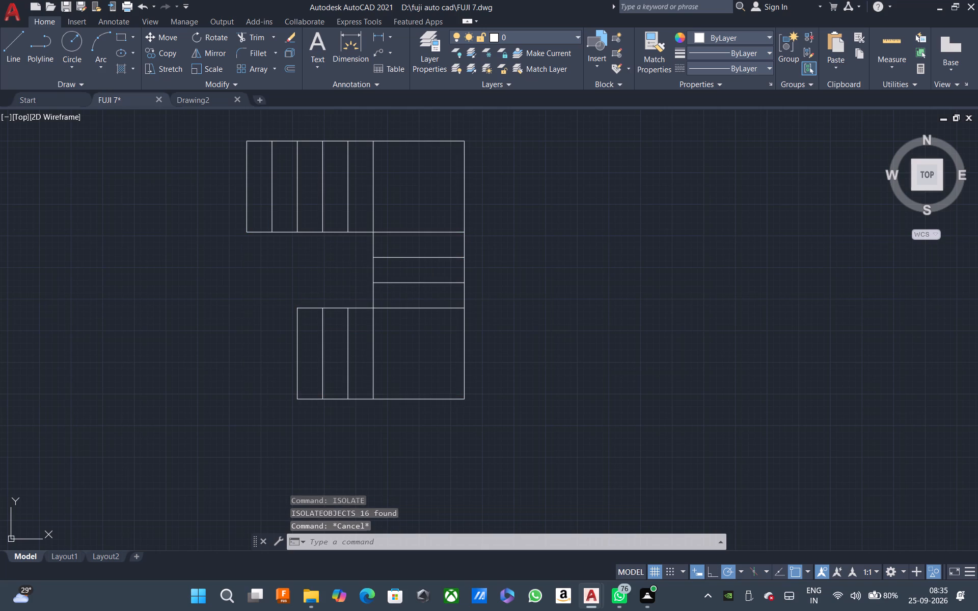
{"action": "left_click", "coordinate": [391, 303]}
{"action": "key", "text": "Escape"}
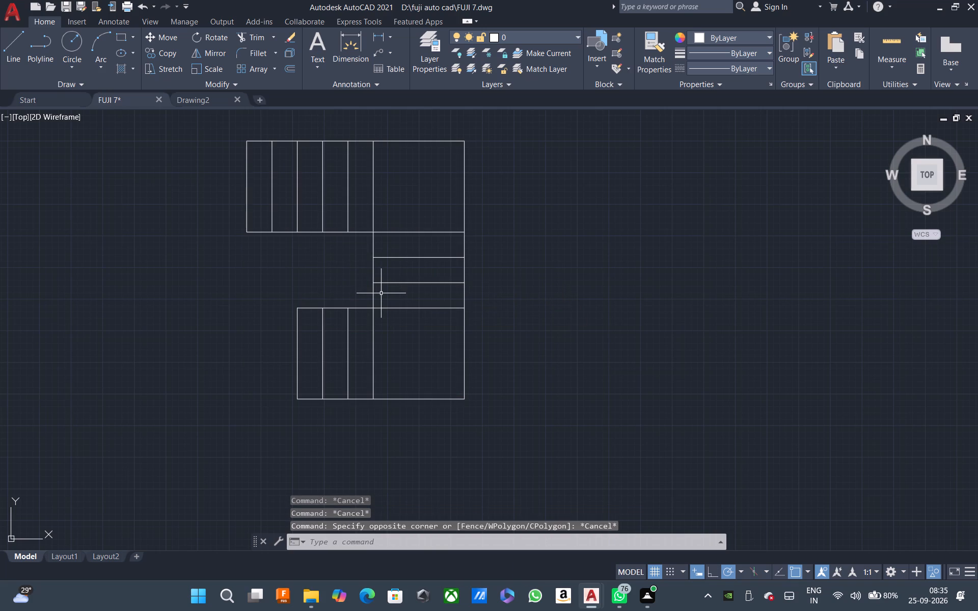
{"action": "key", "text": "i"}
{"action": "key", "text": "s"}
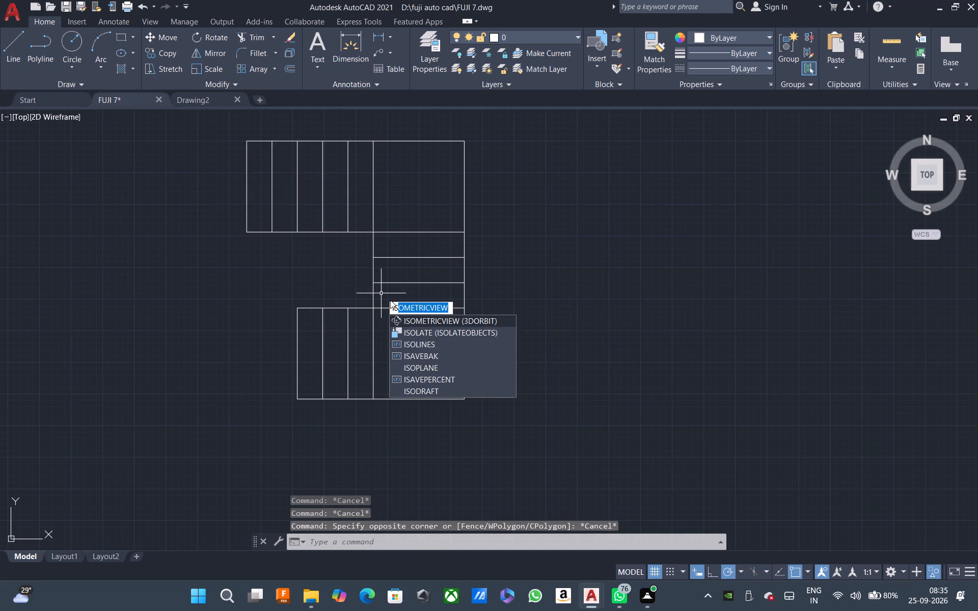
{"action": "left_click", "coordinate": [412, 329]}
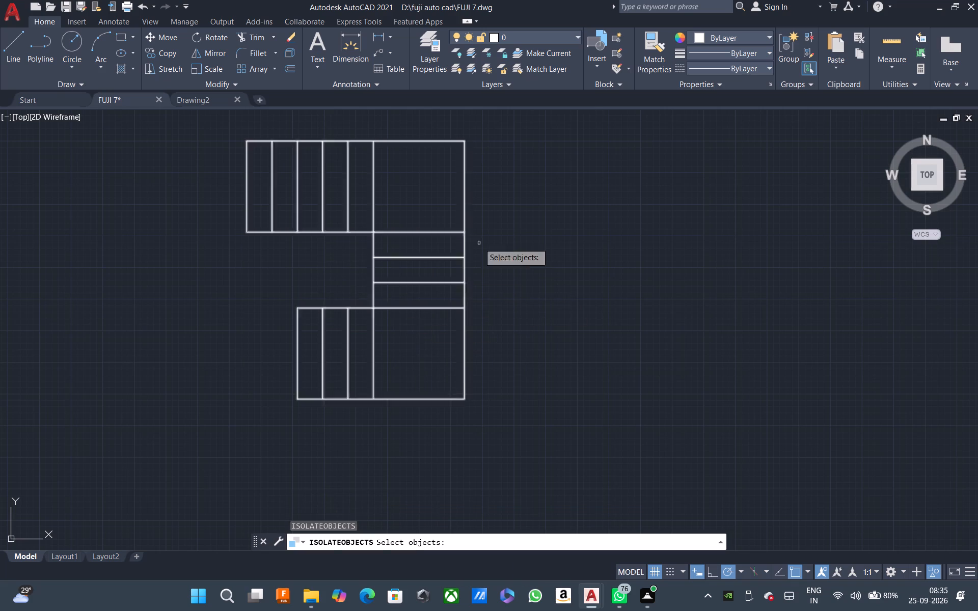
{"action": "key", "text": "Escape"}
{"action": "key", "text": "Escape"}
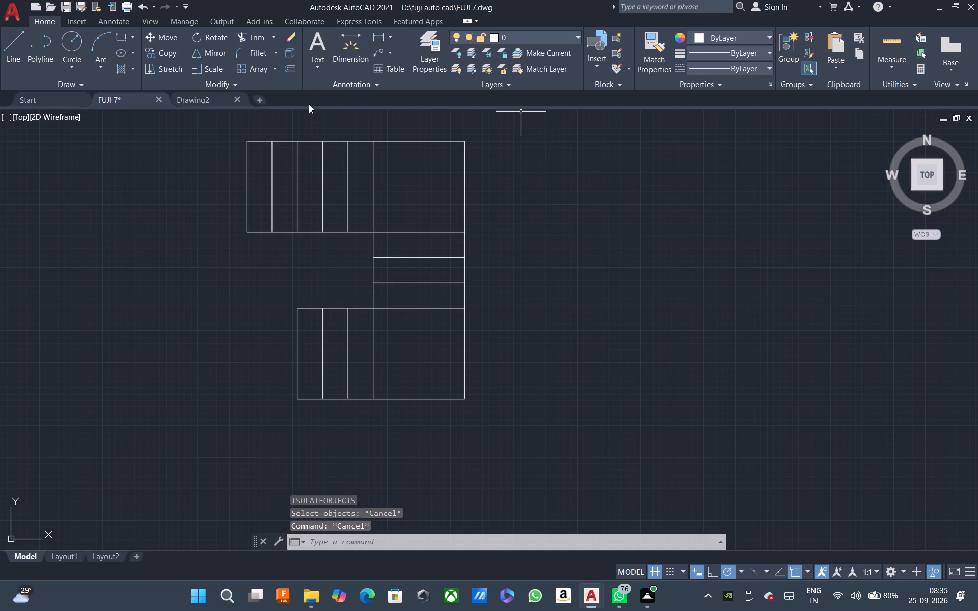
End the object isolation to bring back the rest of the floor plan around the staircase.
{"action": "right_click", "coordinate": [241, 258]}
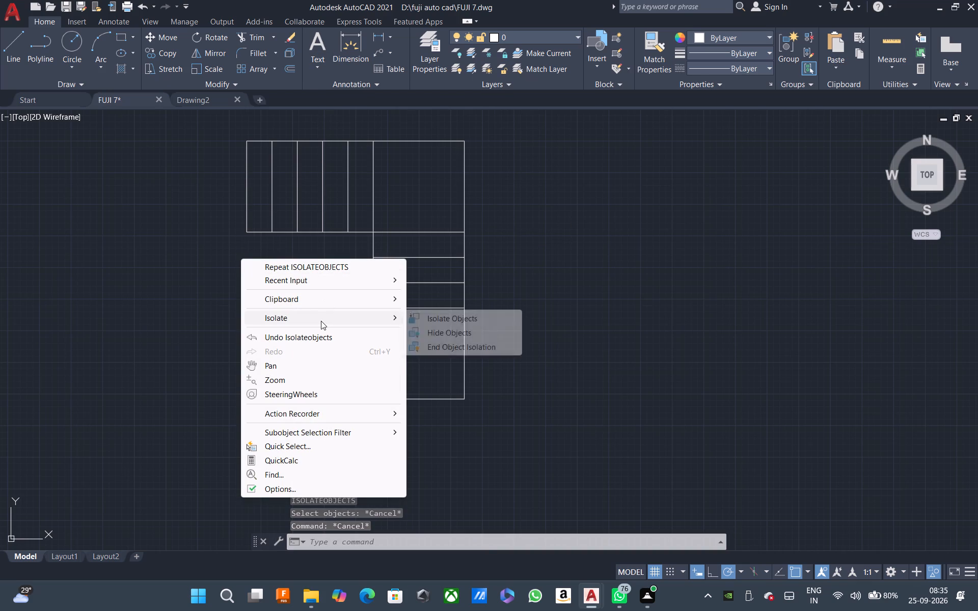
{"action": "left_click", "coordinate": [430, 345]}
{"action": "scroll", "coordinate": [413, 342], "scroll_direction": "down", "scroll_amount": 2}
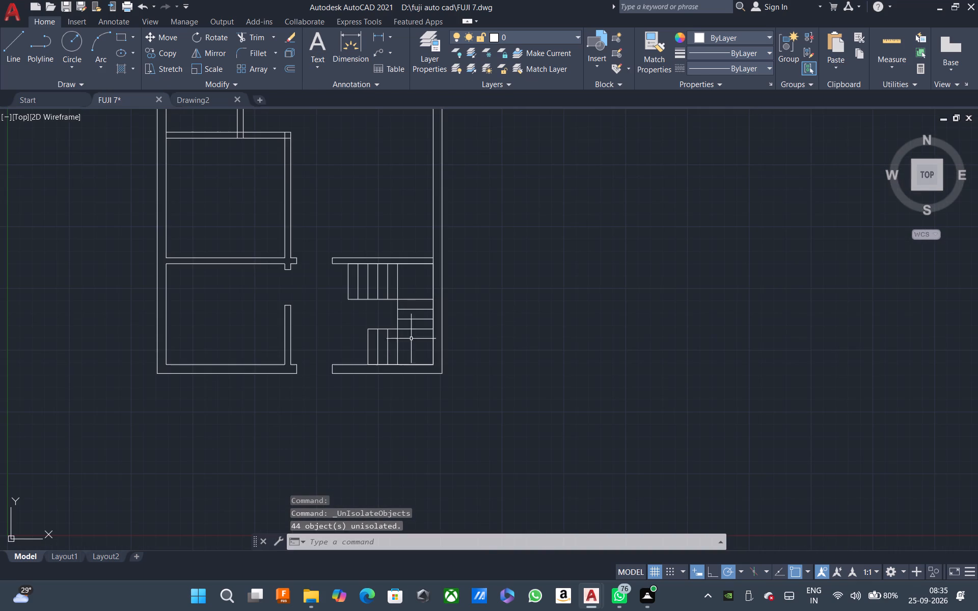
{"action": "left_click", "coordinate": [412, 315]}
{"action": "key", "text": "Escape"}
Create a new layer named STAIRCASE.
{"action": "scroll", "coordinate": [398, 308], "scroll_direction": "up", "scroll_amount": 2}
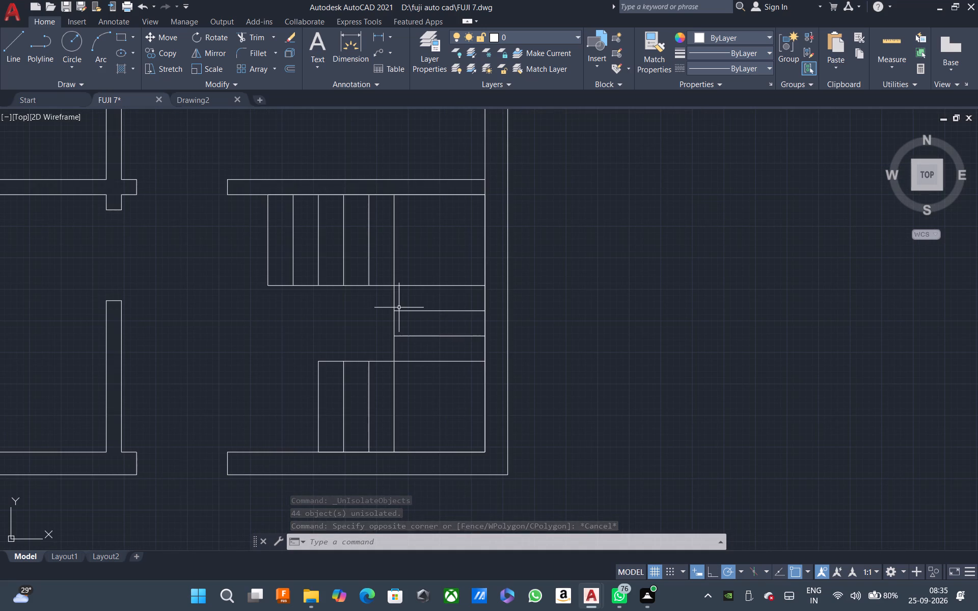
{"action": "left_click", "coordinate": [410, 60]}
{"action": "left_click", "coordinate": [430, 64]}
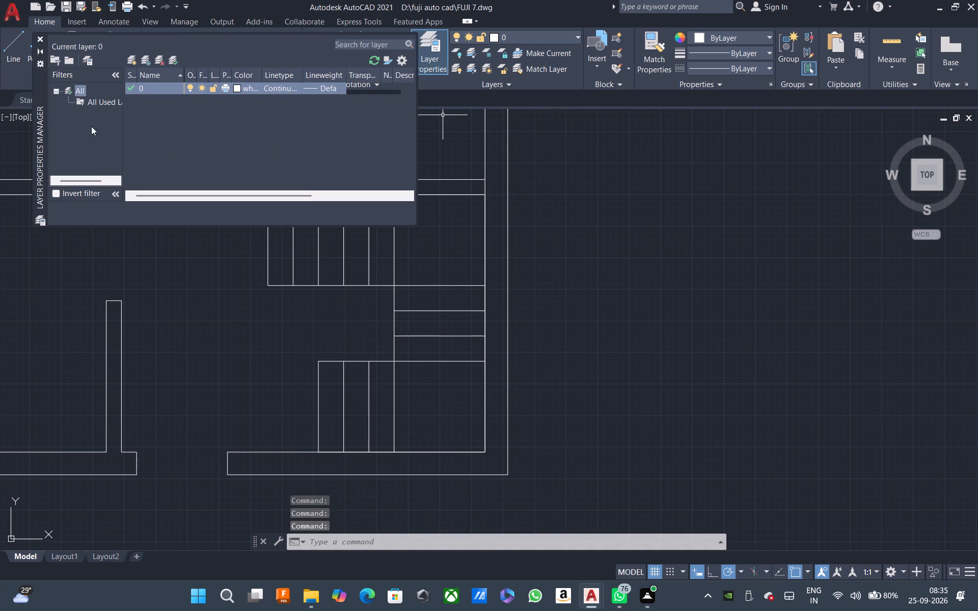
{"action": "left_click", "coordinate": [53, 64]}
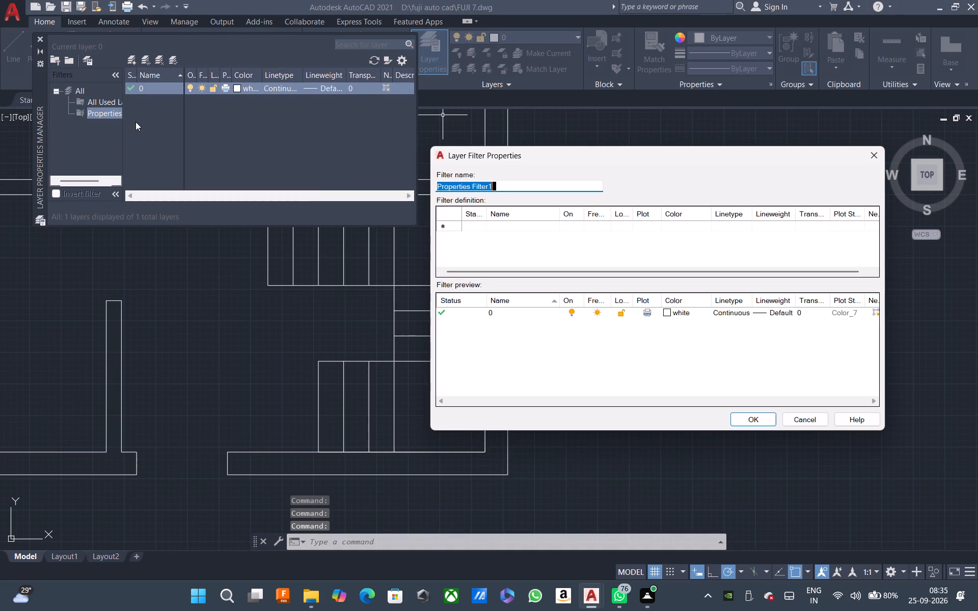
{"action": "left_click", "coordinate": [867, 154]}
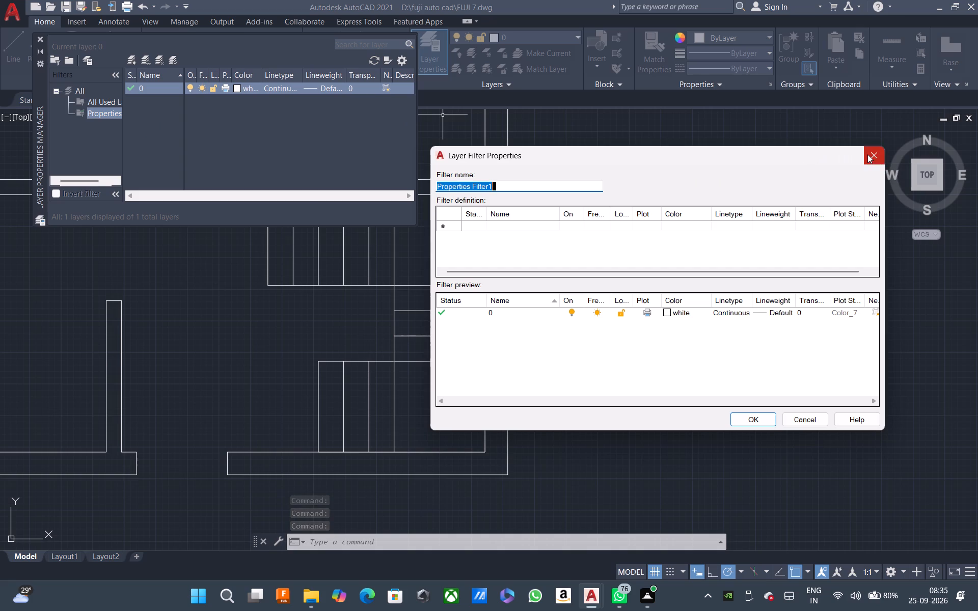
{"action": "left_click", "coordinate": [130, 64]}
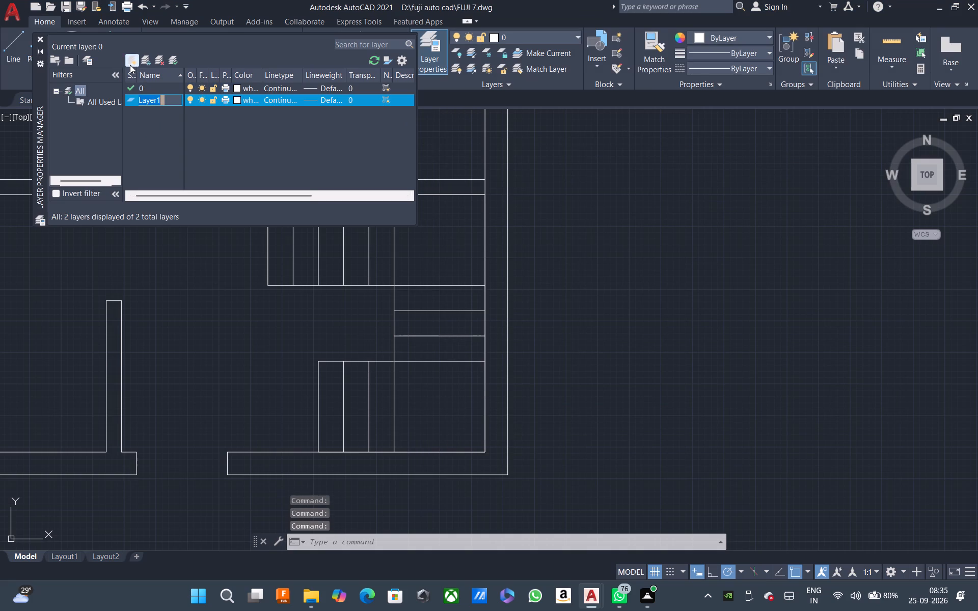
{"action": "key", "text": "BackSpace"}
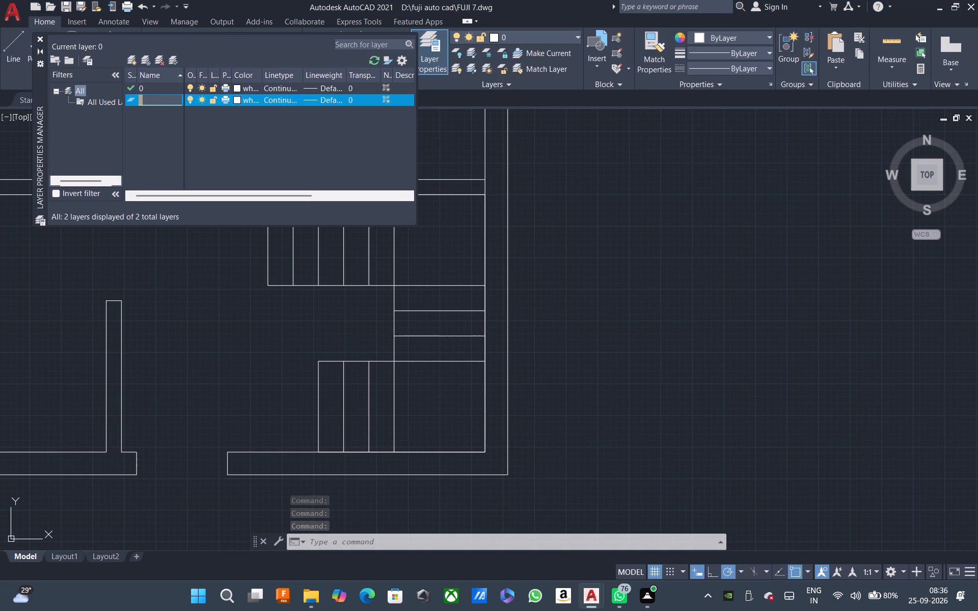
{"action": "type", "text": "STA"}
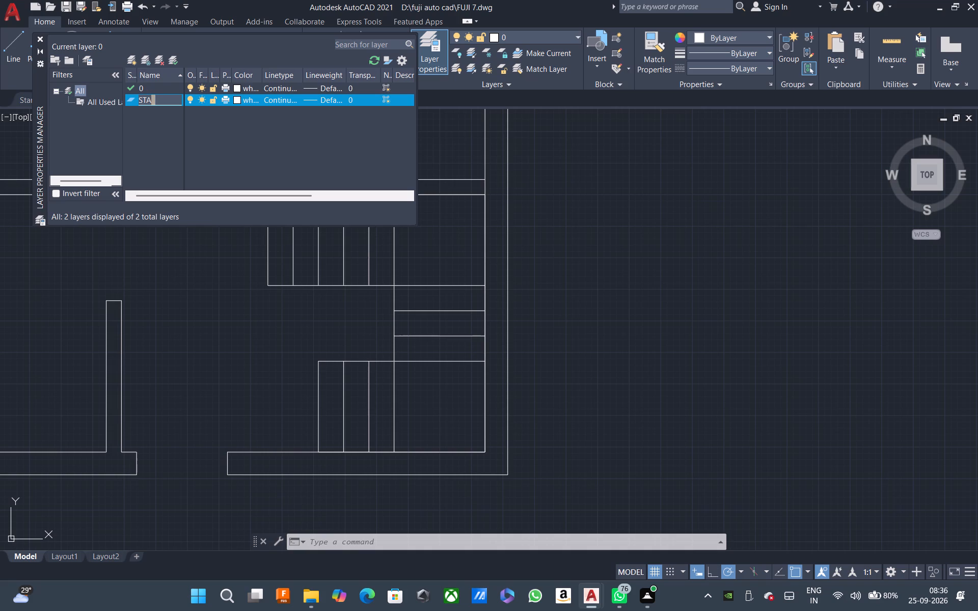
{"action": "key", "text": "i"}
{"action": "key", "text": "r"}
{"action": "type", "text": "CASE"}
Set the STAIRCASE layer's colour to index colour 212 and close the layer manager.
{"action": "left_click", "coordinate": [237, 99]}
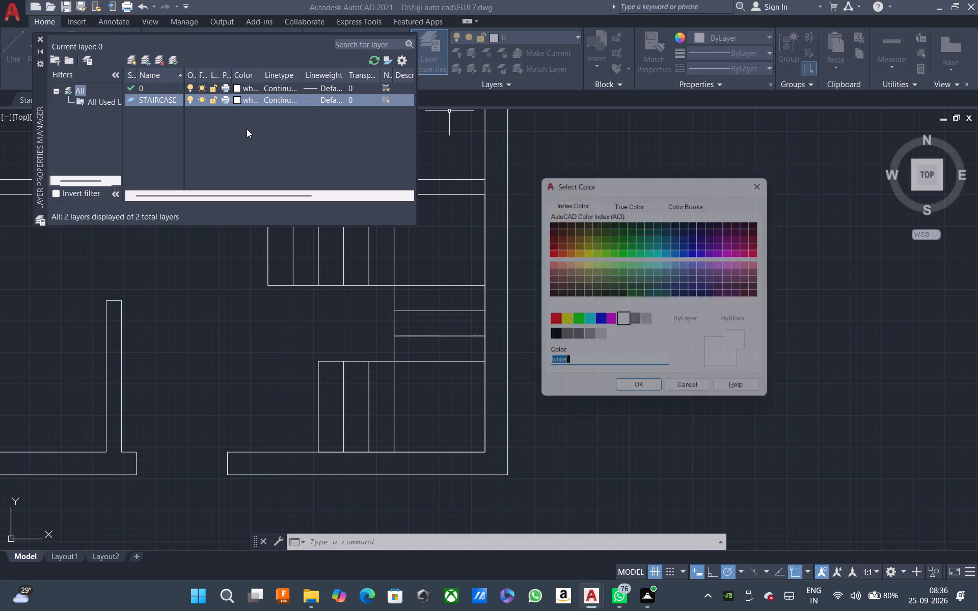
{"action": "left_click", "coordinate": [586, 256]}
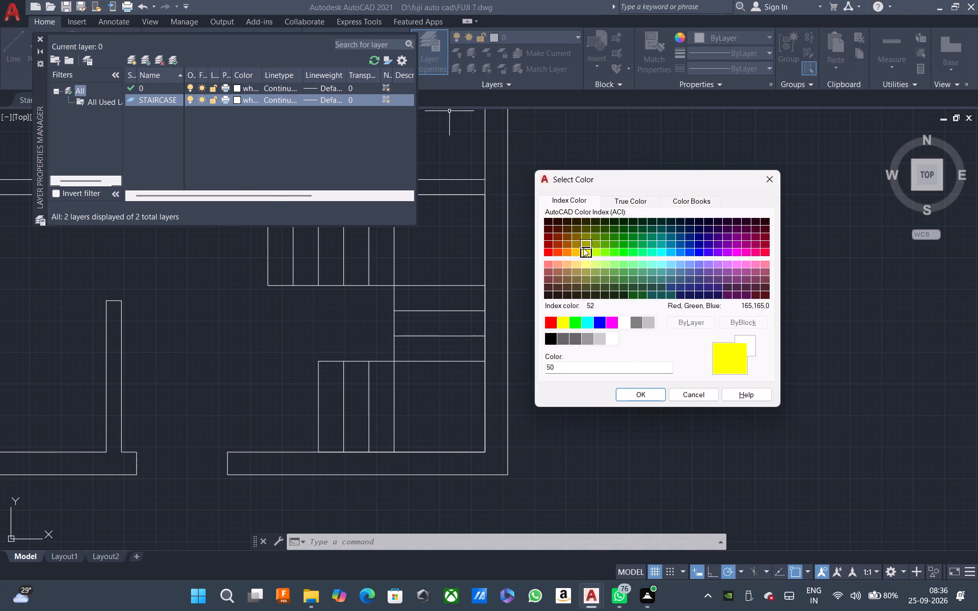
{"action": "left_click", "coordinate": [584, 244]}
{"action": "left_click", "coordinate": [582, 247]}
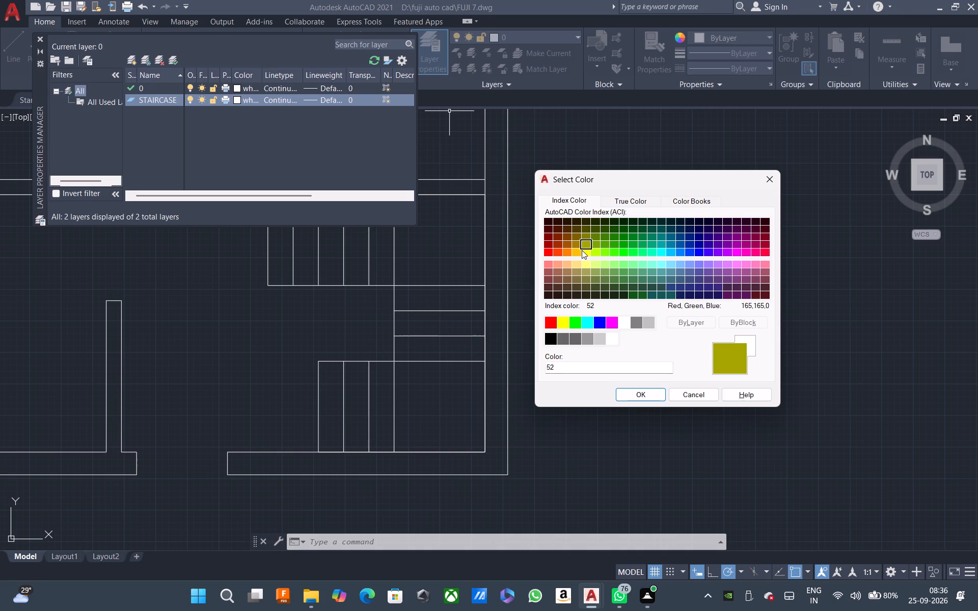
{"action": "left_click", "coordinate": [582, 250]}
{"action": "left_click", "coordinate": [584, 251]}
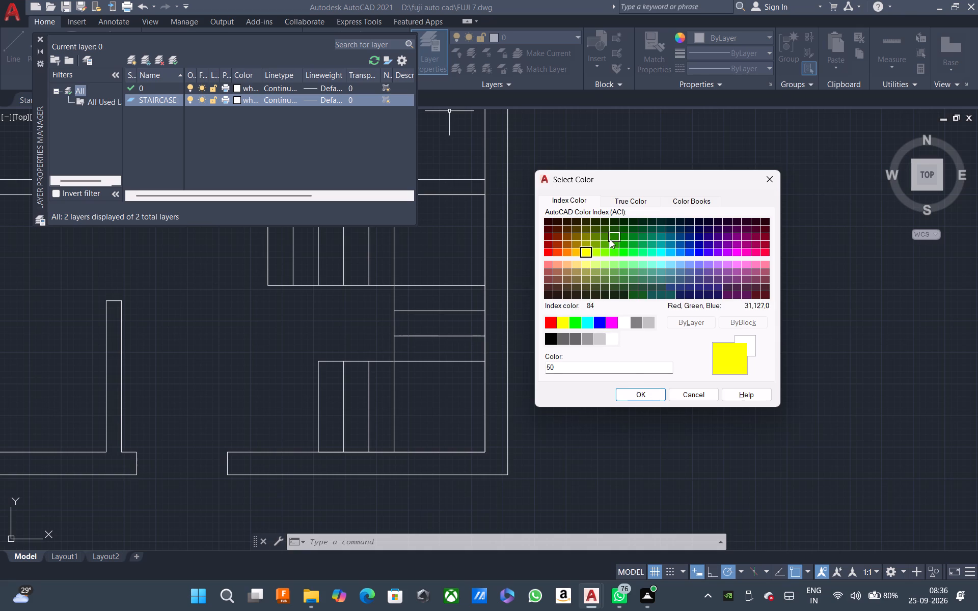
{"action": "left_click", "coordinate": [743, 244]}
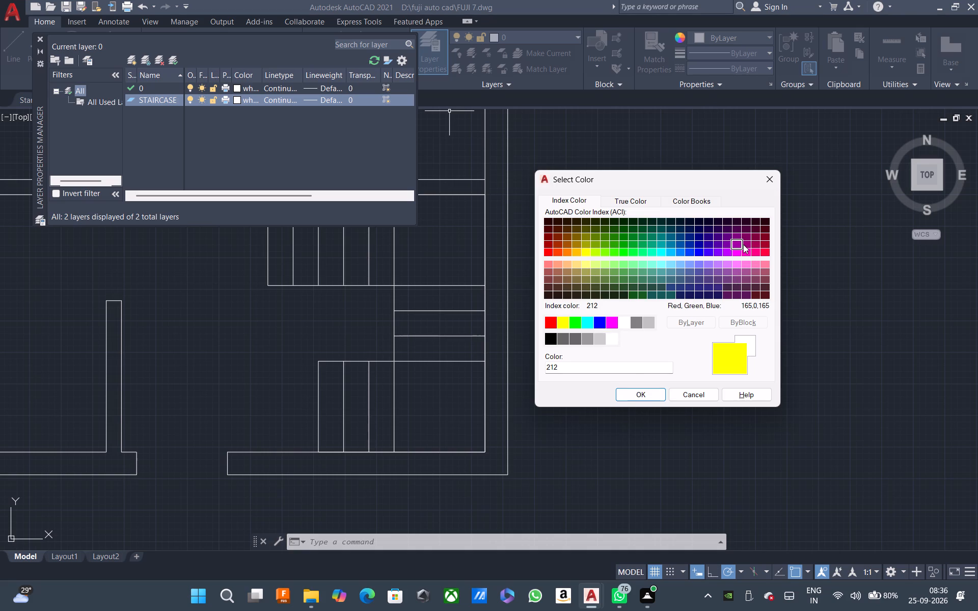
{"action": "left_click", "coordinate": [661, 401]}
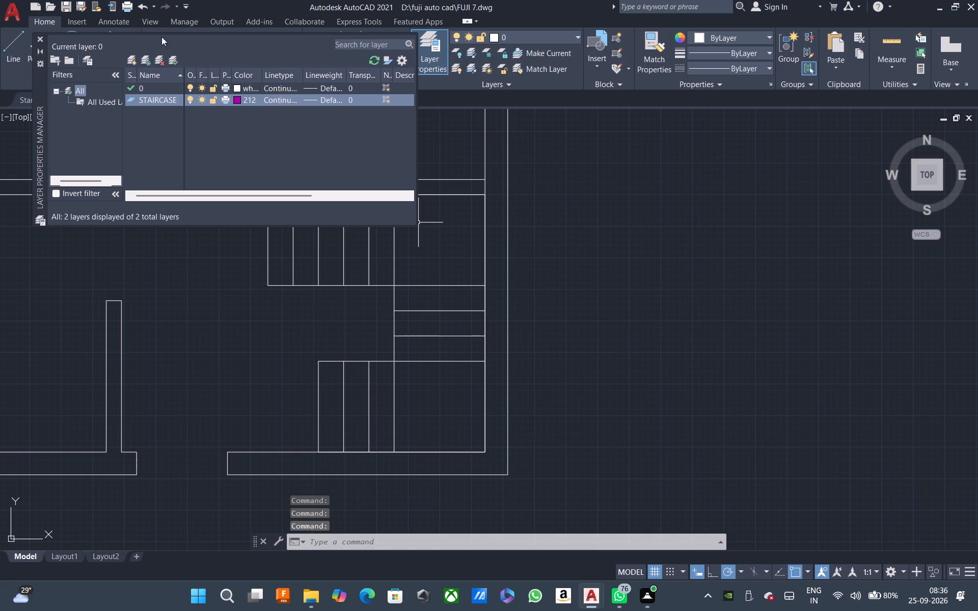
{"action": "left_click", "coordinate": [40, 39]}
Move the grouped staircase onto the STAIRCASE layer.
{"action": "left_click", "coordinate": [465, 384]}
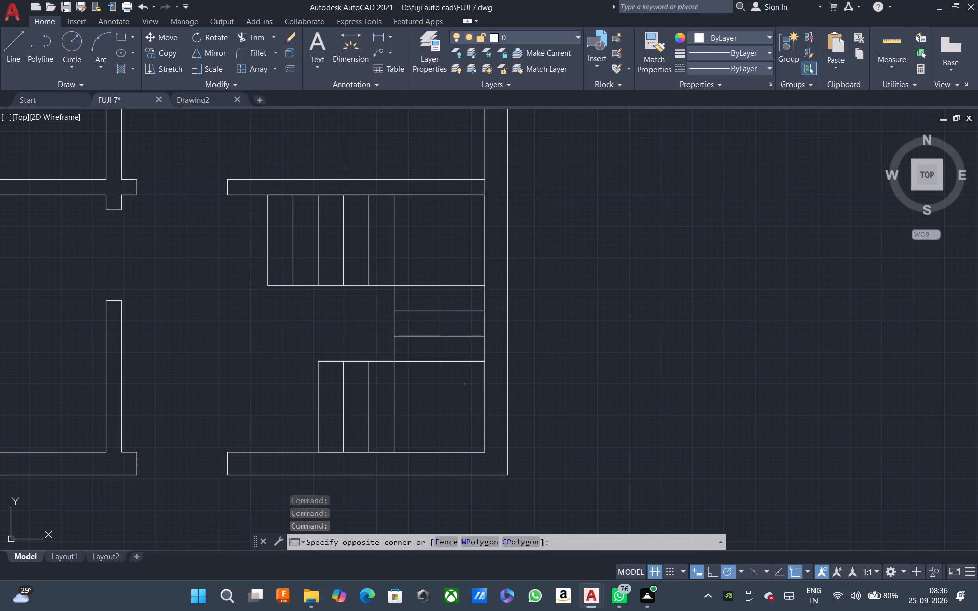
{"action": "left_click", "coordinate": [318, 276]}
{"action": "left_click", "coordinate": [504, 38]}
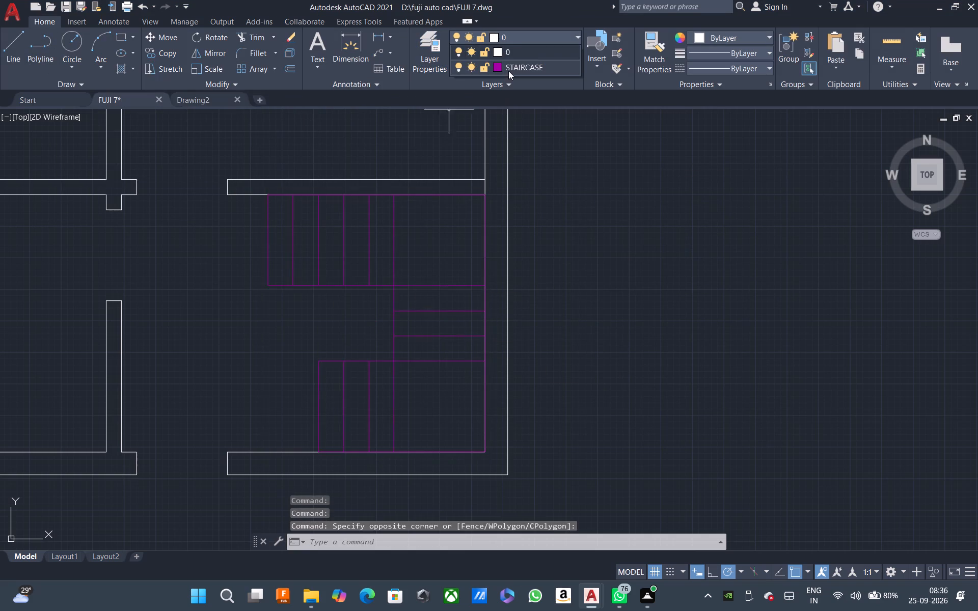
{"action": "left_click", "coordinate": [508, 70]}
{"action": "key", "text": "Escape"}
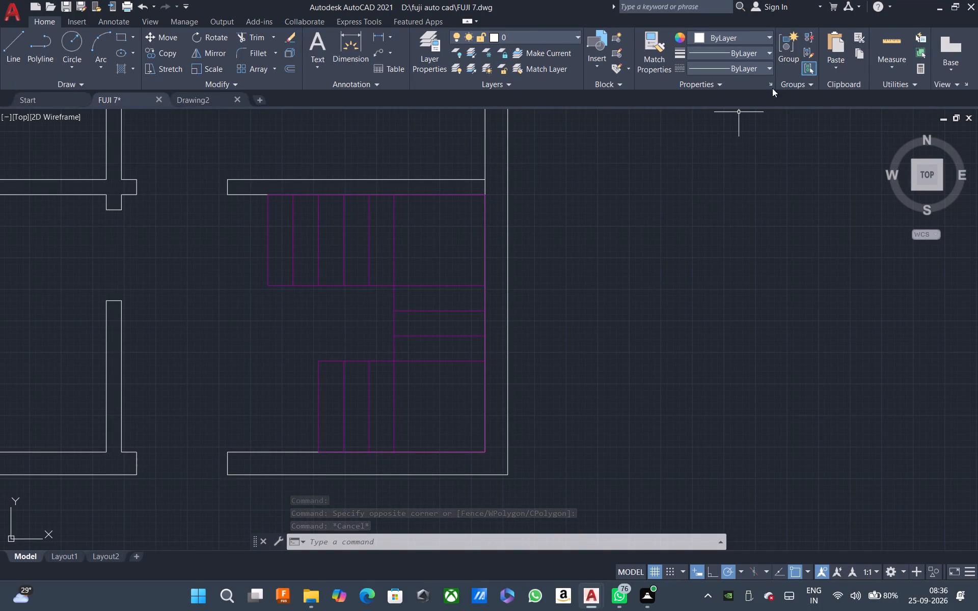
Check the staircase's dimensions around its middle treads with the quick measure tool.
{"action": "left_click", "coordinate": [898, 50]}
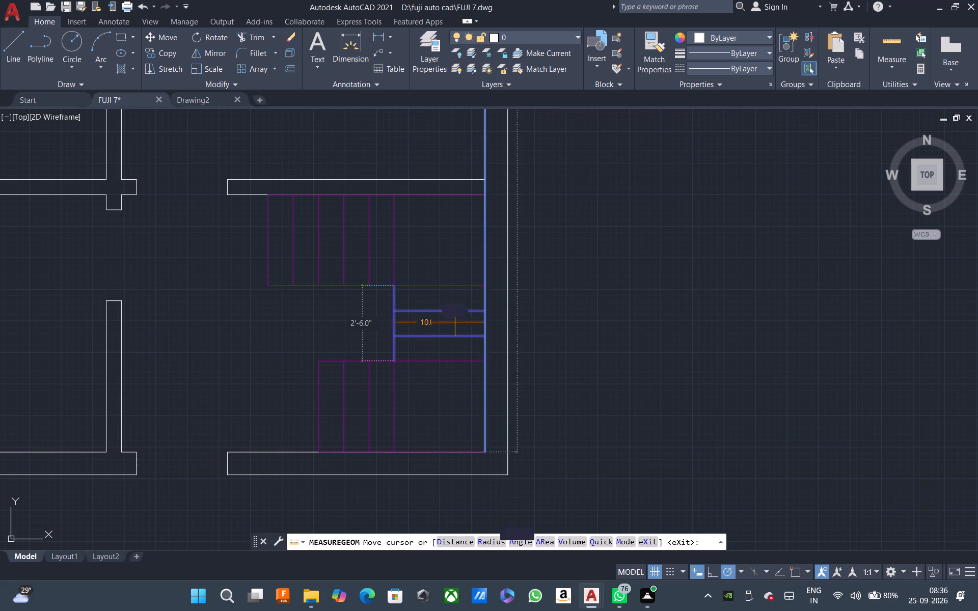
{"action": "key", "text": "Escape"}
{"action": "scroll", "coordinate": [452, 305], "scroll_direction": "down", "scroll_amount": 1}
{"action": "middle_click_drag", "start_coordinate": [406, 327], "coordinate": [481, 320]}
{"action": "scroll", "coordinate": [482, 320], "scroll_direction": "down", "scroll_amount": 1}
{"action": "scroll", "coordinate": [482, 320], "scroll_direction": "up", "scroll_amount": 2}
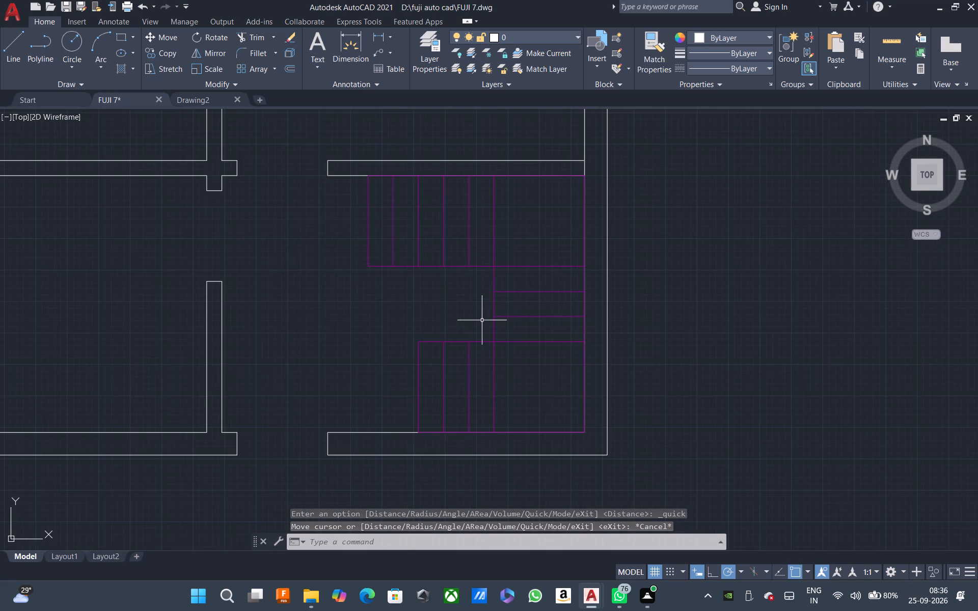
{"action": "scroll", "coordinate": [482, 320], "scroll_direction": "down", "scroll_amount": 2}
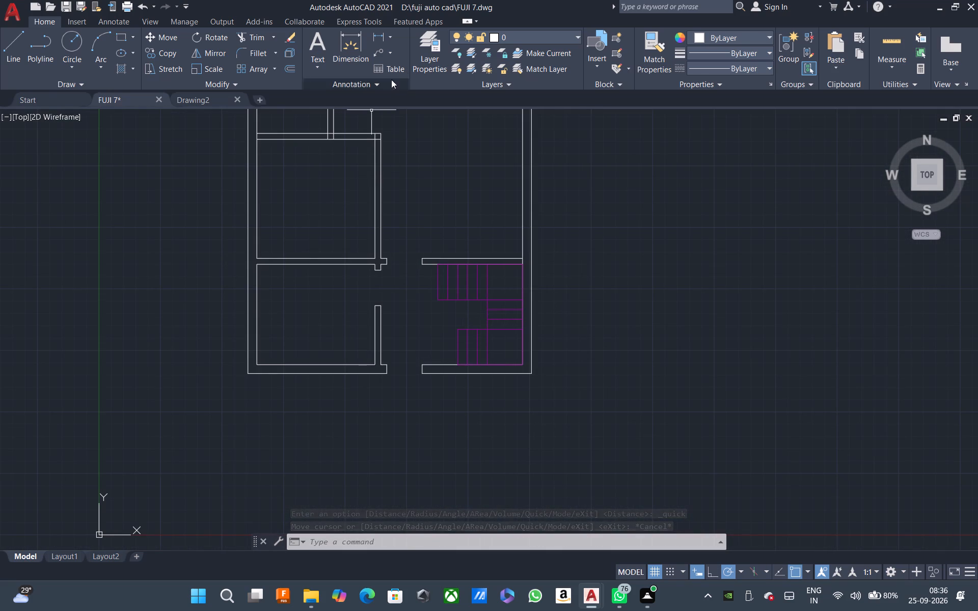
Create a new layer named WINDOWS in the layer manager.
{"action": "left_click", "coordinate": [418, 55]}
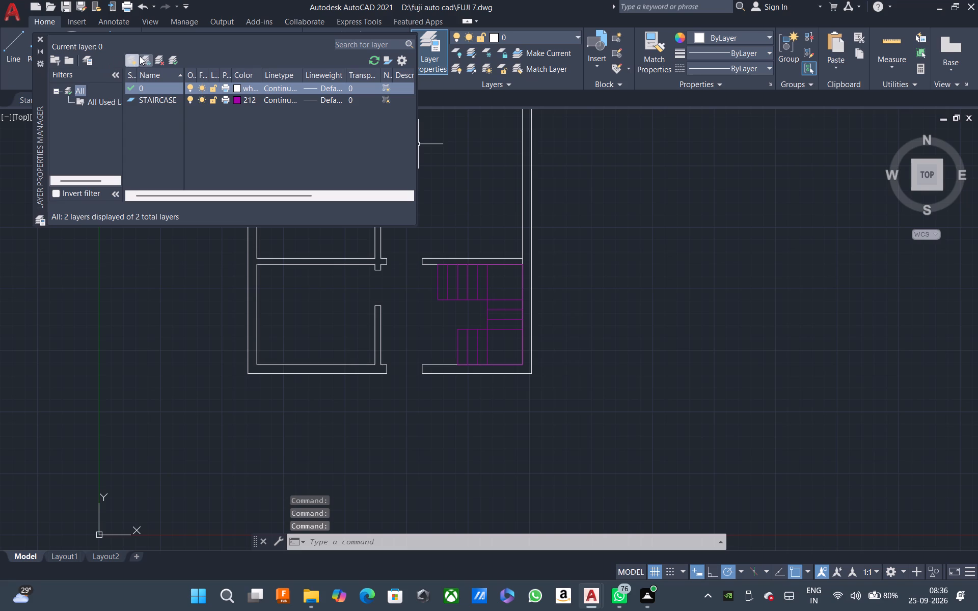
{"action": "key", "text": "Return"}
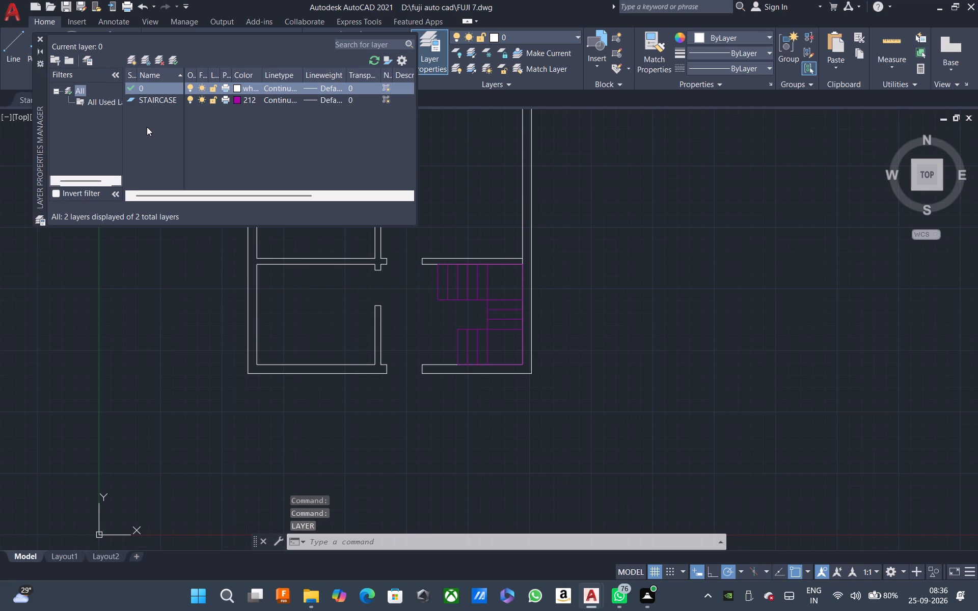
{"action": "key", "text": "Return"}
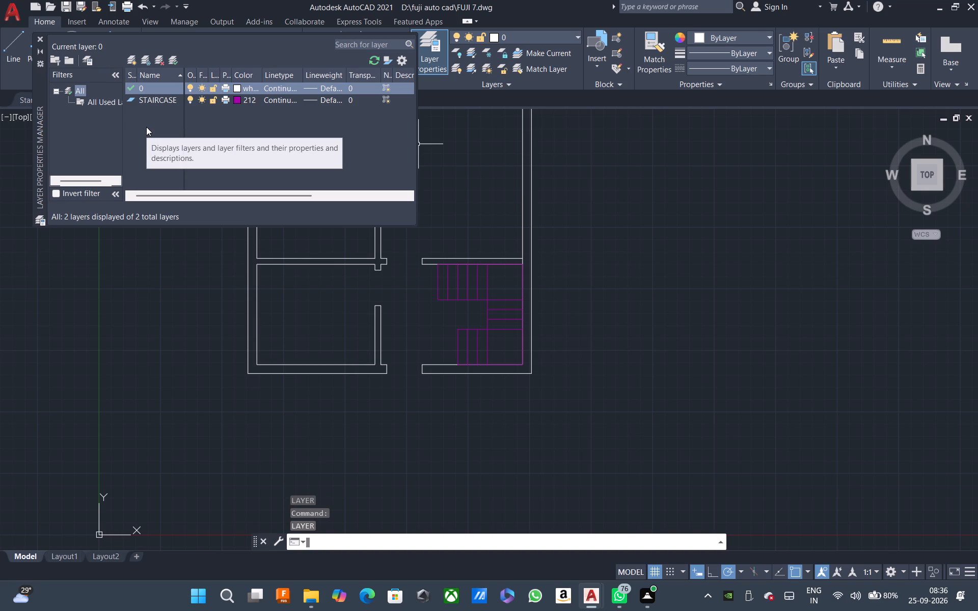
{"action": "key", "text": "Return"}
{"action": "left_click", "coordinate": [126, 57]}
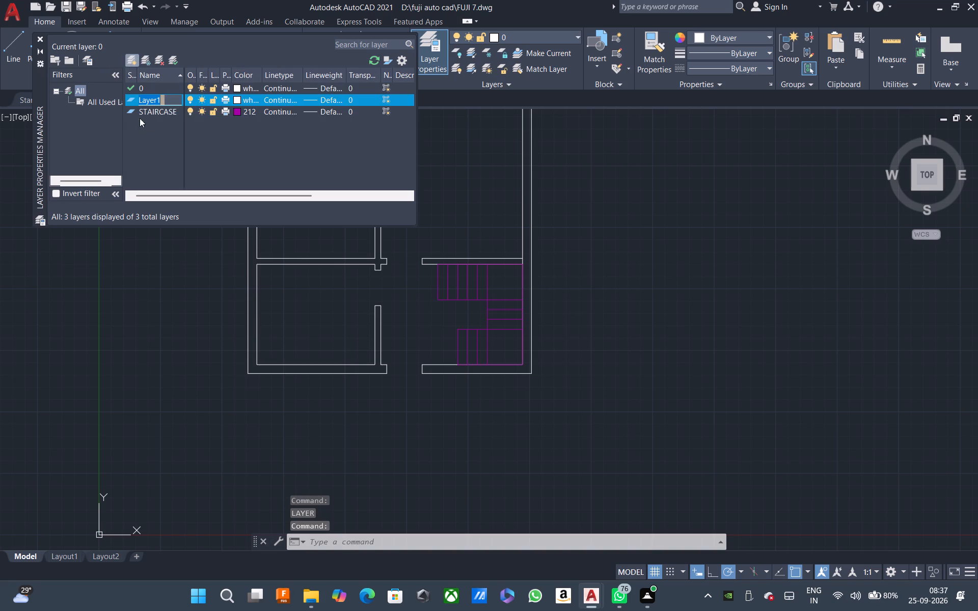
{"action": "key", "text": "BackSpace"}
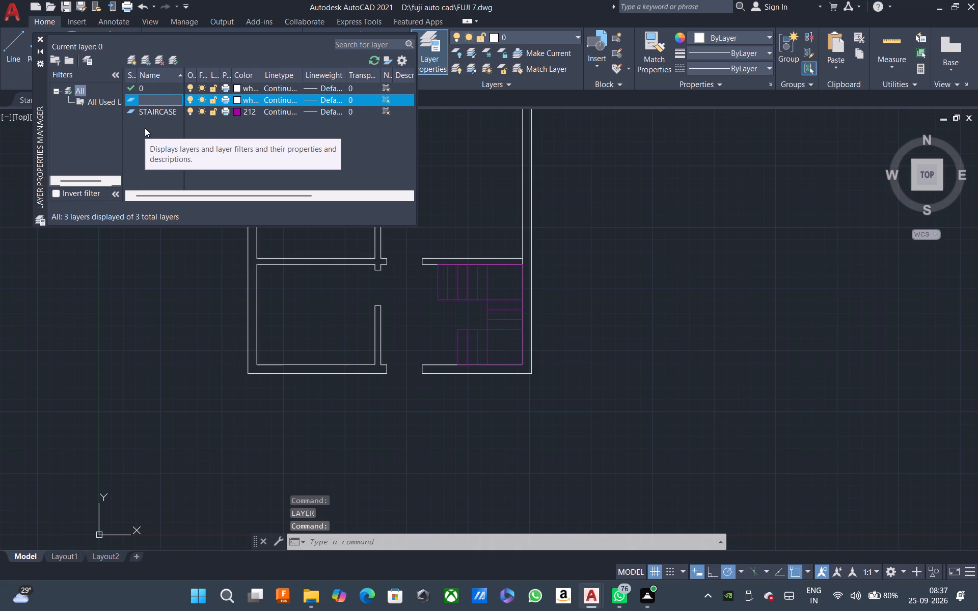
{"action": "type", "text": "WI"}
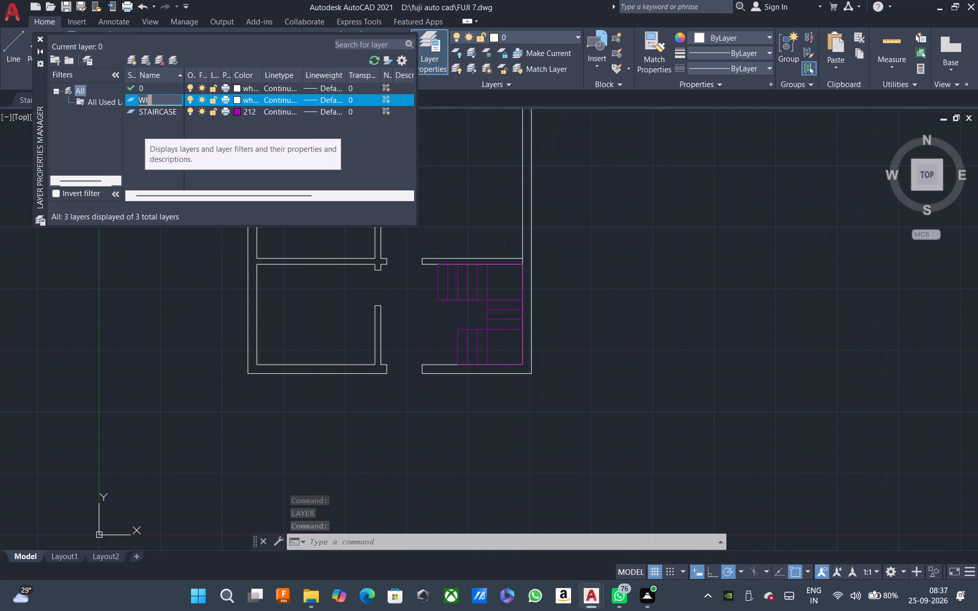
{"action": "type", "text": "DO"}
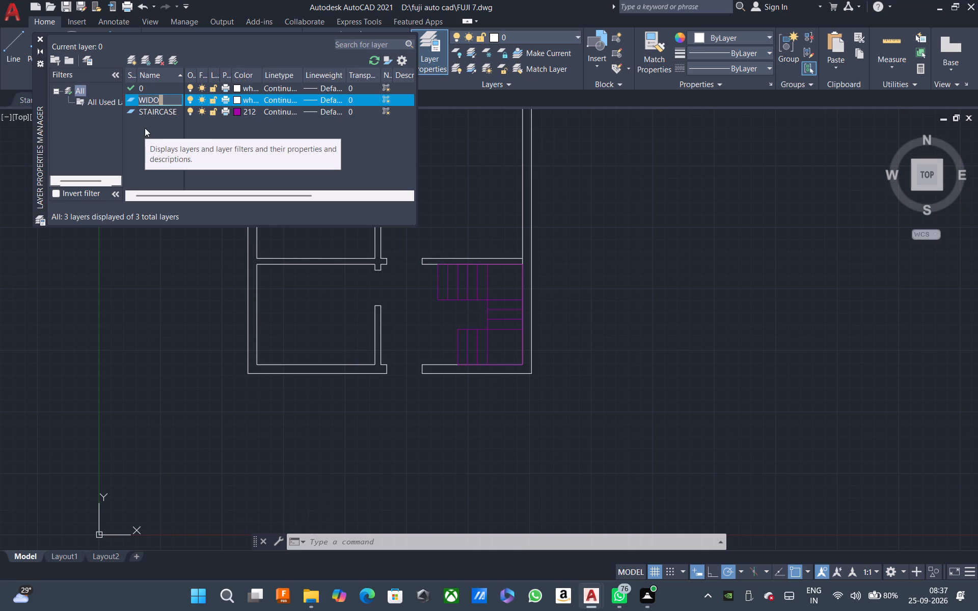
{"action": "type", "text": "WS"}
{"action": "key", "text": "Left"}
{"action": "key", "text": "Left"}
{"action": "key", "text": "o"}
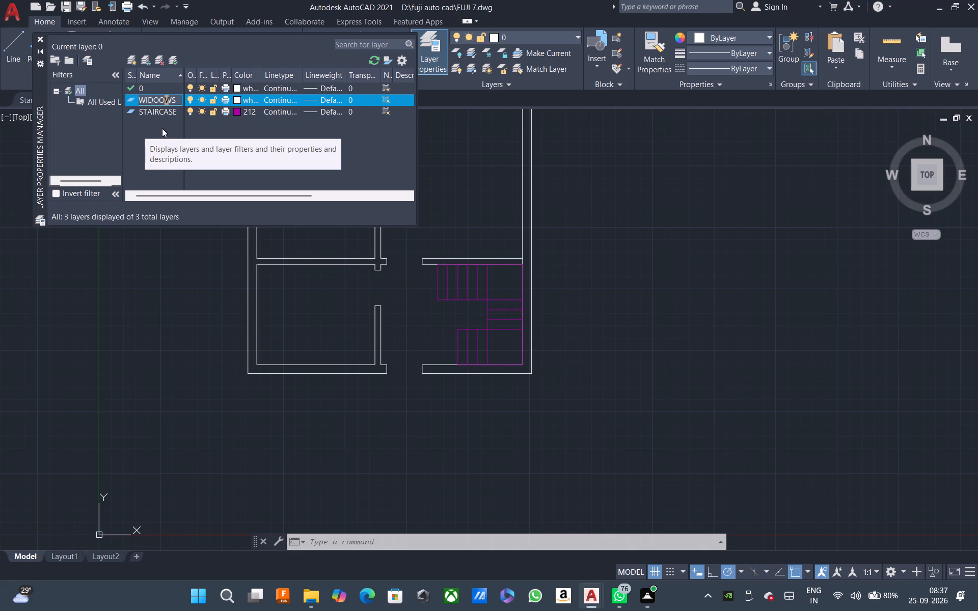
{"action": "key", "text": "BackSpace"}
{"action": "key", "text": "BackSpace"}
{"action": "key", "text": "BackSpace"}
{"action": "key", "text": "BackSpace"}
{"action": "key", "text": "BackSpace"}
{"action": "key", "text": "BackSpace"}
{"action": "key", "text": "BackSpace"}
{"action": "key", "text": "BackSpace"}
{"action": "key", "text": "BackSpace"}
{"action": "key", "text": "BackSpace"}
{"action": "key", "text": "BackSpace"}
{"action": "key", "text": "BackSpace"}
{"action": "key", "text": "BackSpace"}
{"action": "key", "text": "BackSpace"}
{"action": "key", "text": "Down"}
{"action": "key", "text": "Right"}
{"action": "key", "text": "Right"}
{"action": "key", "text": "Right"}
{"action": "key", "text": "Right"}
{"action": "key", "text": "BackSpace"}
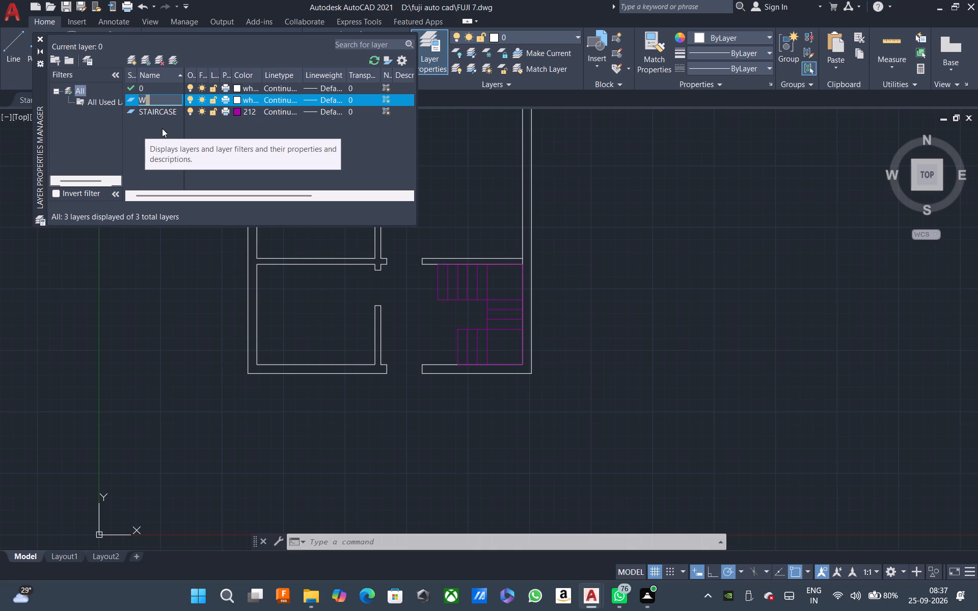
{"action": "type", "text": "IN"}
{"action": "type", "text": "DOWS"}
Set the WINDOWS layer's colour to index colour 50.
{"action": "left_click", "coordinate": [235, 98]}
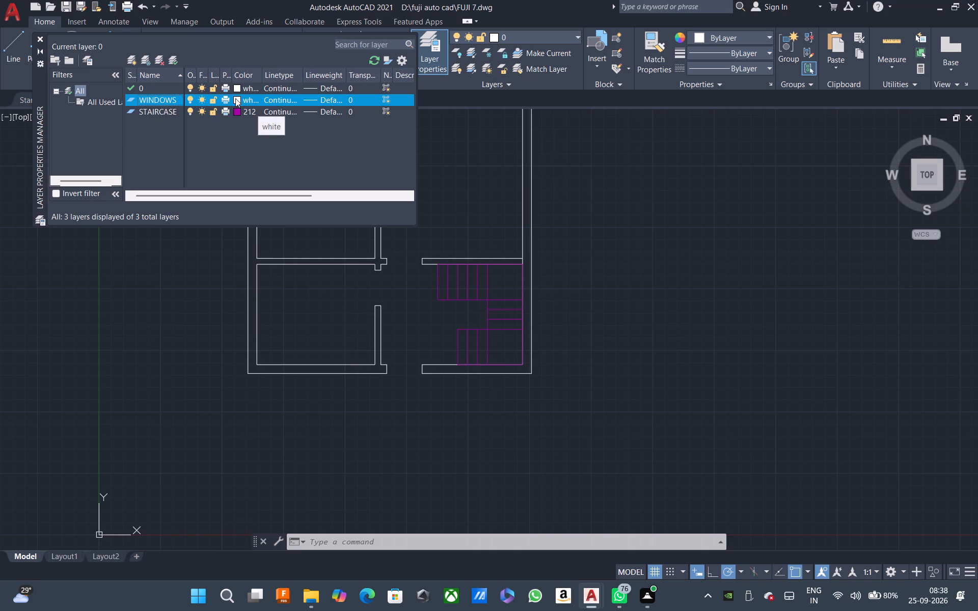
{"action": "left_click", "coordinate": [236, 101]}
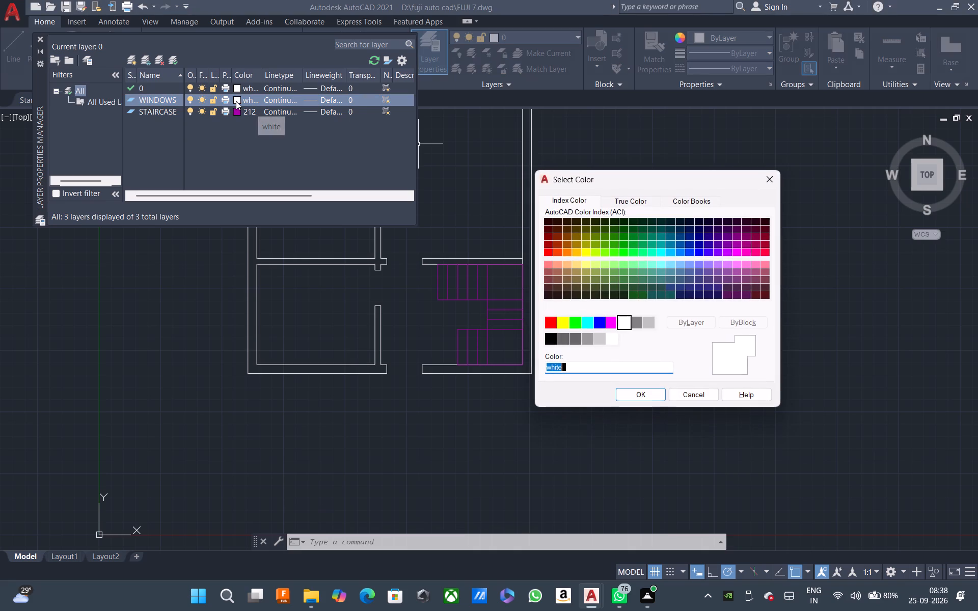
{"action": "left_click", "coordinate": [587, 251]}
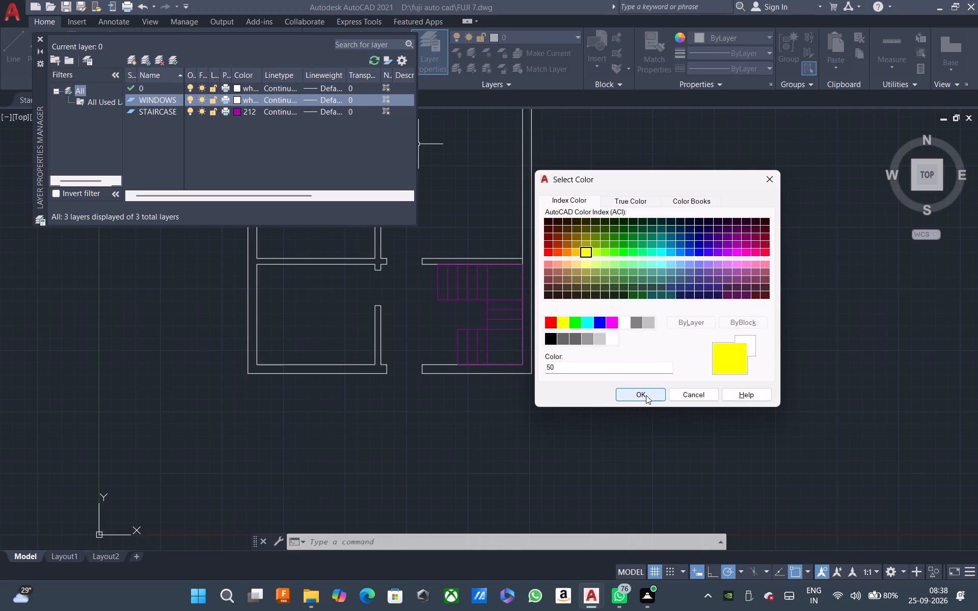
{"action": "left_click", "coordinate": [646, 395]}
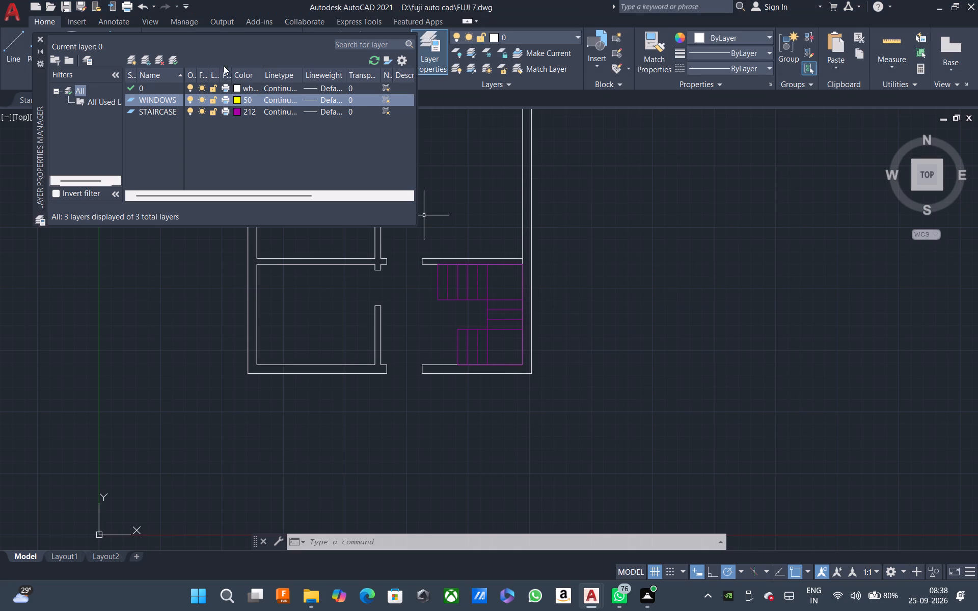
Create a new layer named DOORS and give it index colour 40.
{"action": "left_click", "coordinate": [134, 63]}
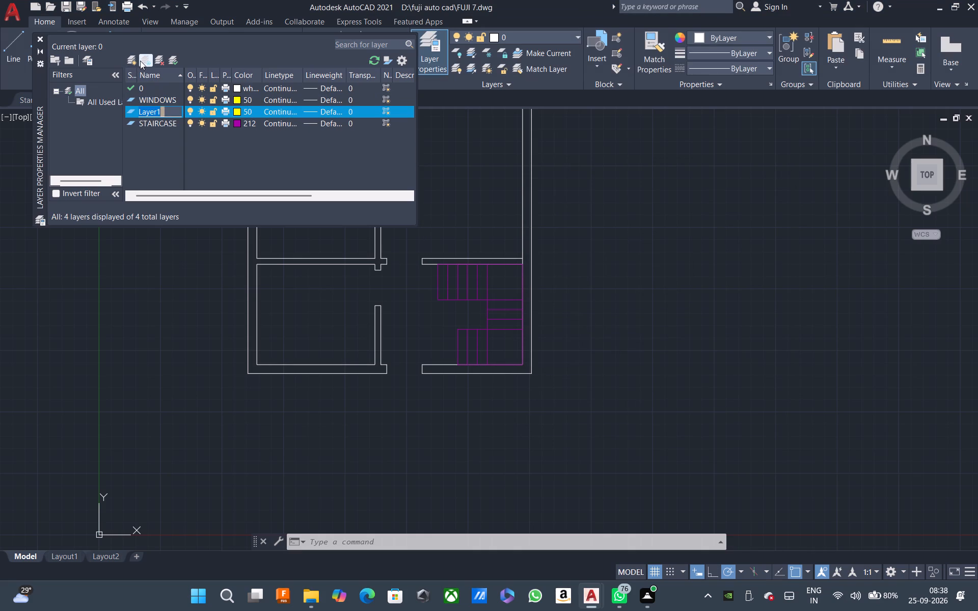
{"action": "key", "text": "BackSpace"}
{"action": "type", "text": "DOORS"}
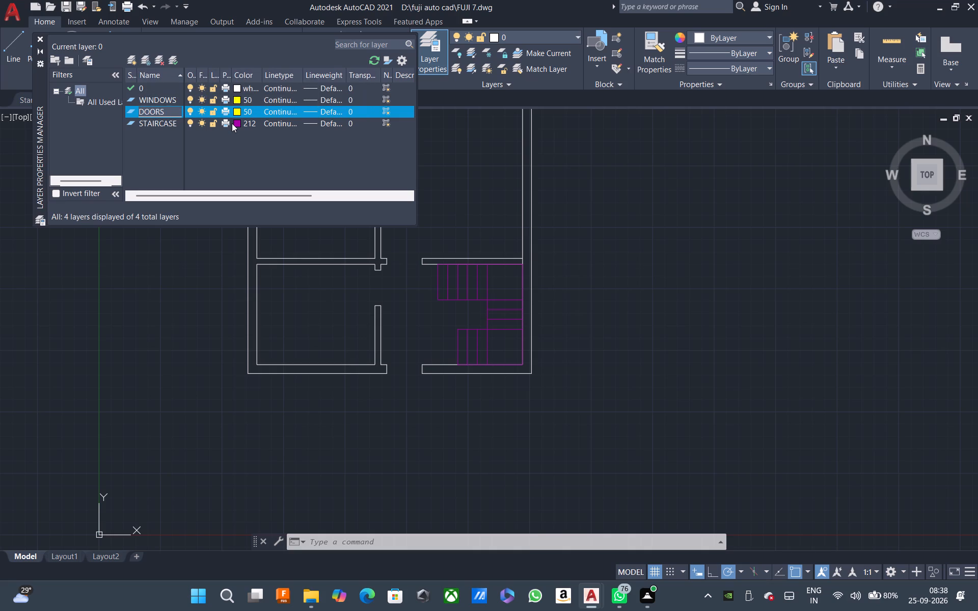
{"action": "left_click", "coordinate": [232, 113]}
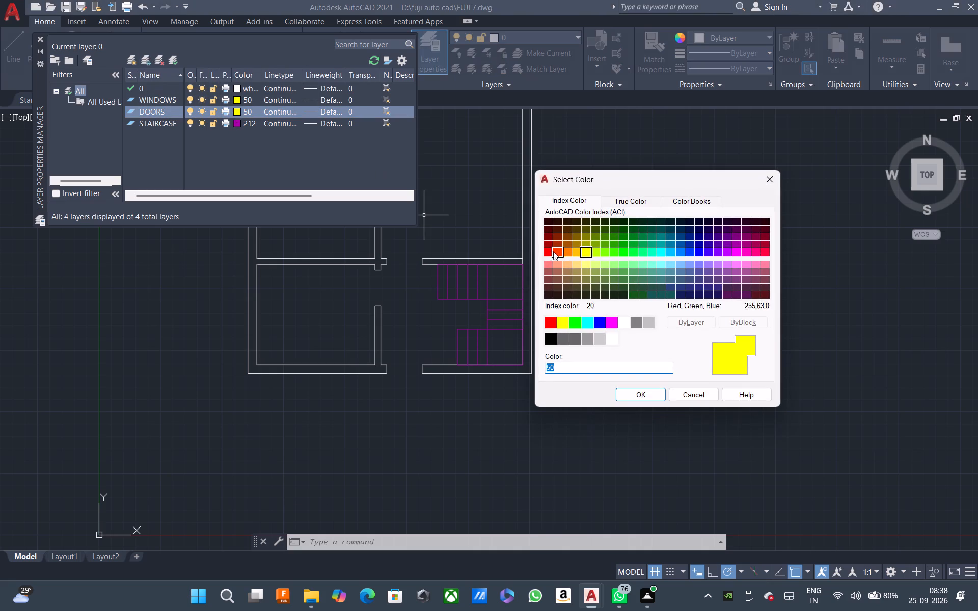
{"action": "left_click", "coordinate": [576, 254]}
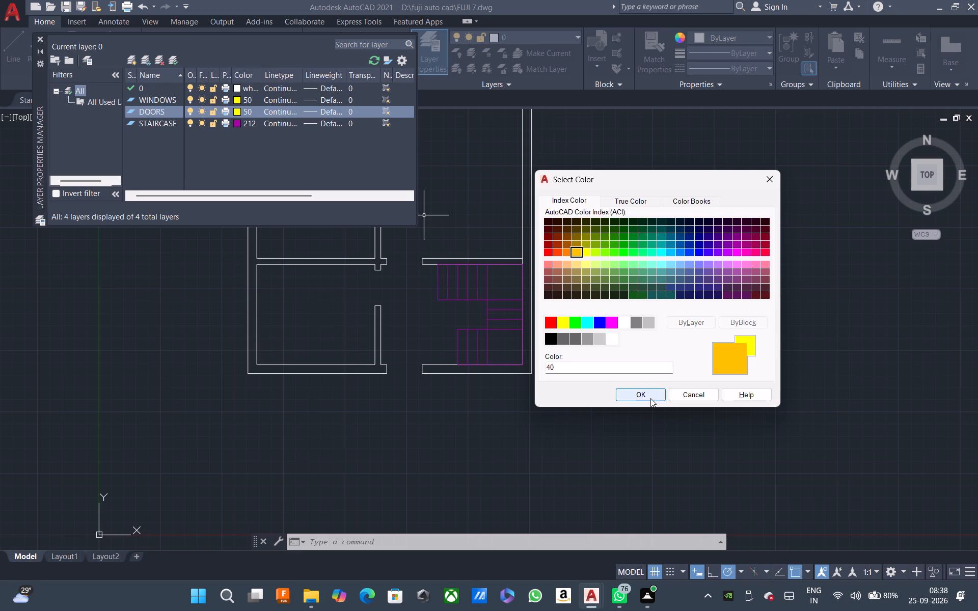
{"action": "left_click", "coordinate": [650, 398]}
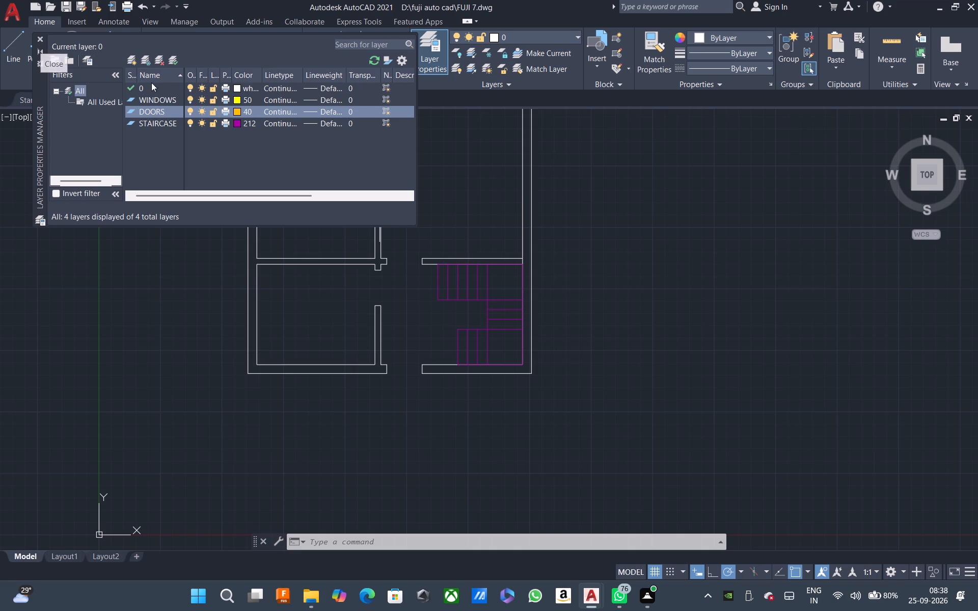
Create a new layer named TEXT and give it index colour 201.
{"action": "key", "text": "Return"}
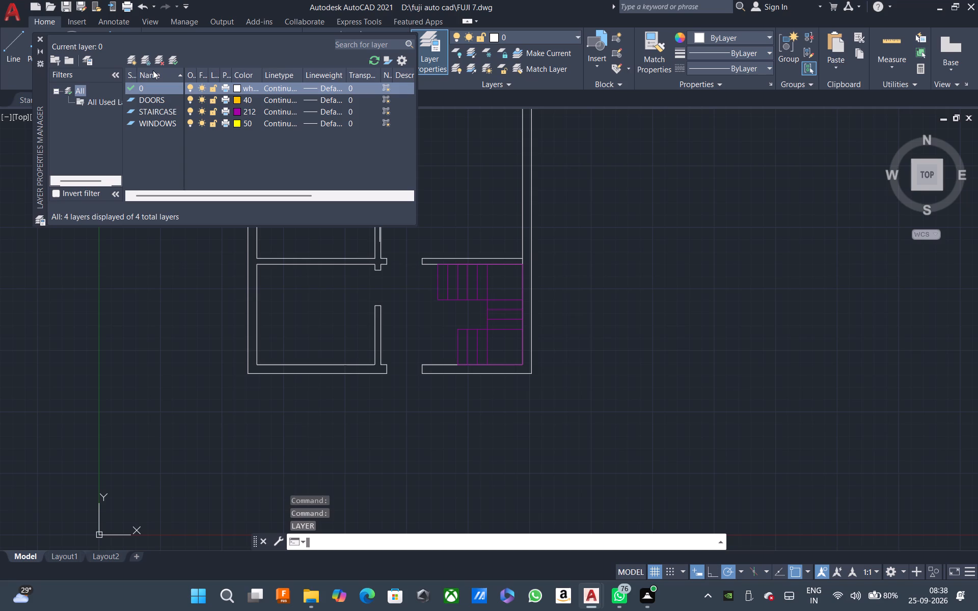
{"action": "key", "text": "Return"}
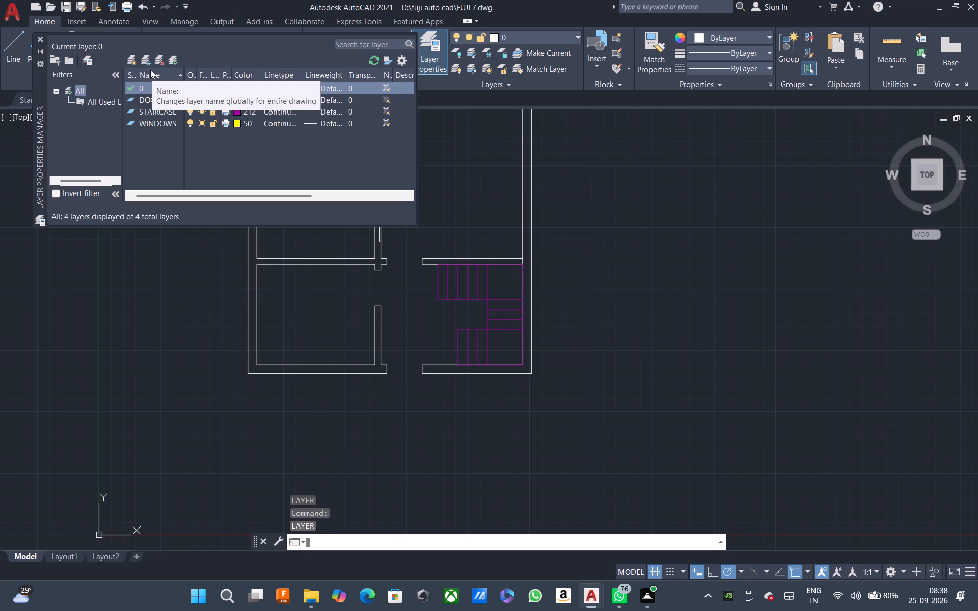
{"action": "key", "text": "space"}
{"action": "key", "text": "Return"}
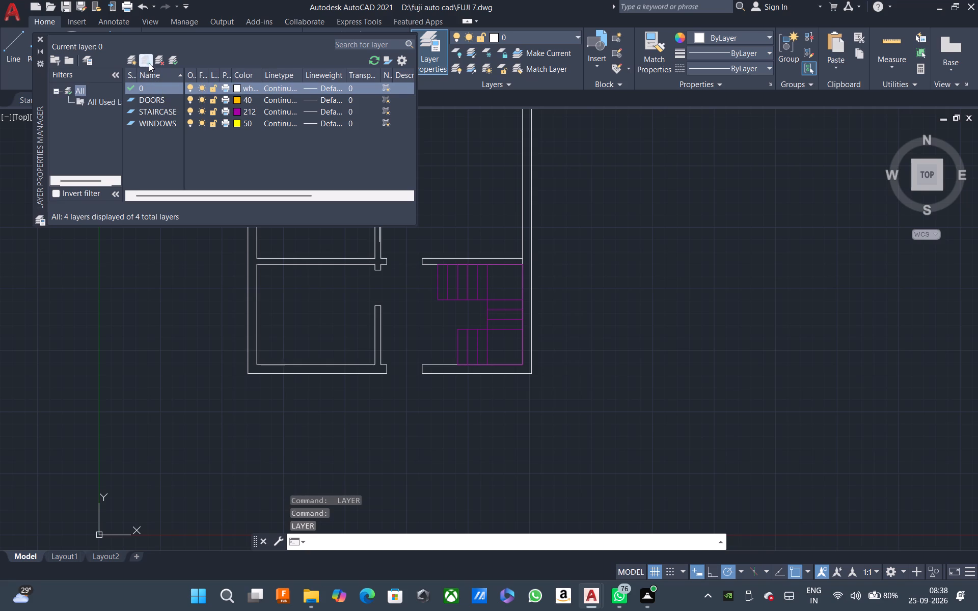
{"action": "key", "text": "BackSpace"}
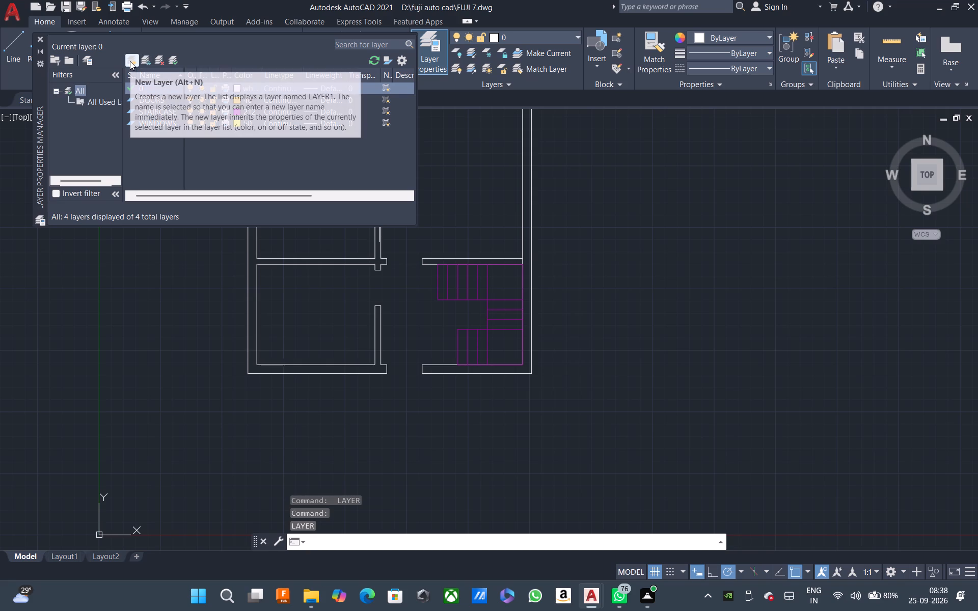
{"action": "left_click", "coordinate": [130, 61]}
{"action": "key", "text": "BackSpace"}
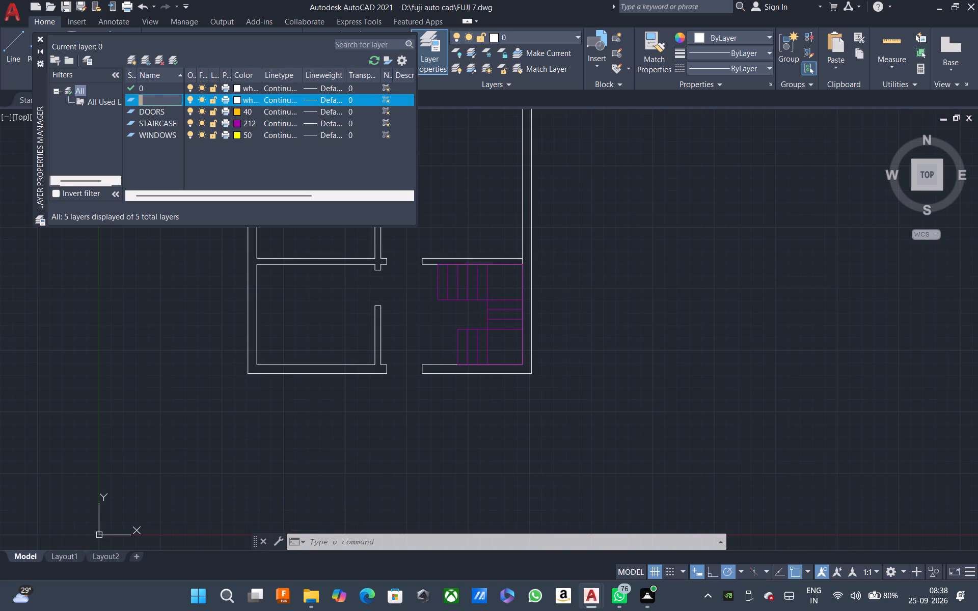
{"action": "key", "text": "t"}
{"action": "key", "text": "e"}
{"action": "type", "text": "XT"}
{"action": "left_click", "coordinate": [237, 98]}
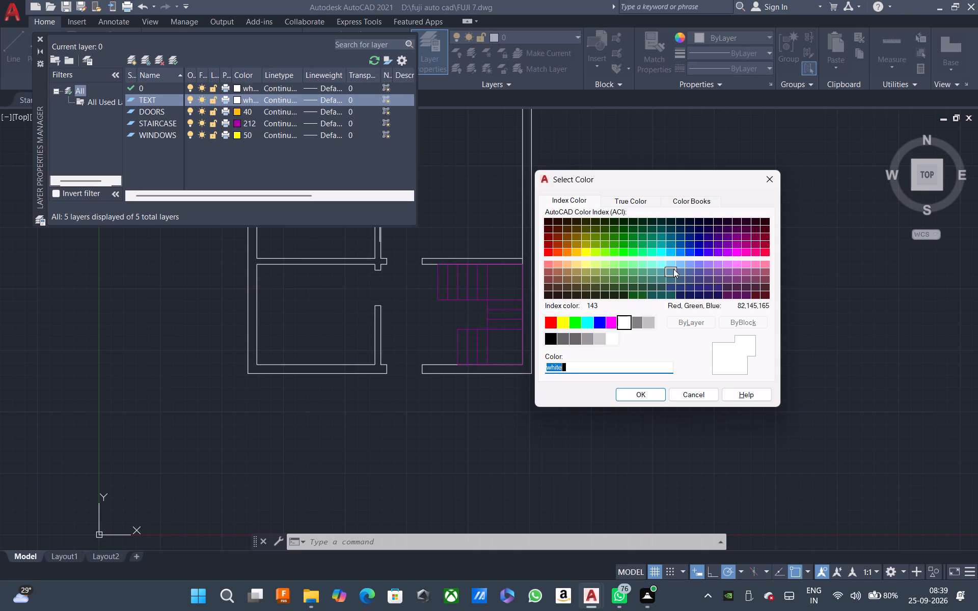
{"action": "scroll", "coordinate": [673, 269], "scroll_direction": "up", "scroll_amount": 4}
{"action": "left_click", "coordinate": [726, 266]}
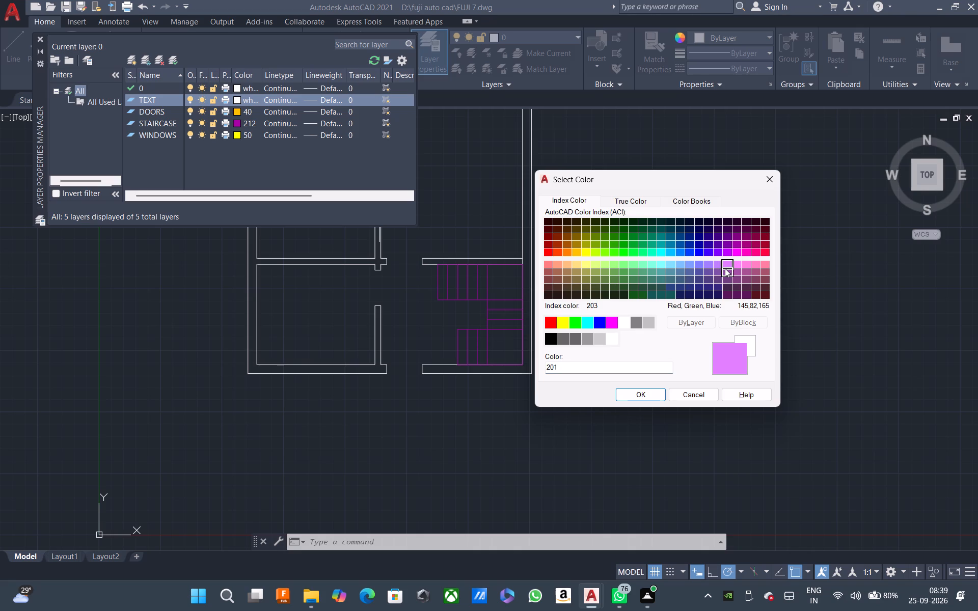
{"action": "left_click", "coordinate": [649, 397]}
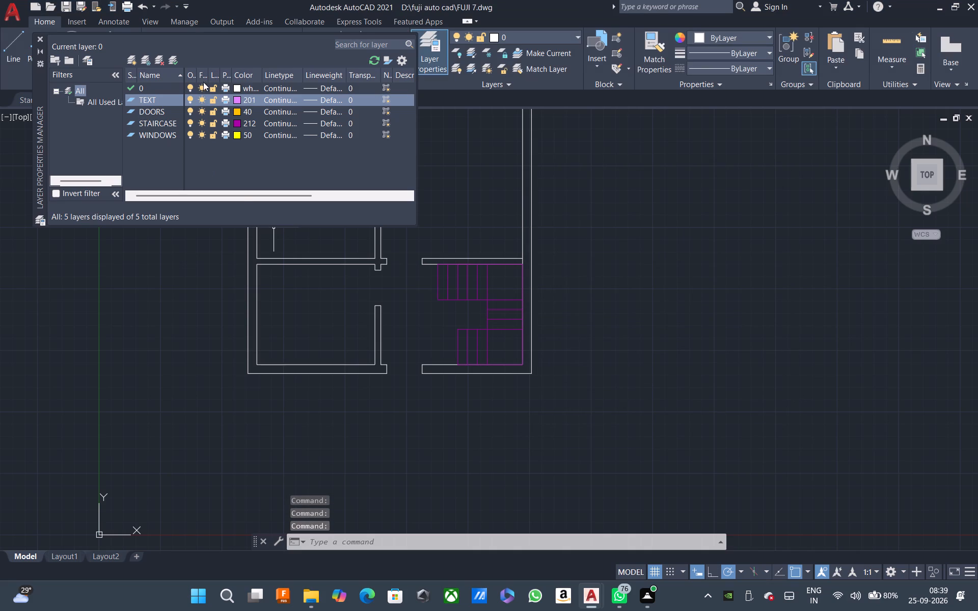
Create a new layer named FURNITURE in the layer manager.
{"action": "left_click", "coordinate": [129, 60]}
{"action": "key", "text": "BackSpace"}
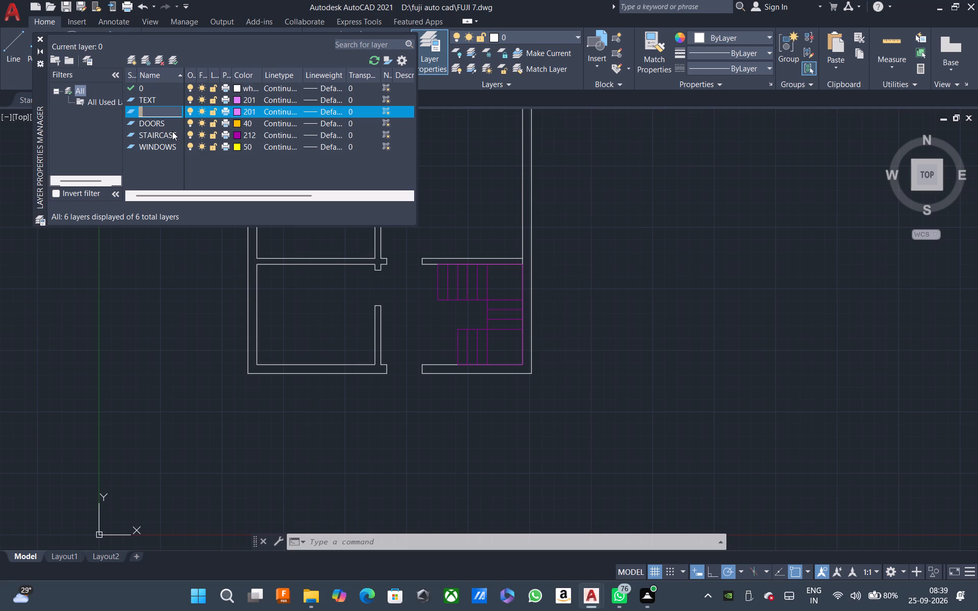
{"action": "key", "text": "f"}
{"action": "type", "text": "UN"}
{"action": "key", "text": "BackSpace"}
{"action": "type", "text": "RN"}
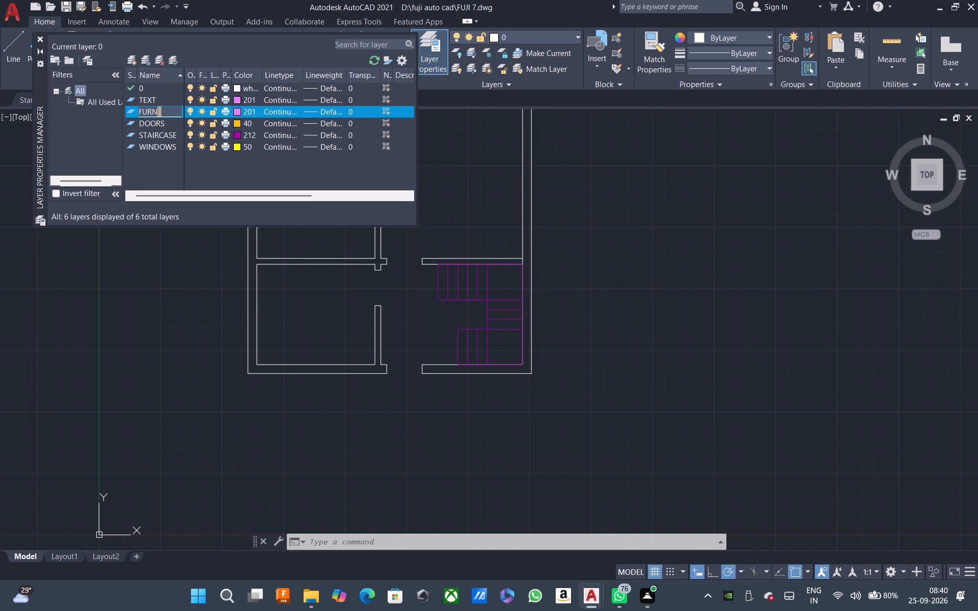
{"action": "type", "text": "IT"}
{"action": "key", "text": "u"}
{"action": "type", "text": "RE"}
Set the FURNITURE layer's colour to index colour 151.
{"action": "left_click", "coordinate": [233, 111]}
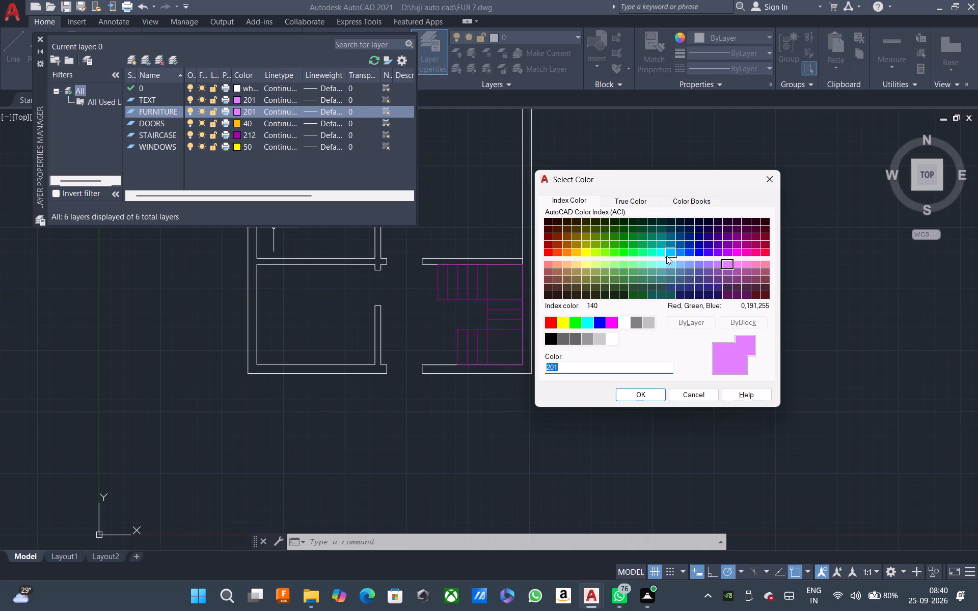
{"action": "left_click", "coordinate": [670, 266]}
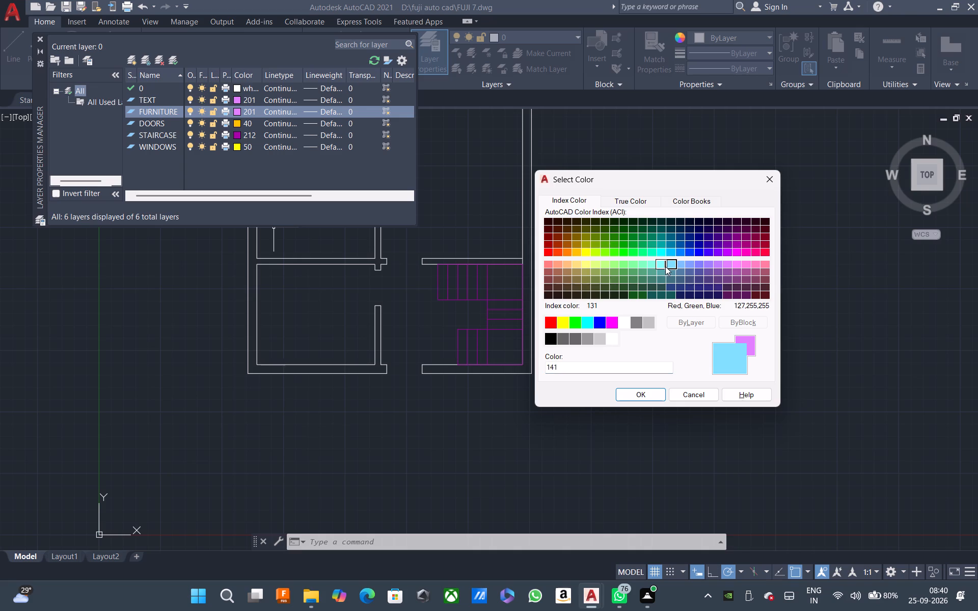
{"action": "left_click", "coordinate": [669, 253]}
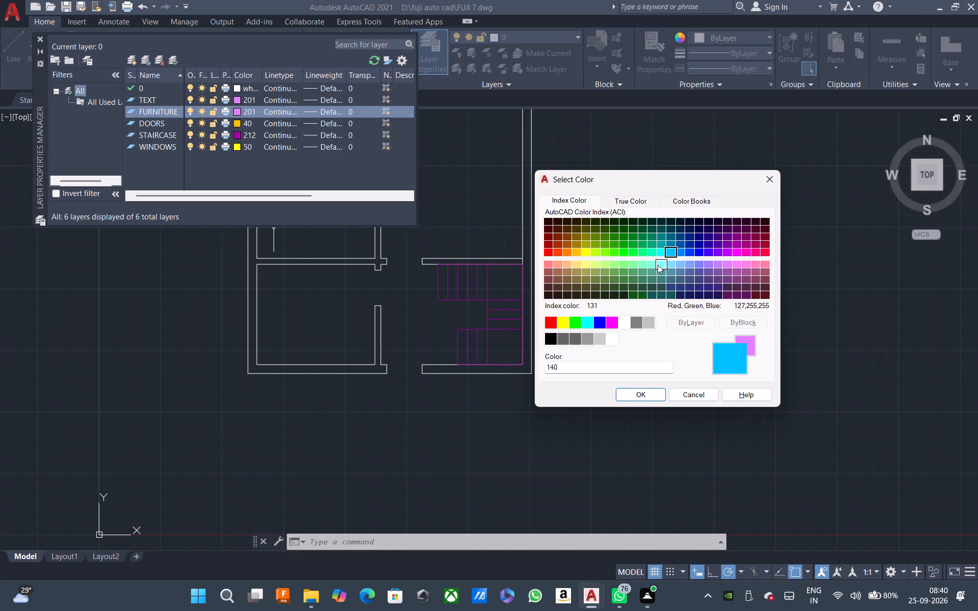
{"action": "left_click", "coordinate": [658, 265]}
{"action": "left_click", "coordinate": [681, 264]}
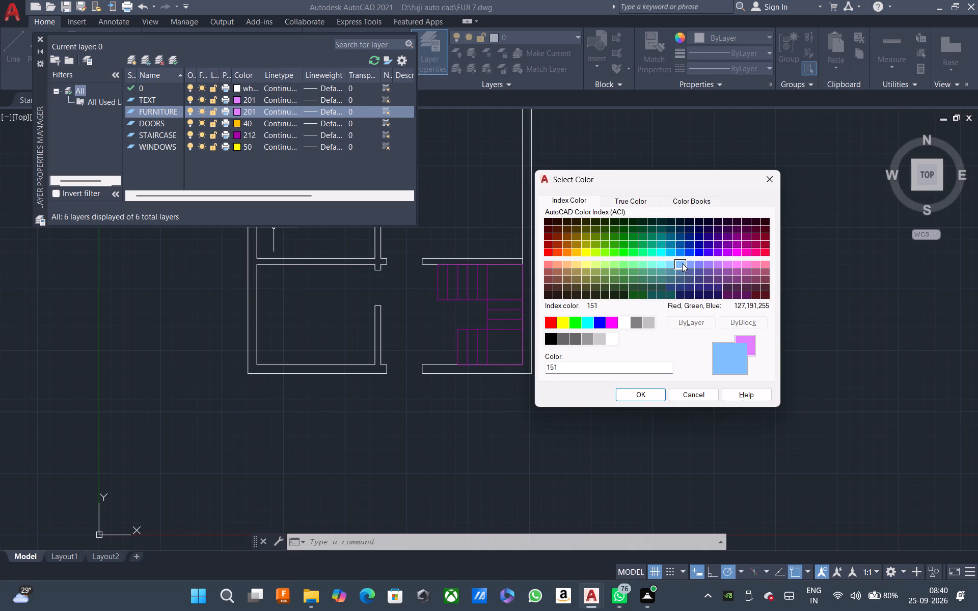
{"action": "left_click", "coordinate": [645, 392]}
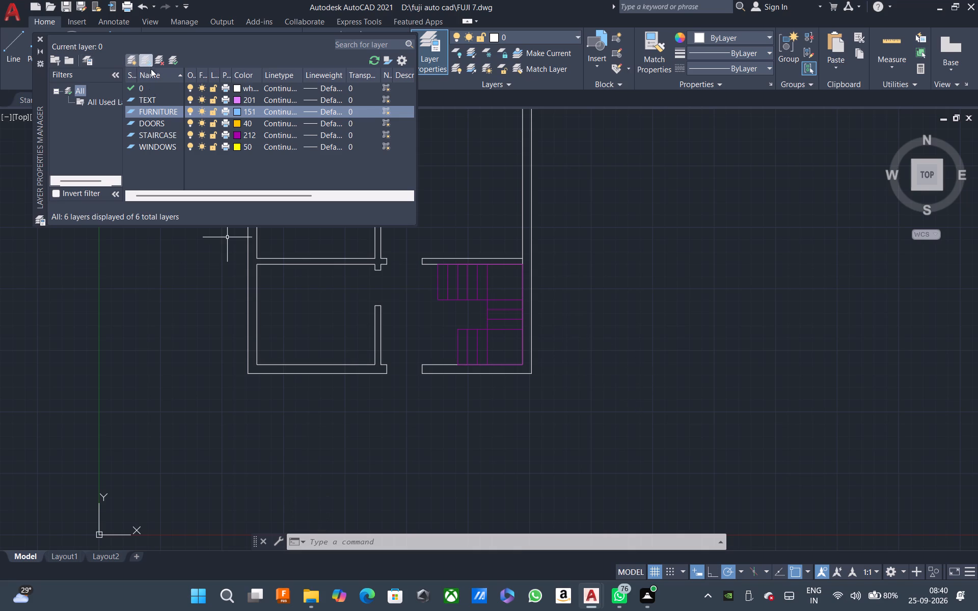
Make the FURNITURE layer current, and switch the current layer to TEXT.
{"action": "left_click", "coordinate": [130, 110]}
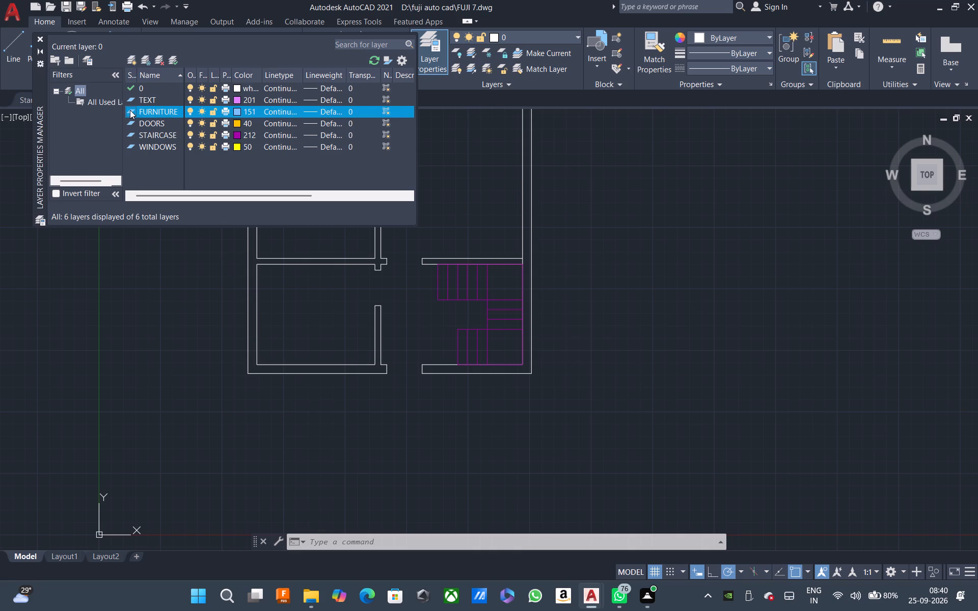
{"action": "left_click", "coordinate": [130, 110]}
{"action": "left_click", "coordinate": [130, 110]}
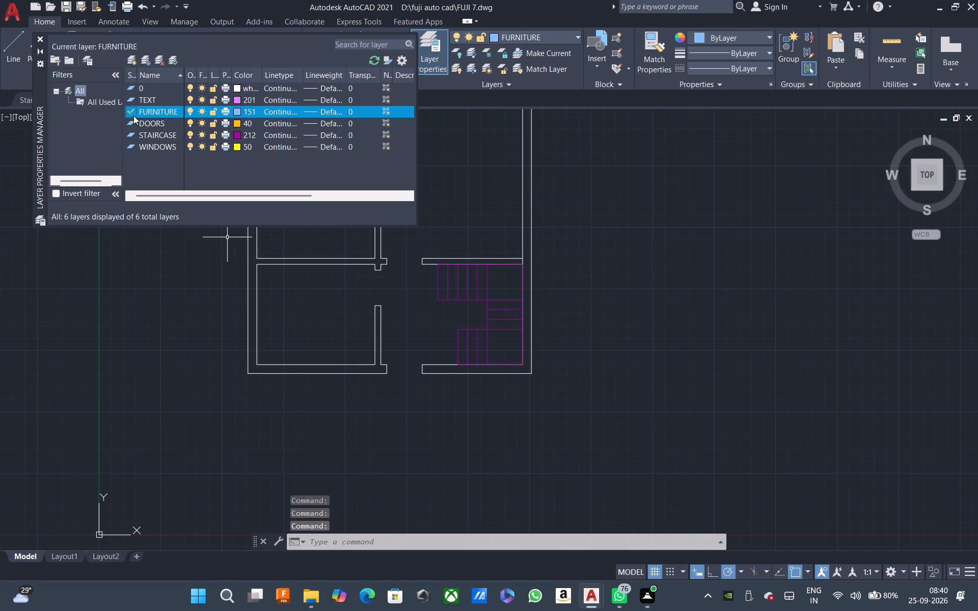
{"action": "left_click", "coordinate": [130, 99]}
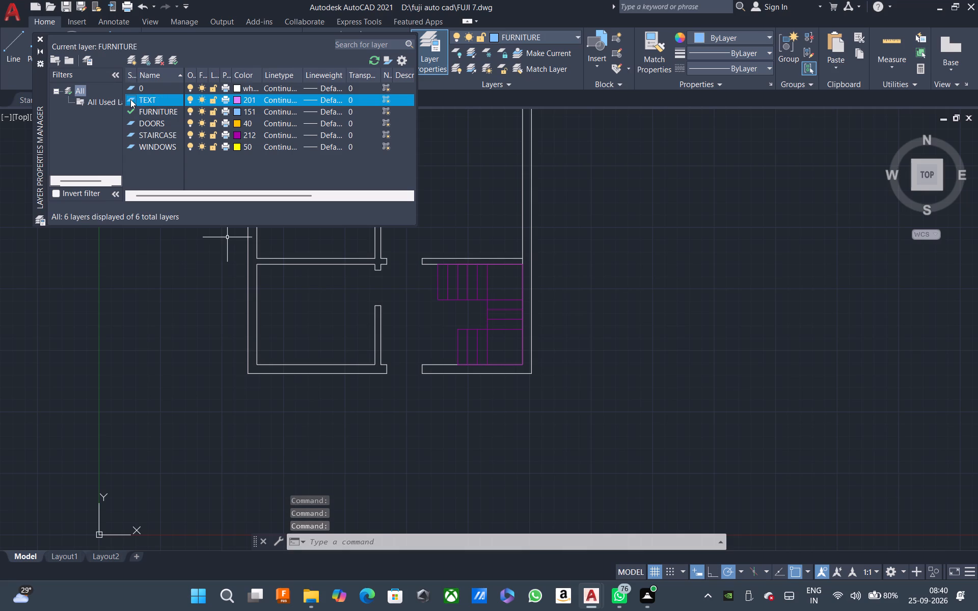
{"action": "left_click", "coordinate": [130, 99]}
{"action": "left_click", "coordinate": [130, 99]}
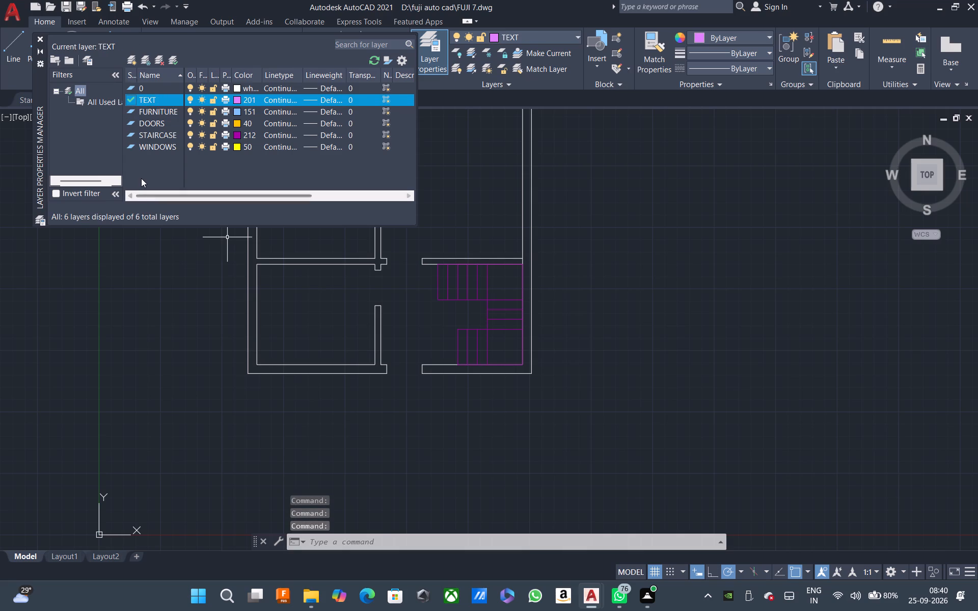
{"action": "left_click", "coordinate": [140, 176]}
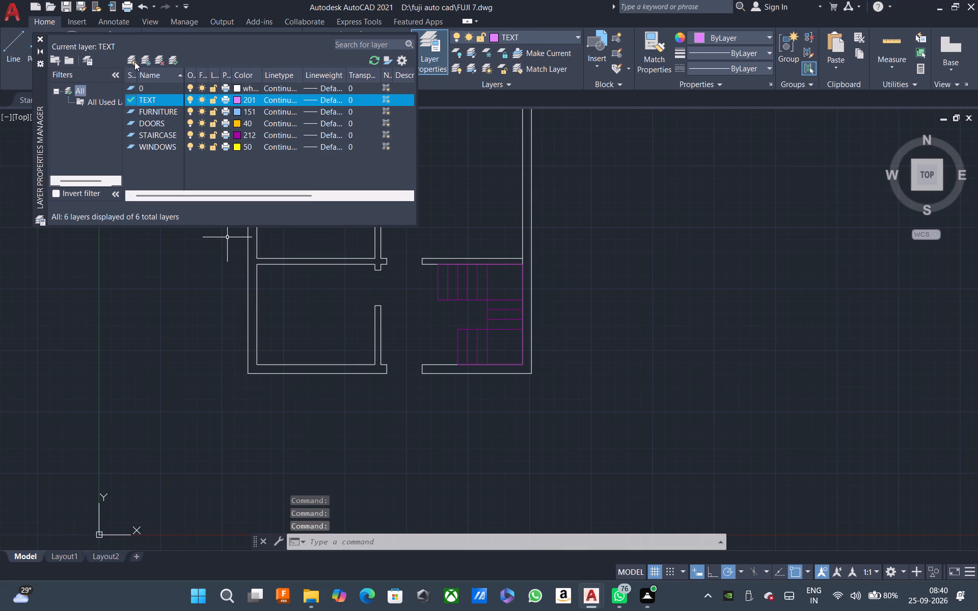
Create a new layer named WALLS and give it index colour 255.
{"action": "left_click", "coordinate": [134, 60]}
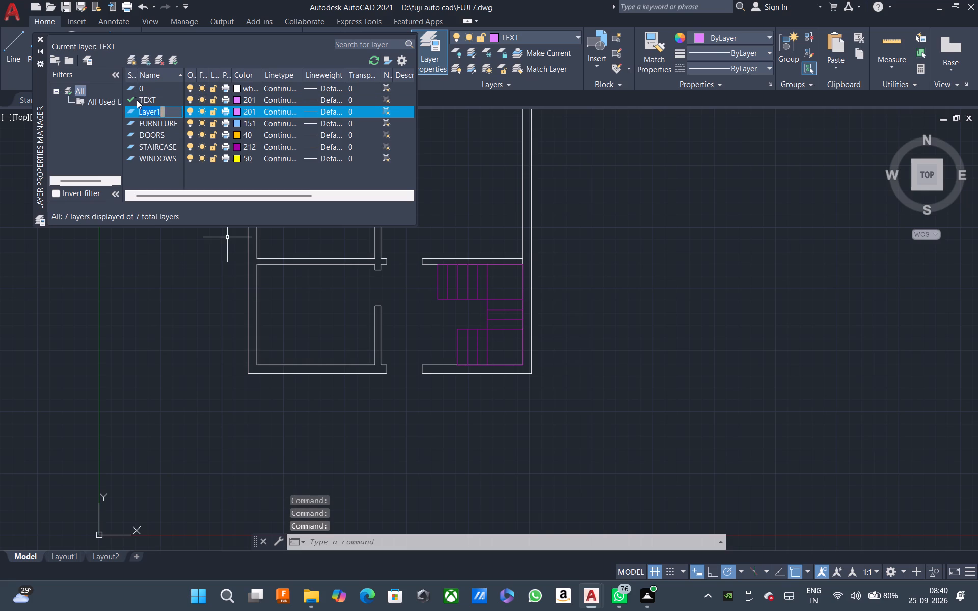
{"action": "key", "text": "BackSpace"}
{"action": "key", "text": "w"}
{"action": "key", "text": "a"}
{"action": "type", "text": "LL"}
{"action": "key", "text": "s"}
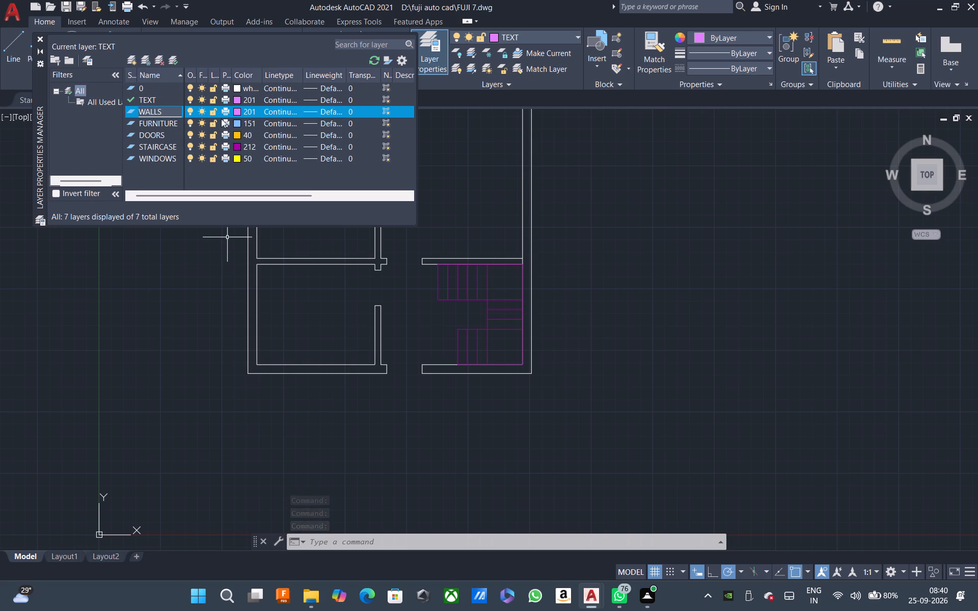
{"action": "left_click", "coordinate": [235, 115]}
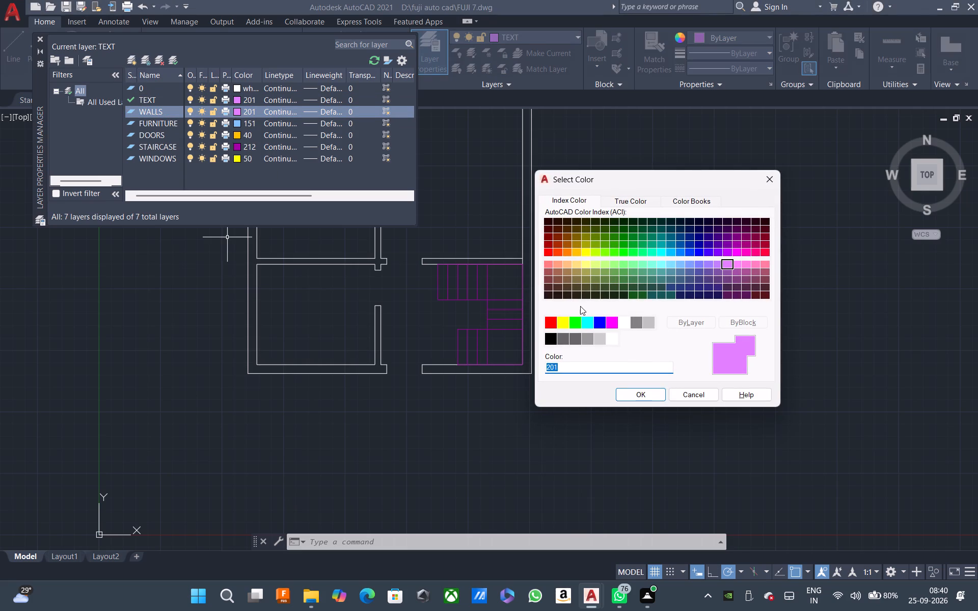
{"action": "left_click", "coordinate": [612, 338]}
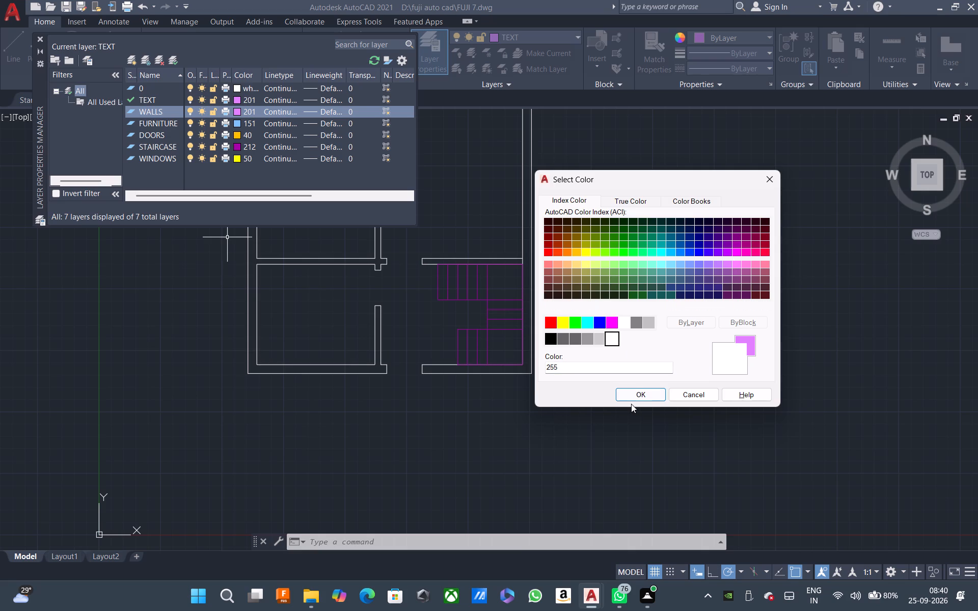
{"action": "left_click", "coordinate": [630, 397]}
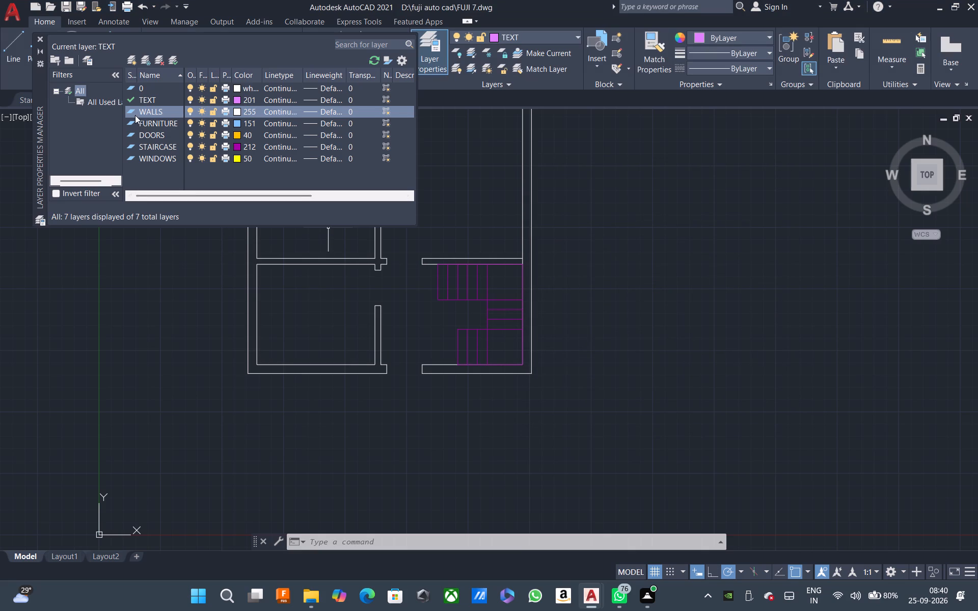
Make the WALLS layer current and close the layer manager.
{"action": "left_click", "coordinate": [132, 112]}
{"action": "left_click", "coordinate": [132, 110]}
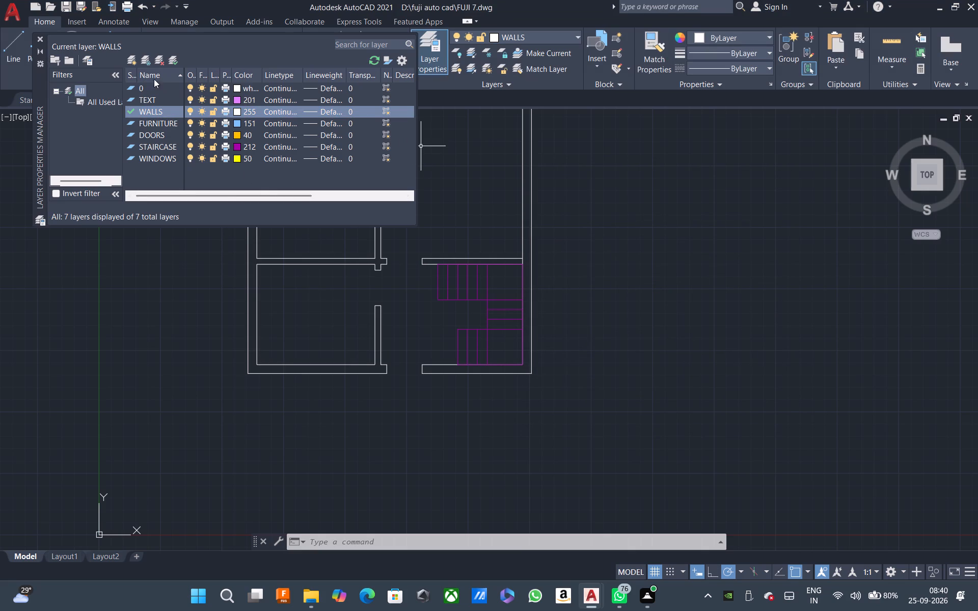
{"action": "left_click", "coordinate": [449, 165]}
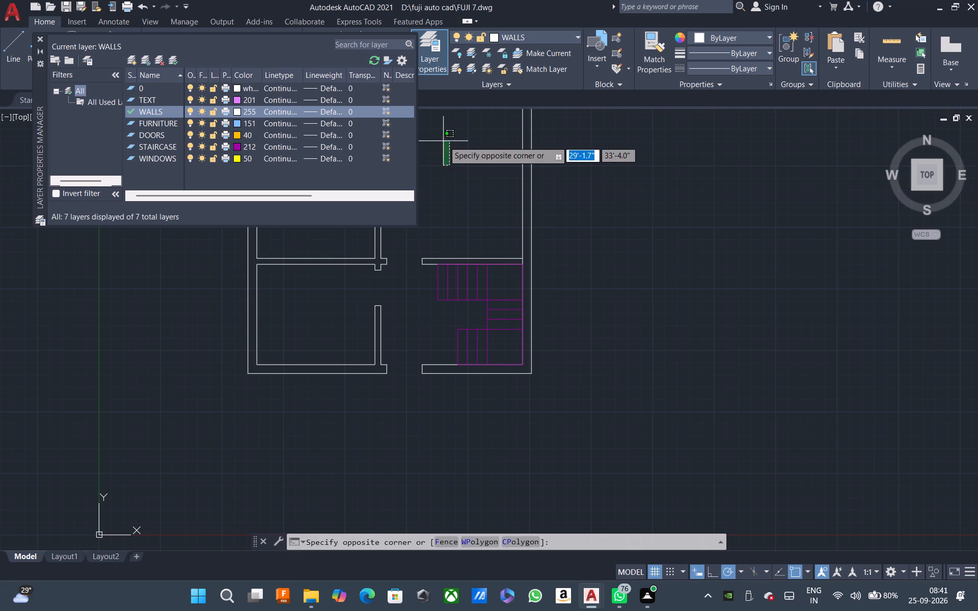
{"action": "left_click", "coordinate": [444, 141]}
{"action": "key", "text": "Escape"}
{"action": "left_click", "coordinate": [38, 36]}
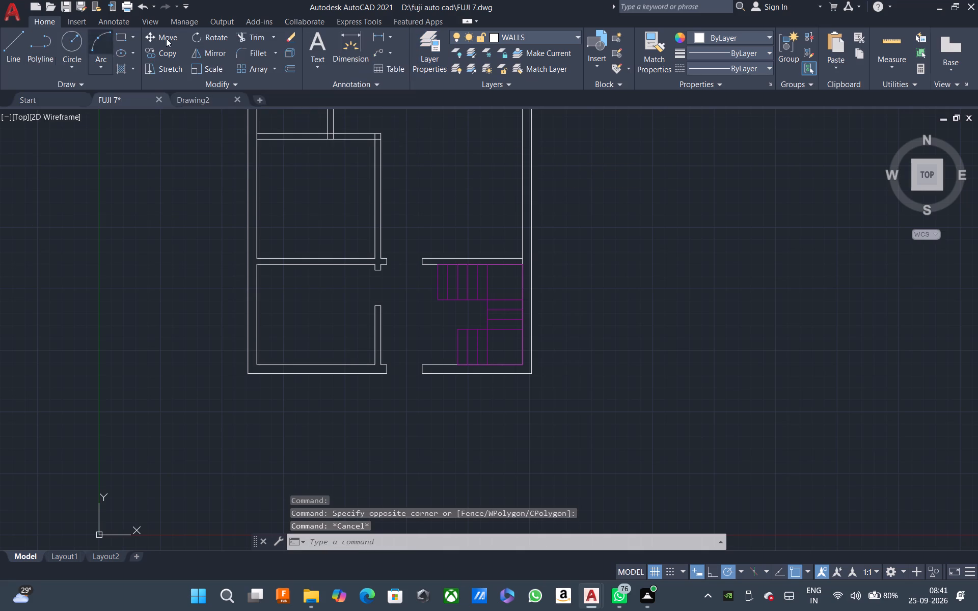
{"action": "left_click", "coordinate": [498, 36]}
{"action": "key", "text": "Escape"}
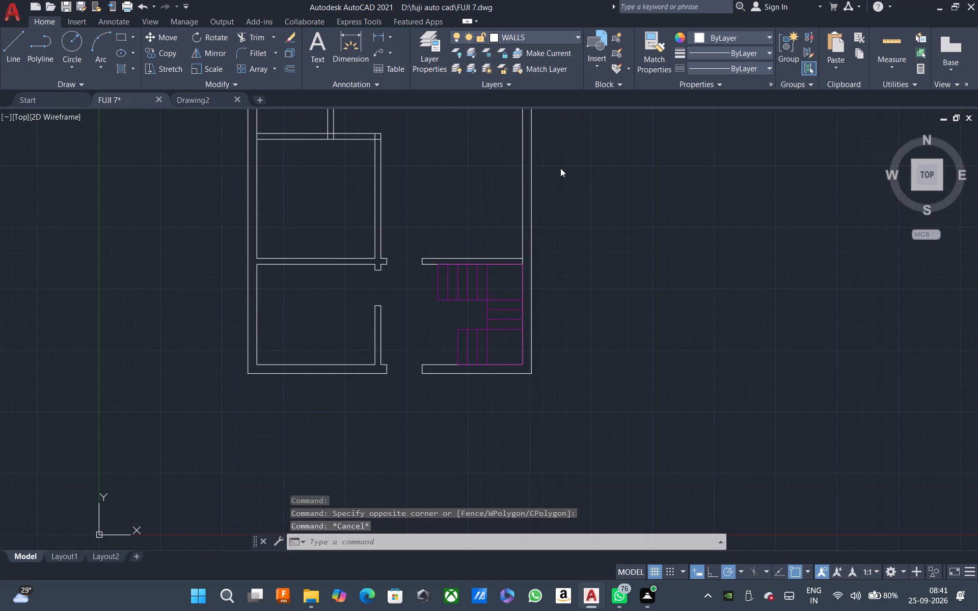
Turn off the STAIRCASE layer to hide the staircase in the floor plan.
{"action": "scroll", "coordinate": [396, 228], "scroll_direction": "down", "scroll_amount": 2}
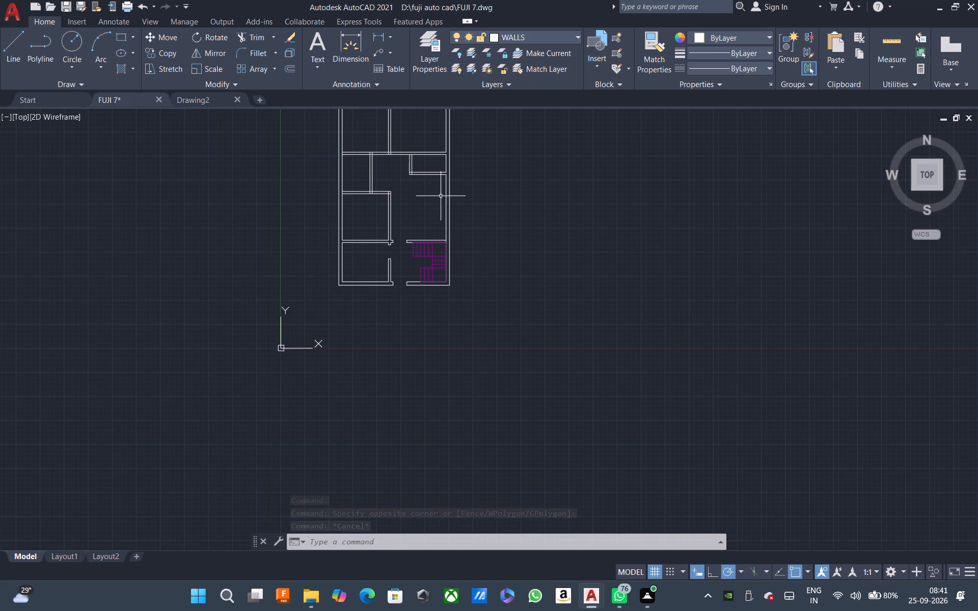
{"action": "left_click", "coordinate": [429, 251]}
{"action": "left_click", "coordinate": [518, 37]}
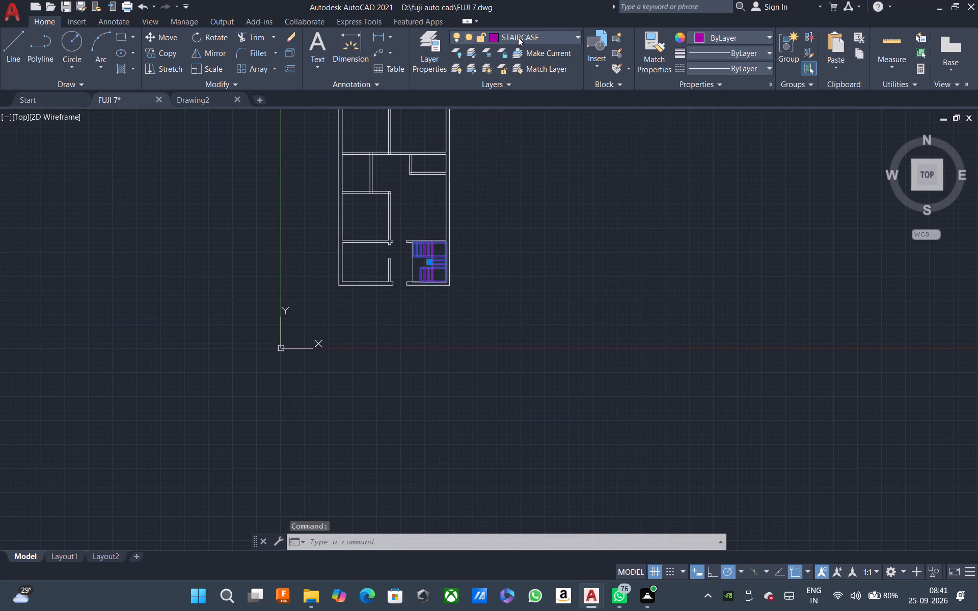
{"action": "left_click", "coordinate": [461, 98]}
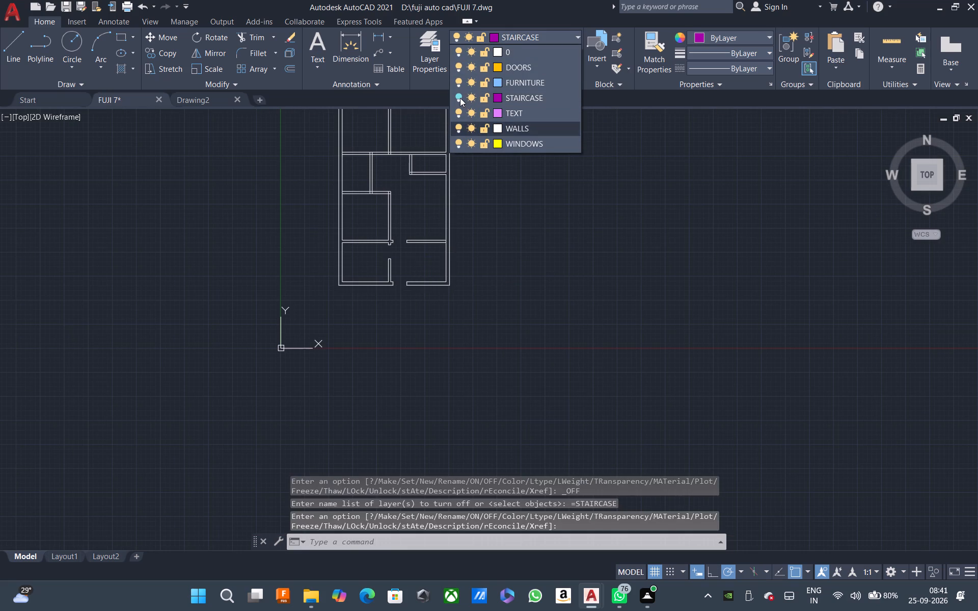
{"action": "key", "text": "Escape"}
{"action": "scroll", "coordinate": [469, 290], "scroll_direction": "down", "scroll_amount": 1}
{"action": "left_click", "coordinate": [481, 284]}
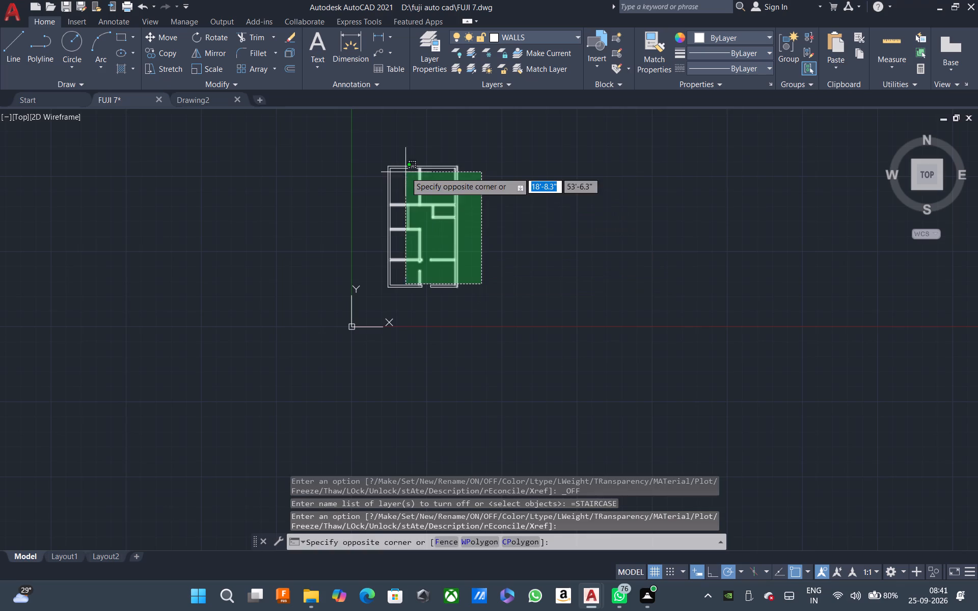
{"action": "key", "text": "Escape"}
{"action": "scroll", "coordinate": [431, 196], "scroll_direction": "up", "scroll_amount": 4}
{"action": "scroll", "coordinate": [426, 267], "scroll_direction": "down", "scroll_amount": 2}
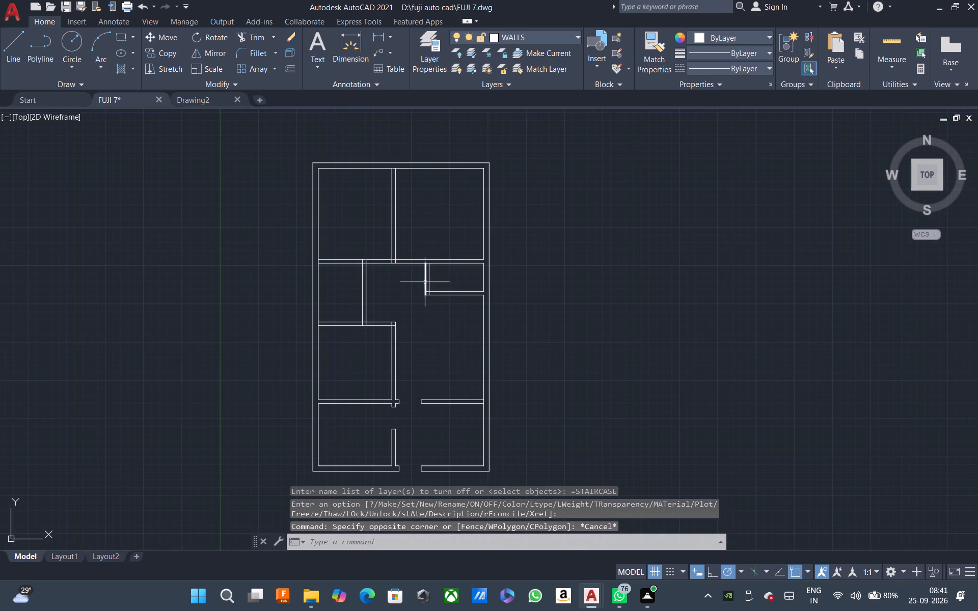
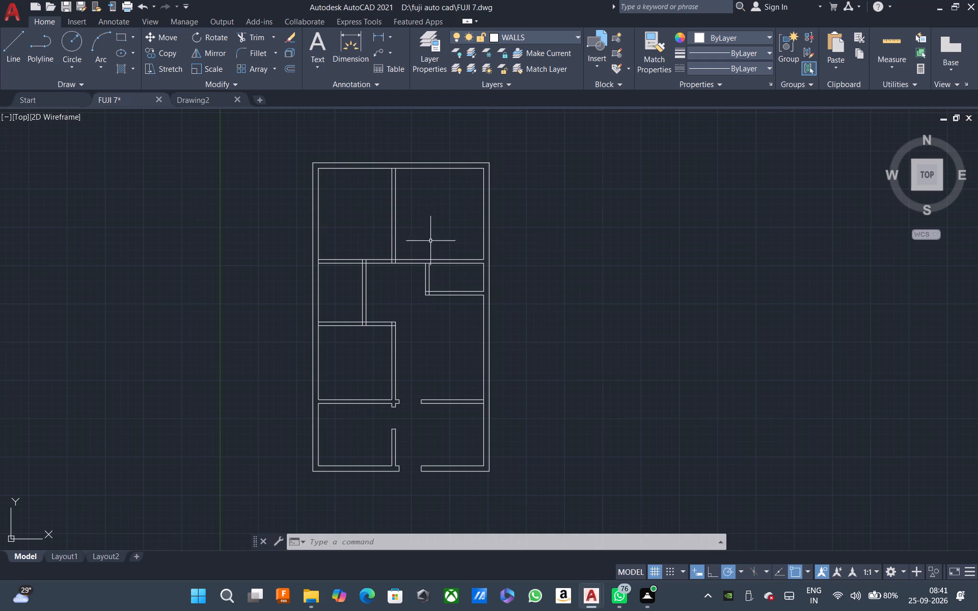
Trim the overlapping line inside the lower-left wall corner of the small east-side room.
{"action": "scroll", "coordinate": [400, 270], "scroll_direction": "up", "scroll_amount": 2}
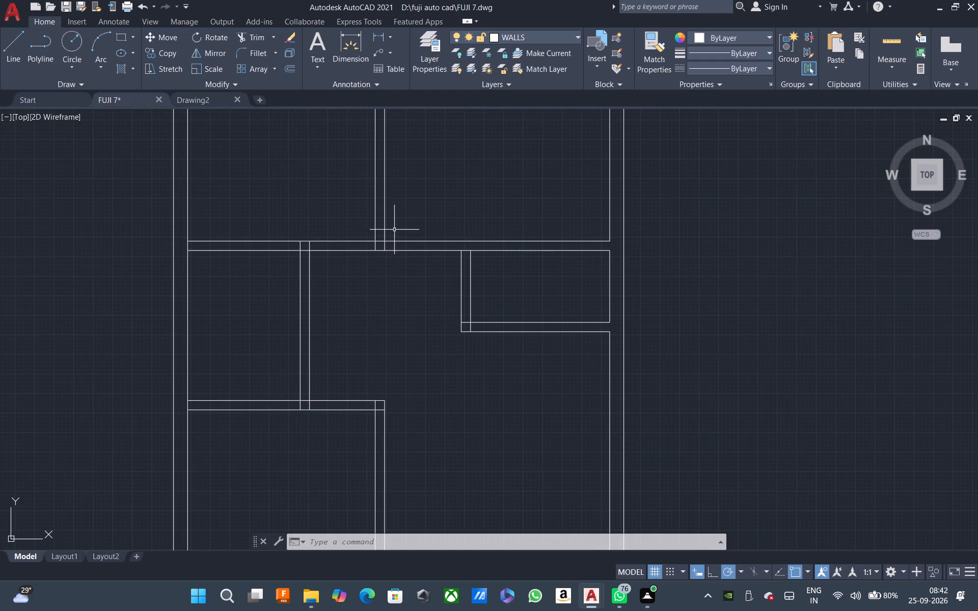
{"action": "type", "text": "TR"}
{"action": "key", "text": "space"}
{"action": "scroll", "coordinate": [363, 237], "scroll_direction": "up", "scroll_amount": 3}
{"action": "scroll", "coordinate": [372, 240], "scroll_direction": "down", "scroll_amount": 5}
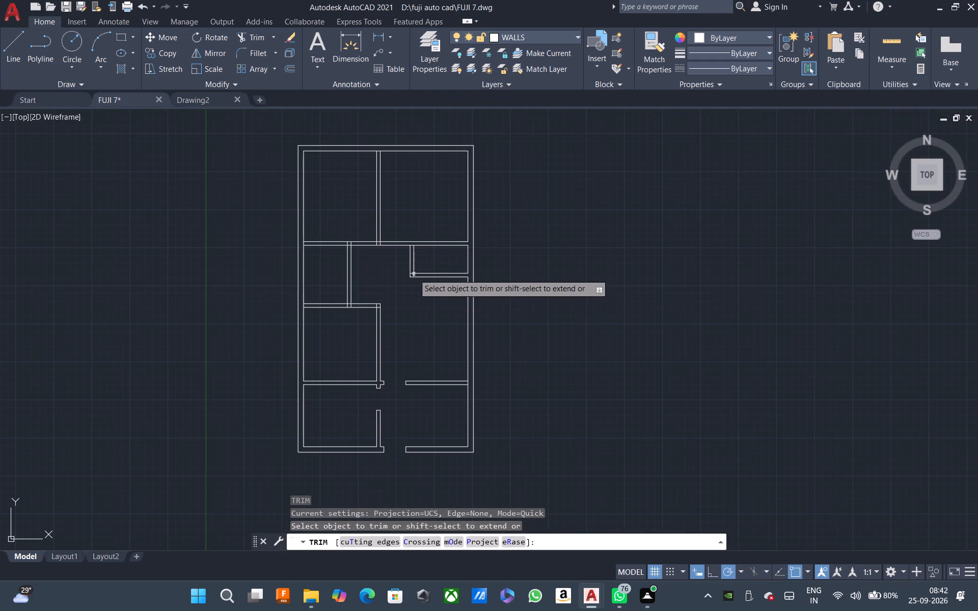
{"action": "scroll", "coordinate": [413, 272], "scroll_direction": "up", "scroll_amount": 4}
{"action": "left_click", "coordinate": [412, 286]}
{"action": "left_click", "coordinate": [405, 287]}
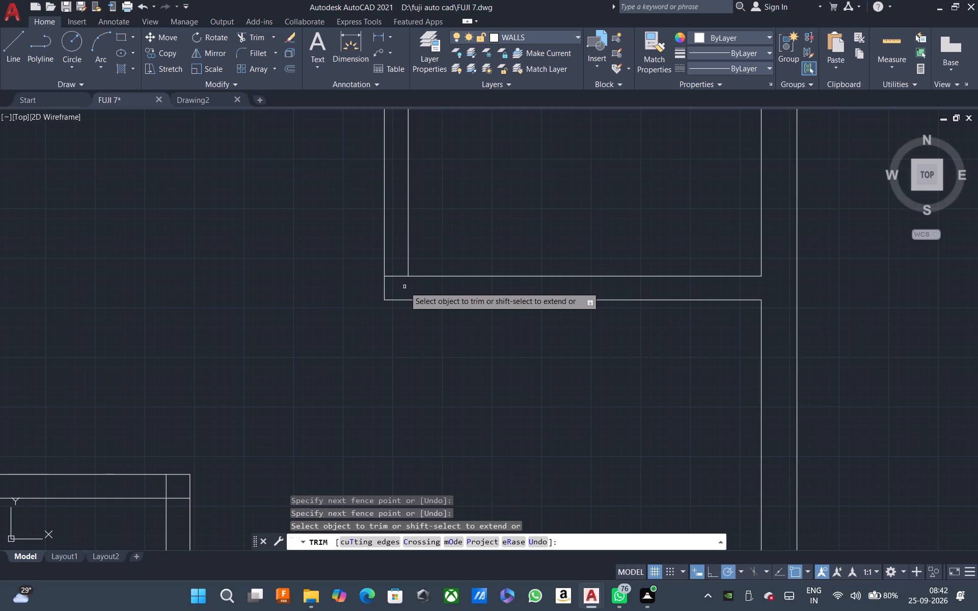
{"action": "key", "text": "Escape"}
{"action": "key", "text": "Escape"}
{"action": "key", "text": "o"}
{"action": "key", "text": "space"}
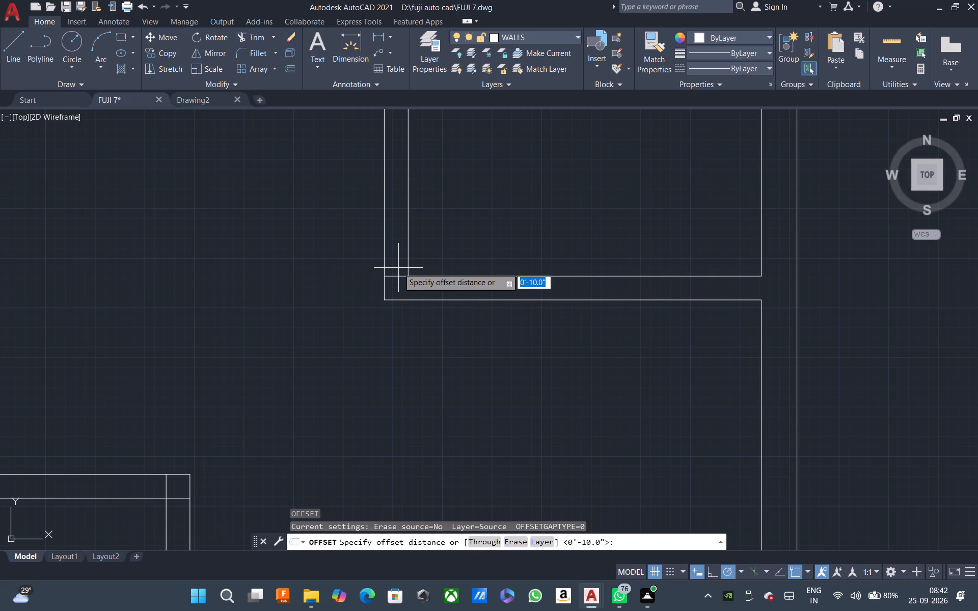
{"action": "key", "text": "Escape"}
Offset the wall line along the top of the small east-side room 6" downward.
{"action": "middle_click_drag", "start_coordinate": [437, 216], "coordinate": [420, 317]}
{"action": "scroll", "coordinate": [420, 317], "scroll_direction": "down", "scroll_amount": 1}
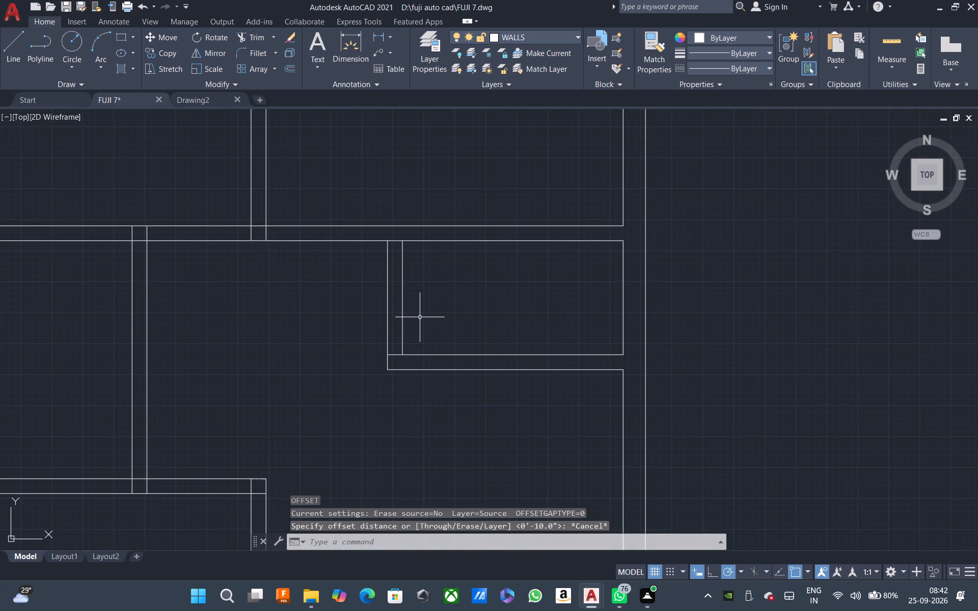
{"action": "type", "text": "O 6"}
{"action": "key", "text": "space"}
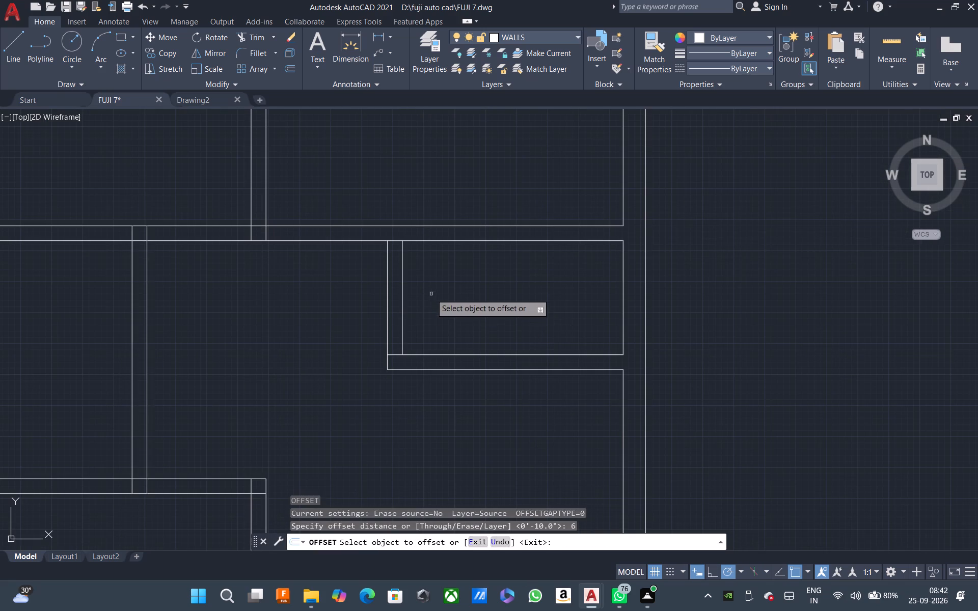
{"action": "left_click", "coordinate": [417, 241]}
{"action": "left_click", "coordinate": [411, 275]}
{"action": "key", "text": "Escape"}
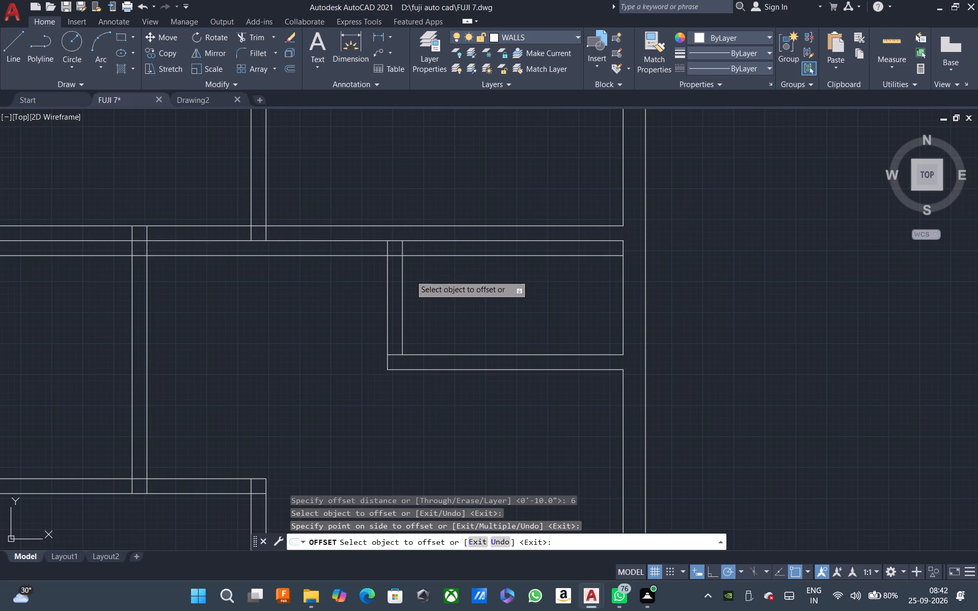
Offset the new line 2'4" further down to mark the other side of the small east-side room's door opening.
{"action": "type", "text": "O"}
{"action": "key", "text": "space"}
{"action": "key", "text": "2"}
{"action": "key", "text": "apostrophe"}
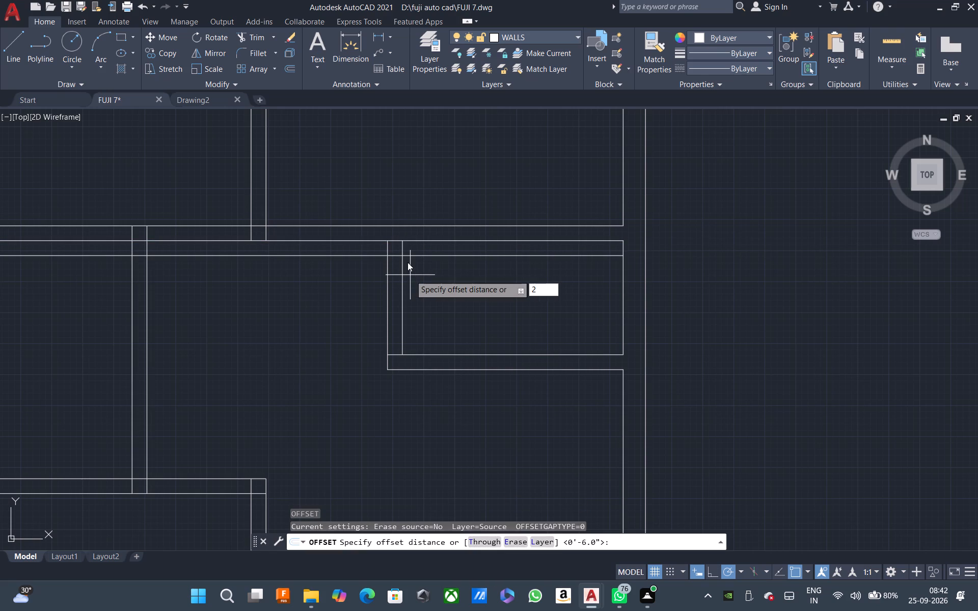
{"action": "type", "text": "4"}
{"action": "key", "text": "space"}
{"action": "left_click", "coordinate": [414, 255]}
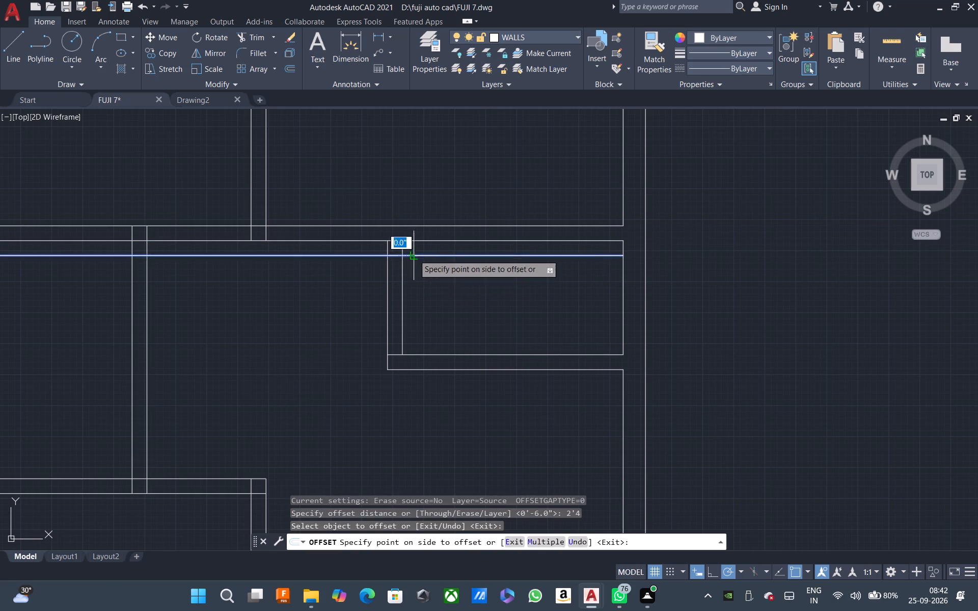
{"action": "left_click", "coordinate": [412, 281]}
{"action": "key", "text": "Escape"}
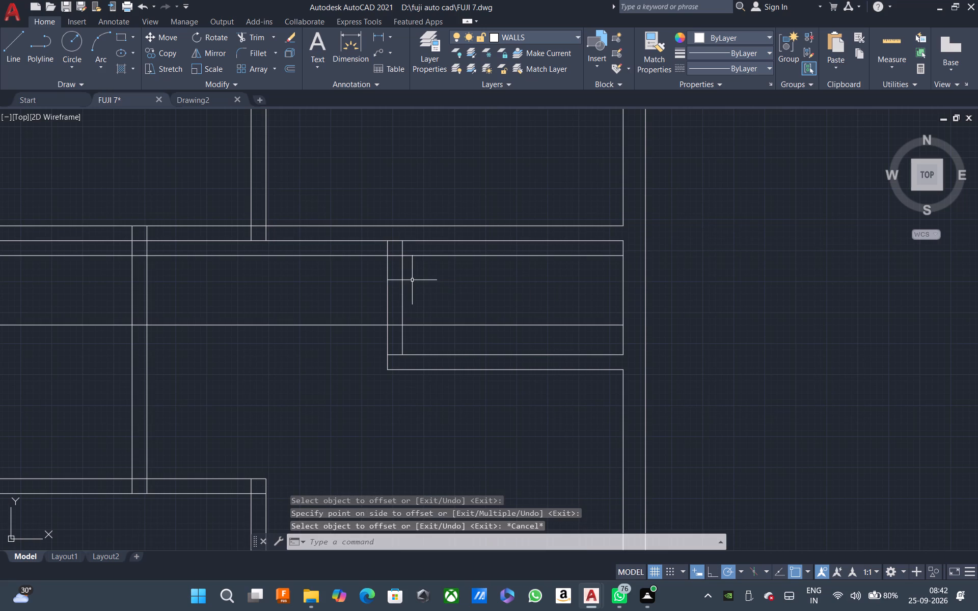
Trim the guide lines and wall faces to cut the door opening in the small east-side room's west wall.
{"action": "type", "text": "TR"}
{"action": "key", "text": "space"}
{"action": "left_click", "coordinate": [424, 338]}
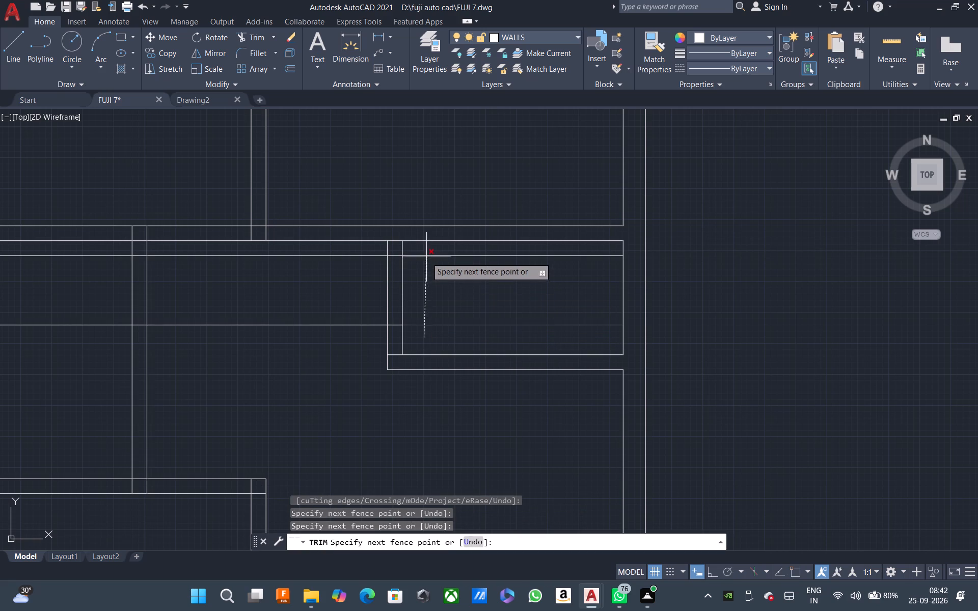
{"action": "left_click", "coordinate": [425, 256]}
{"action": "left_click", "coordinate": [427, 269]}
{"action": "left_click", "coordinate": [428, 250]}
{"action": "left_click", "coordinate": [428, 282]}
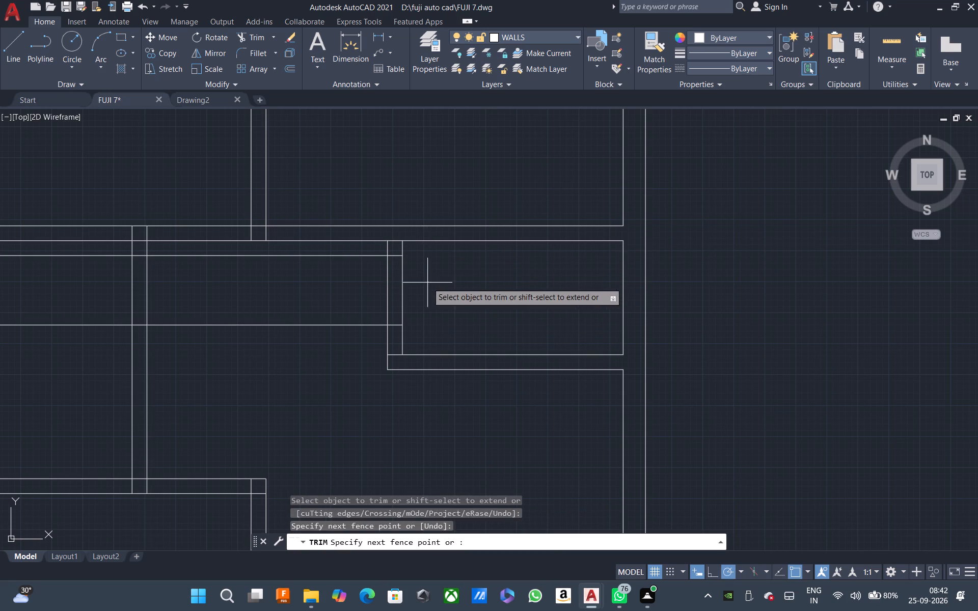
{"action": "left_click", "coordinate": [369, 283]}
{"action": "left_click", "coordinate": [353, 349]}
{"action": "left_click", "coordinate": [360, 254]}
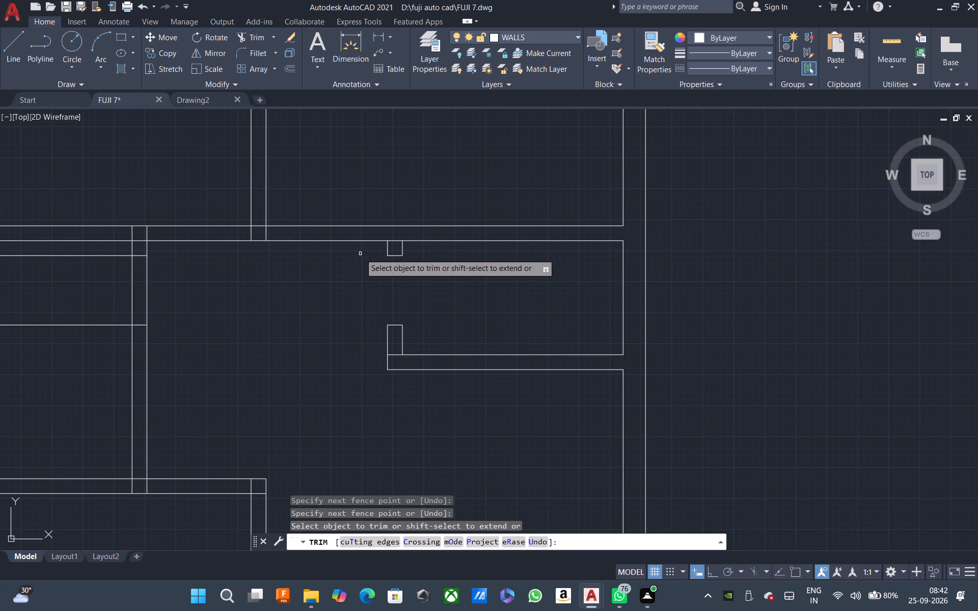
{"action": "key", "text": "Escape"}
Erase the two leftover guide line pieces crossing the west room and its partition.
{"action": "left_click", "coordinate": [95, 347]}
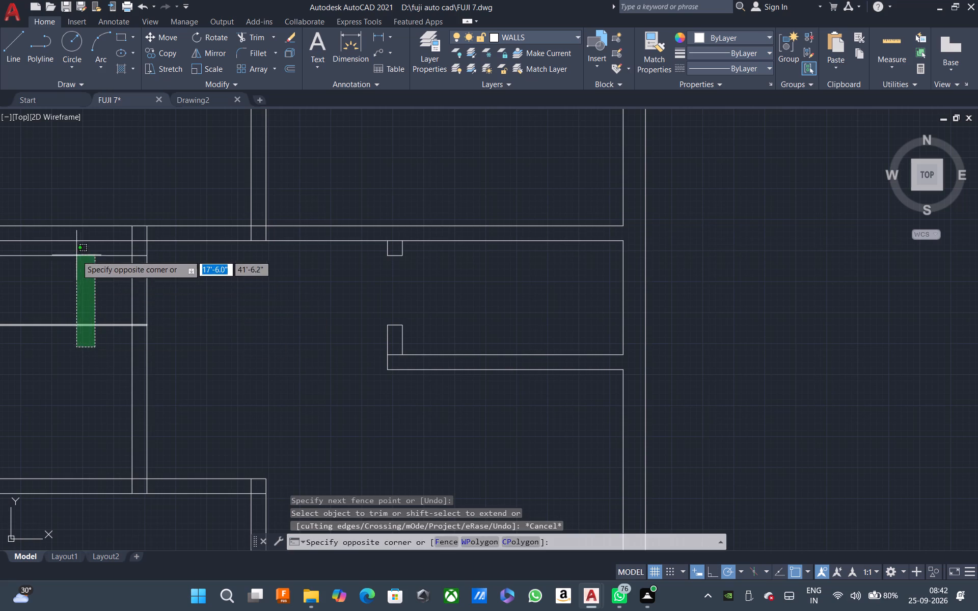
{"action": "left_click", "coordinate": [72, 251]}
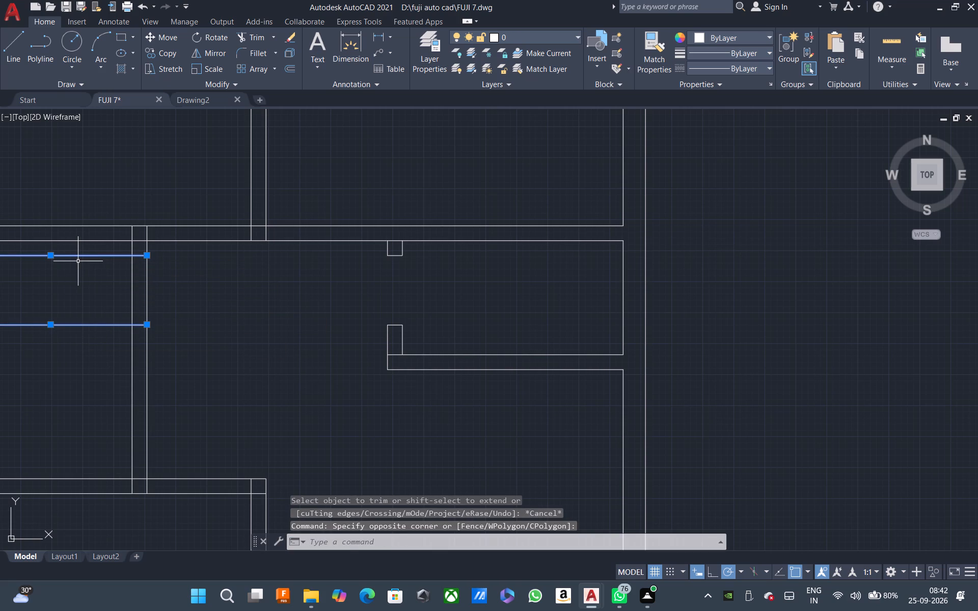
{"action": "key", "text": "e"}
{"action": "key", "text": "space"}
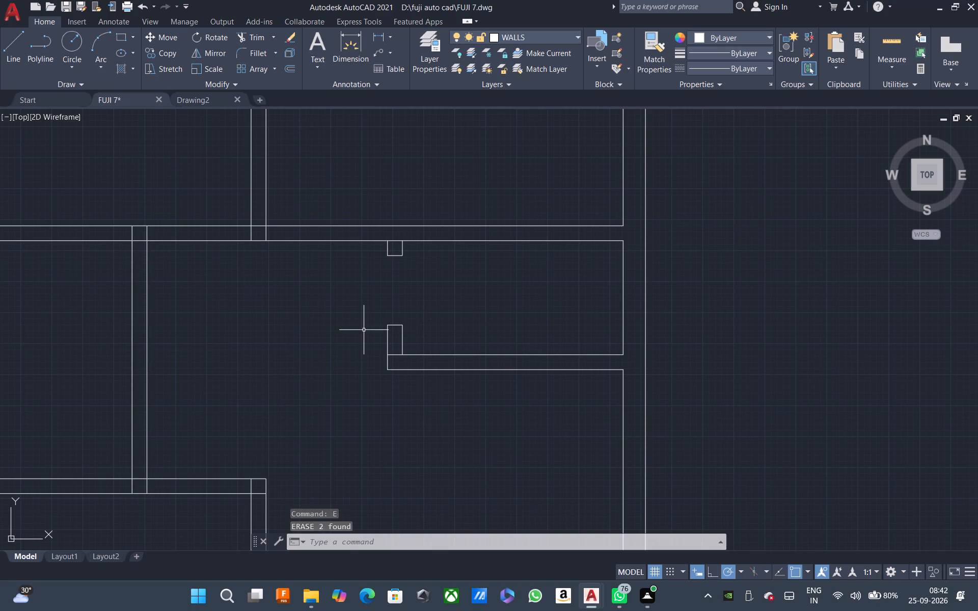
Trim the overlapping lines where walls meet the main cross wall, the west outer wall and the small east-side room's door jambs.
{"action": "middle_click_drag", "start_coordinate": [334, 341], "coordinate": [524, 345]}
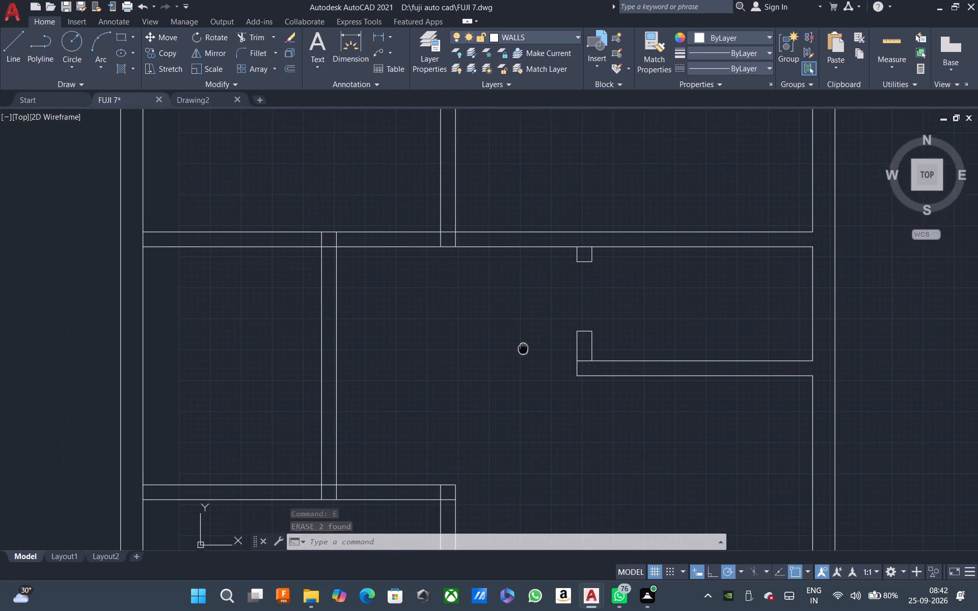
{"action": "middle_click_drag", "start_coordinate": [524, 345], "coordinate": [526, 343]}
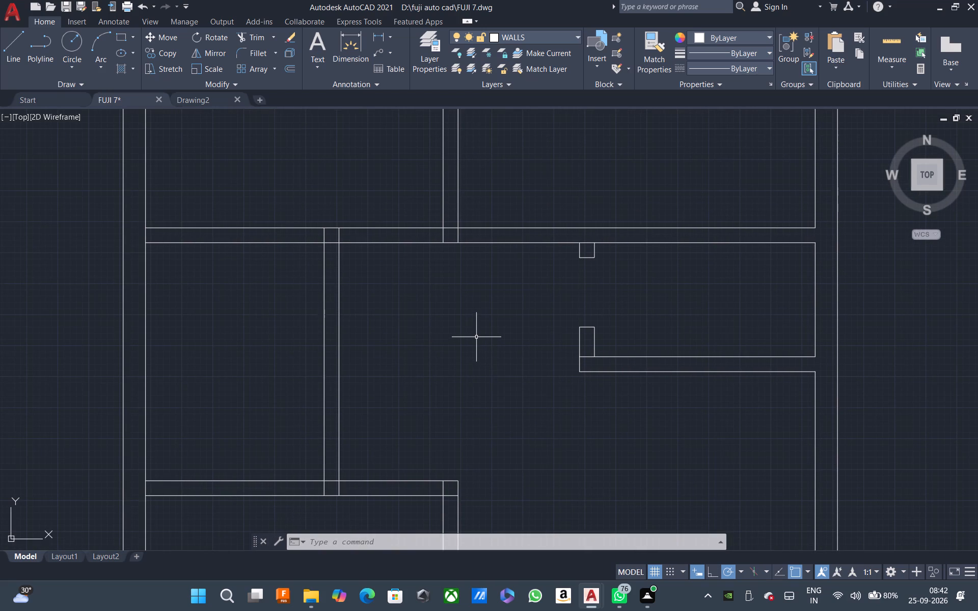
{"action": "type", "text": "TR"}
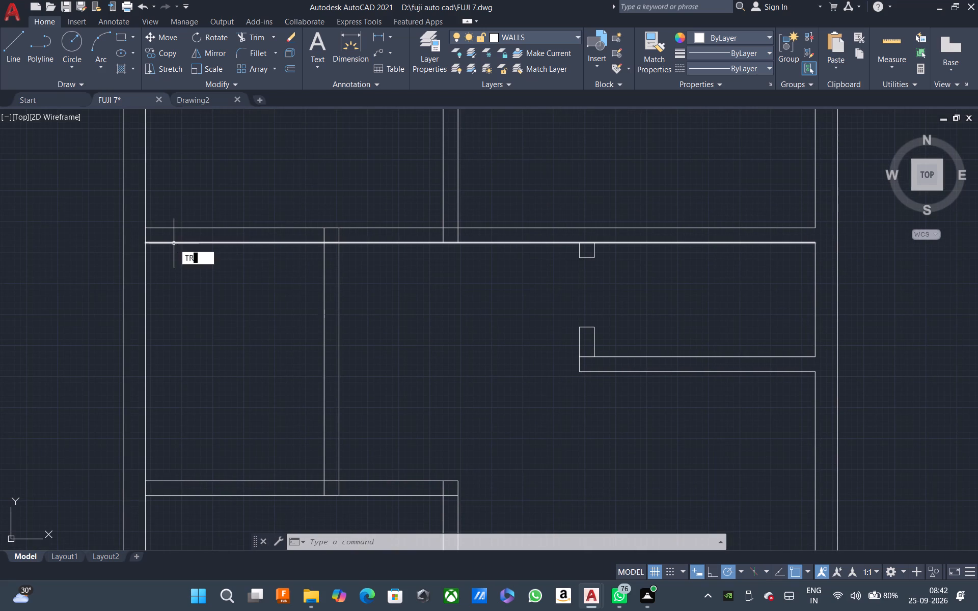
{"action": "key", "text": "space"}
{"action": "left_click", "coordinate": [144, 236]}
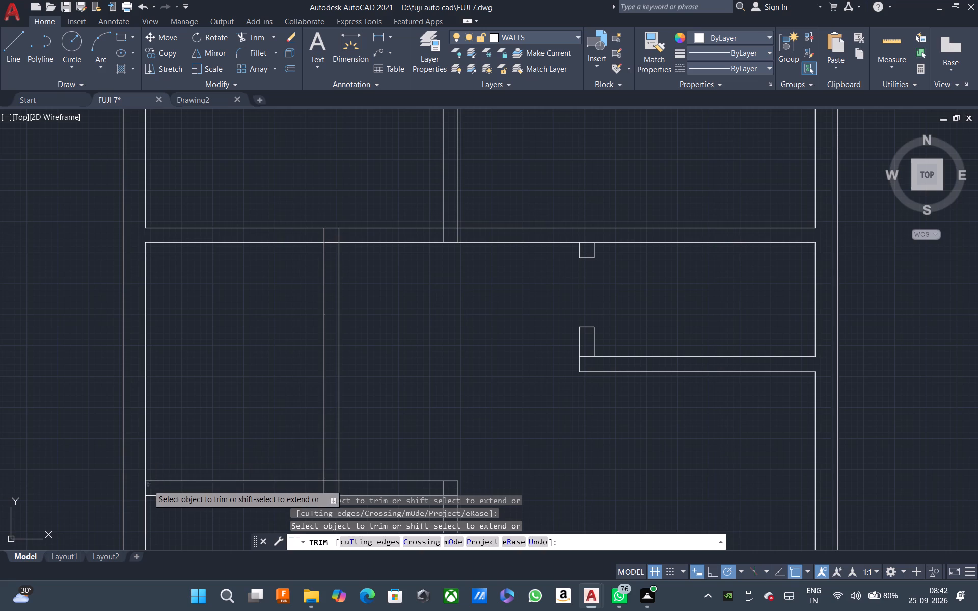
{"action": "left_click", "coordinate": [145, 487]}
{"action": "left_click", "coordinate": [312, 235]}
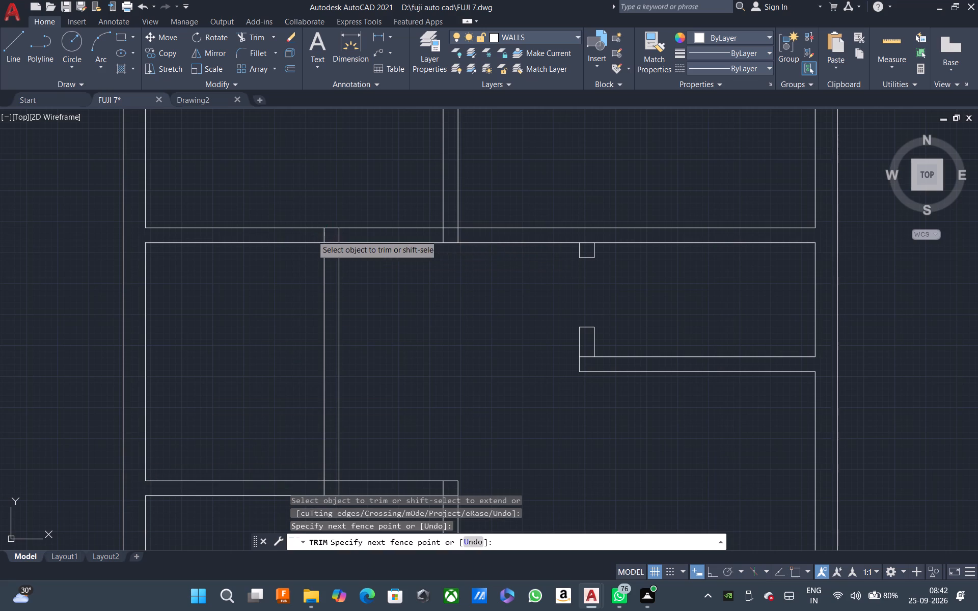
{"action": "left_click", "coordinate": [475, 236]}
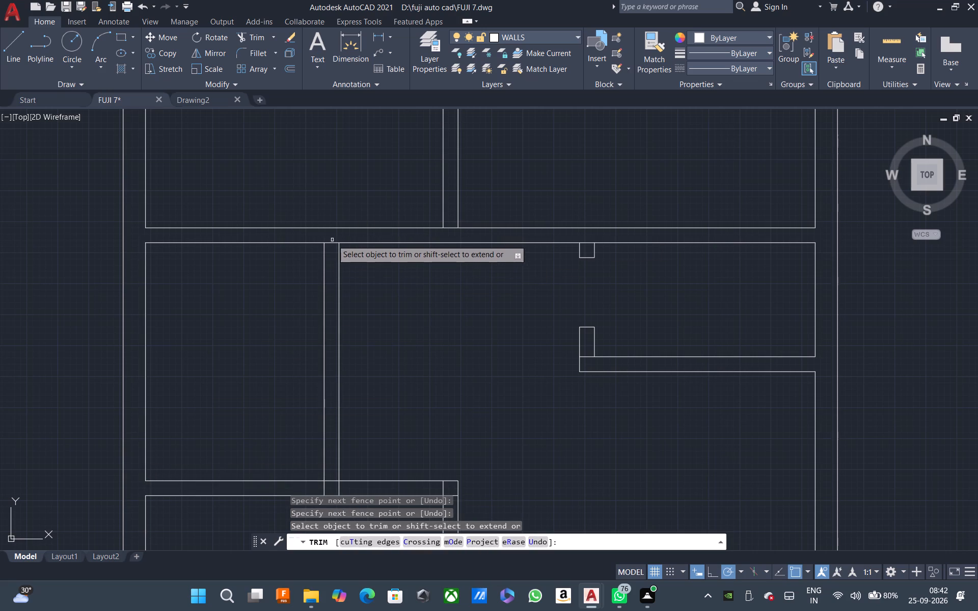
{"action": "left_click", "coordinate": [330, 242]}
{"action": "left_click", "coordinate": [446, 228]}
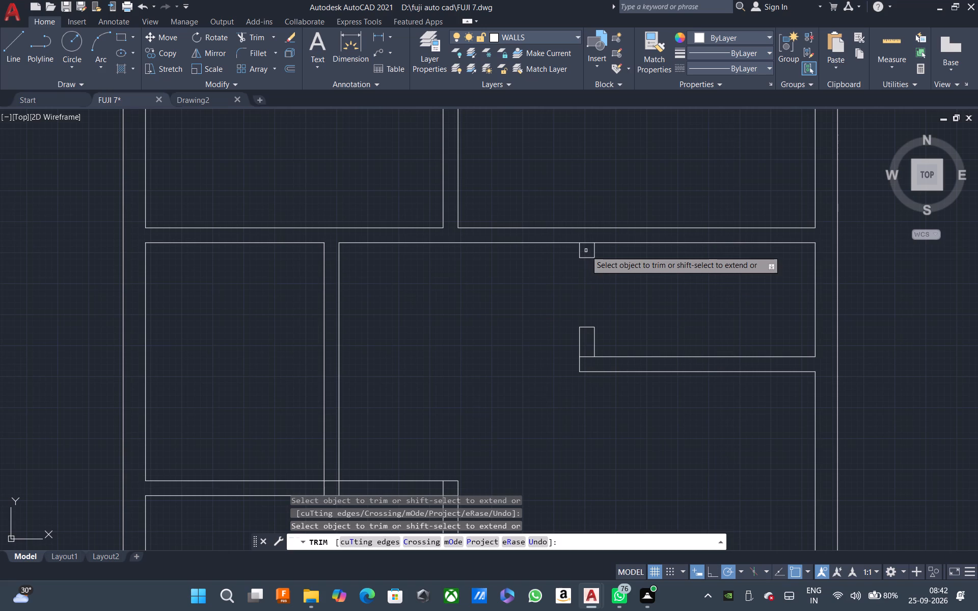
{"action": "left_click", "coordinate": [584, 242]}
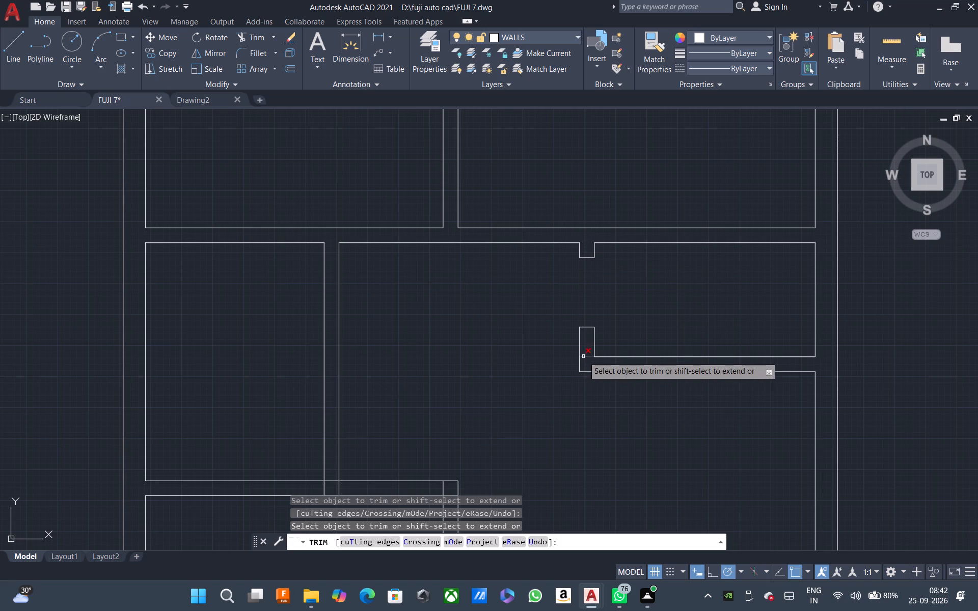
{"action": "left_click", "coordinate": [585, 356]}
Trim the overlapping lines where the west room's partition meets its lower wall and at that wall's east corner.
{"action": "middle_click_drag", "start_coordinate": [358, 408], "coordinate": [358, 407]}
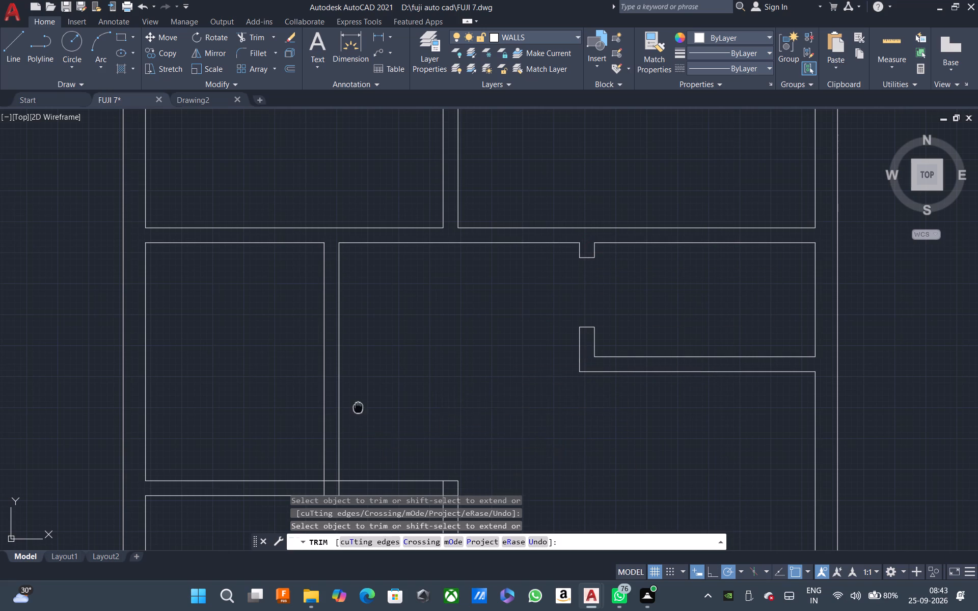
{"action": "middle_click_drag", "start_coordinate": [358, 407], "coordinate": [421, 307]}
{"action": "scroll", "coordinate": [421, 307], "scroll_direction": "down", "scroll_amount": 1}
{"action": "scroll", "coordinate": [416, 342], "scroll_direction": "up", "scroll_amount": 4}
{"action": "left_click", "coordinate": [269, 452]}
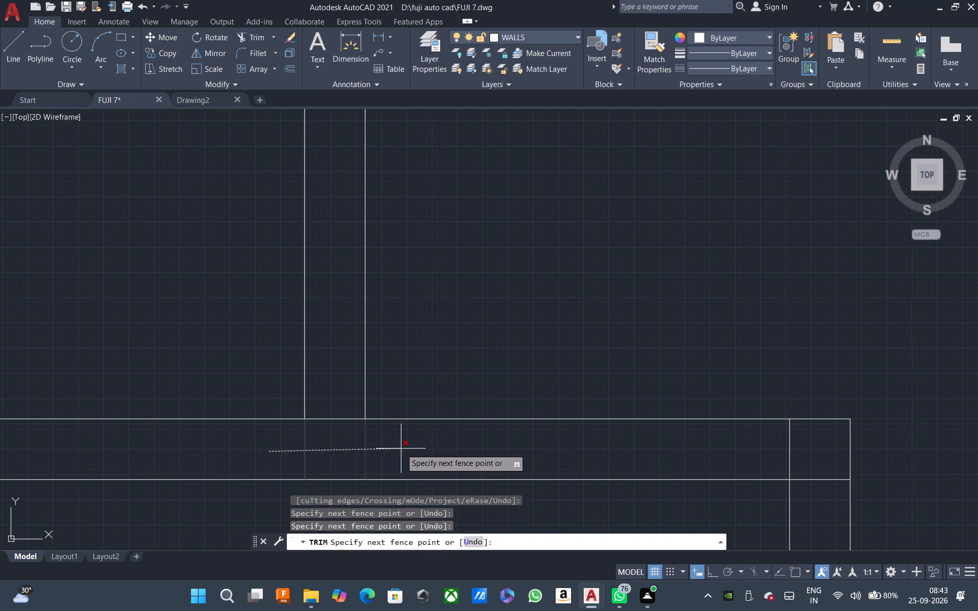
{"action": "left_click", "coordinate": [401, 449]}
{"action": "left_click", "coordinate": [323, 434]}
{"action": "left_click", "coordinate": [331, 390]}
{"action": "scroll", "coordinate": [332, 390], "scroll_direction": "down", "scroll_amount": 2}
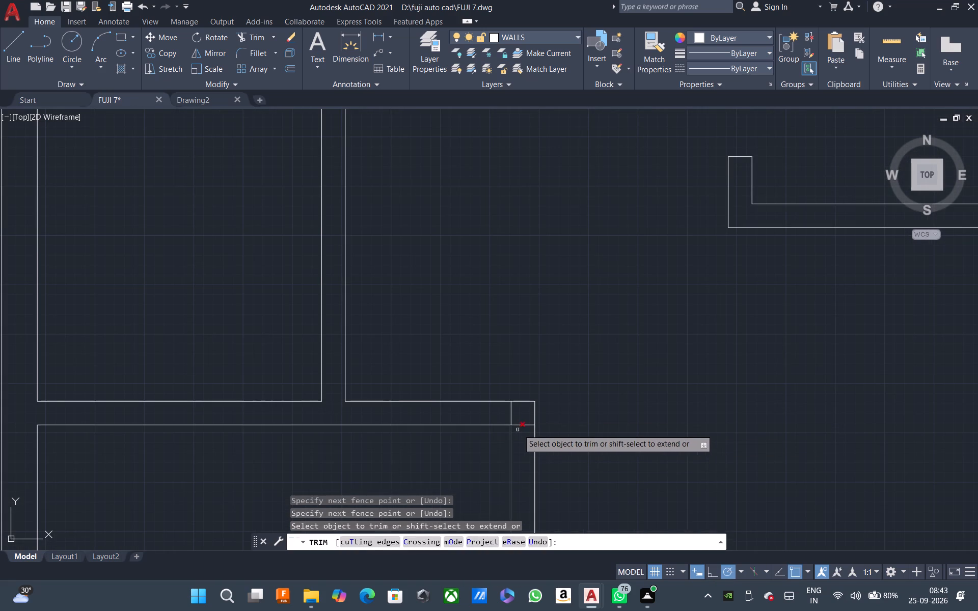
{"action": "left_click", "coordinate": [519, 429]}
{"action": "left_click", "coordinate": [510, 415]}
{"action": "scroll", "coordinate": [518, 412], "scroll_direction": "down", "scroll_amount": 2}
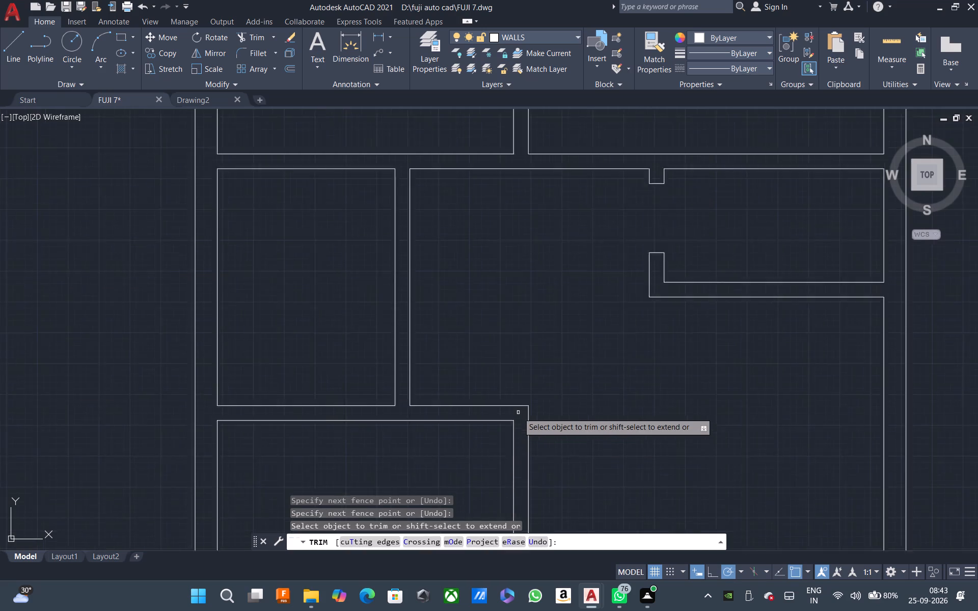
{"action": "key", "text": "Escape"}
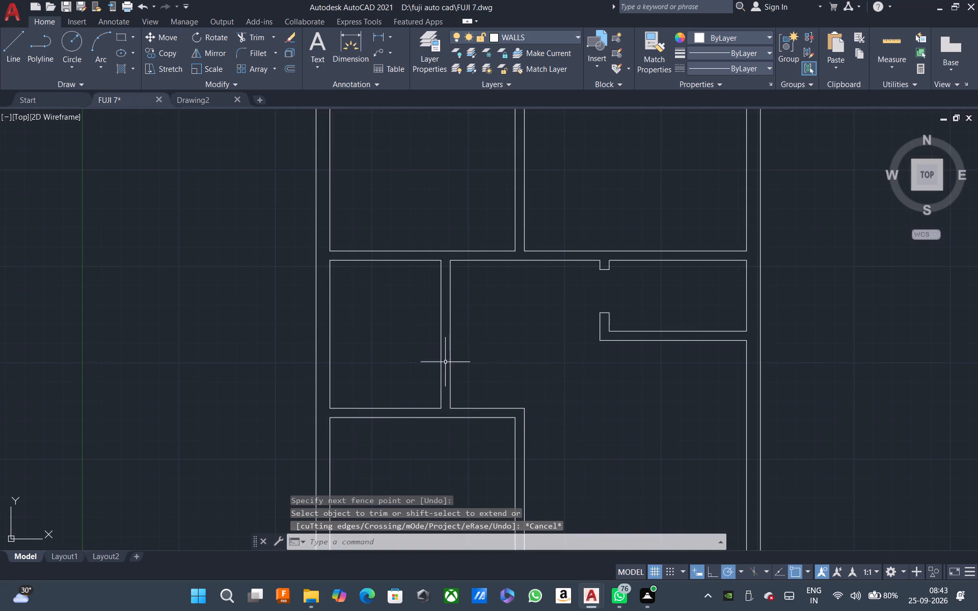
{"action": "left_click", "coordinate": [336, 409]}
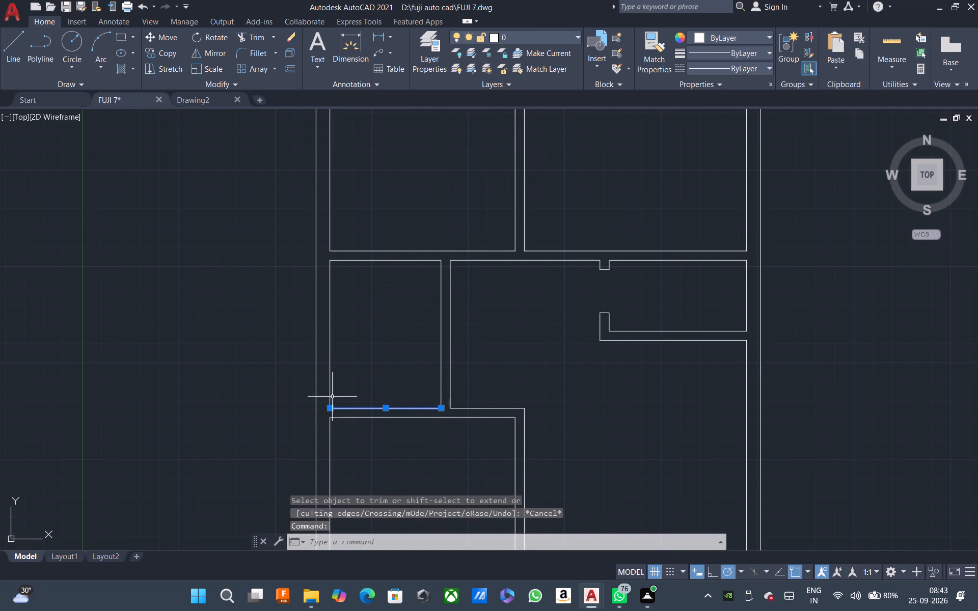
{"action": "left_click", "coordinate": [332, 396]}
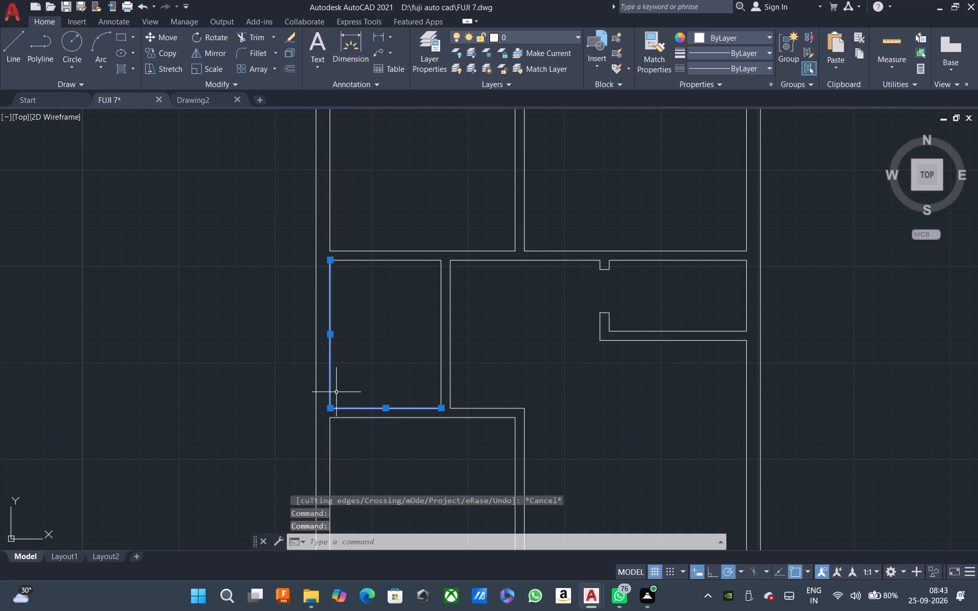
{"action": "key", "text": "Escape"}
Offset the west room's south and west inner wall lines 1'6" into the room.
{"action": "type", "text": "O 1"}
{"action": "key", "text": "apostrophe"}
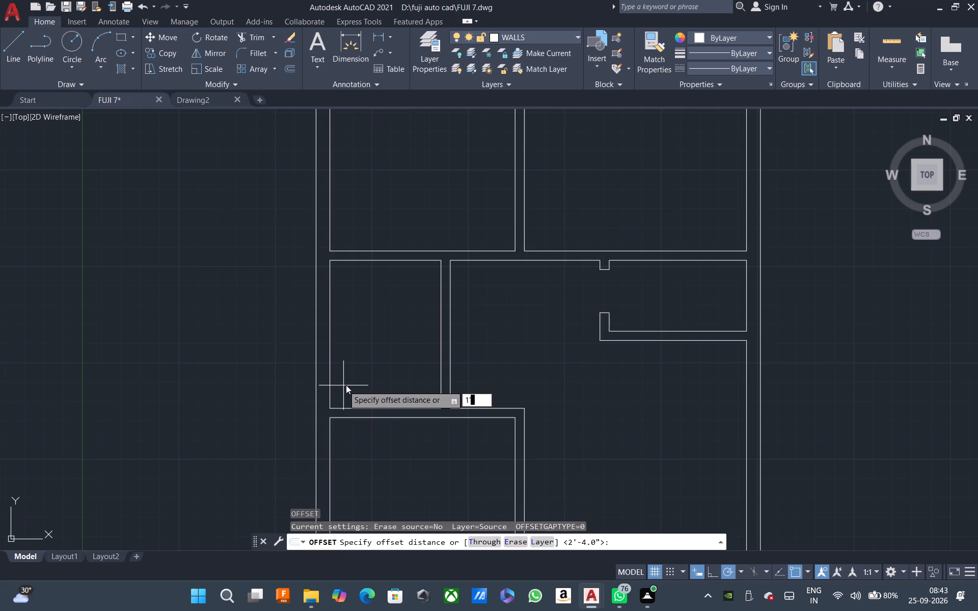
{"action": "type", "text": "6"}
{"action": "key", "text": "space"}
{"action": "left_click", "coordinate": [348, 404]}
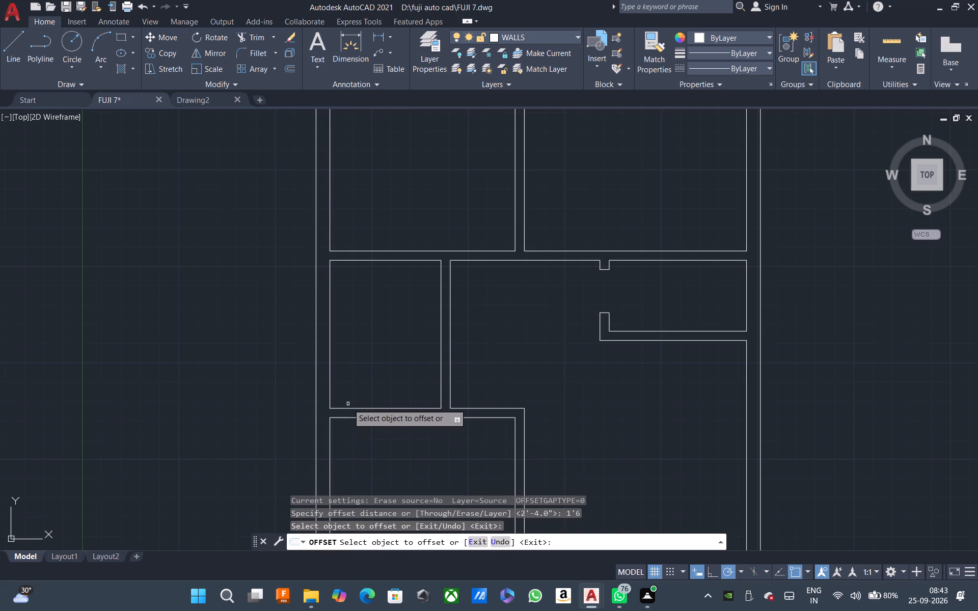
{"action": "left_click", "coordinate": [348, 407]}
{"action": "left_click", "coordinate": [360, 389]}
{"action": "left_click", "coordinate": [331, 355]}
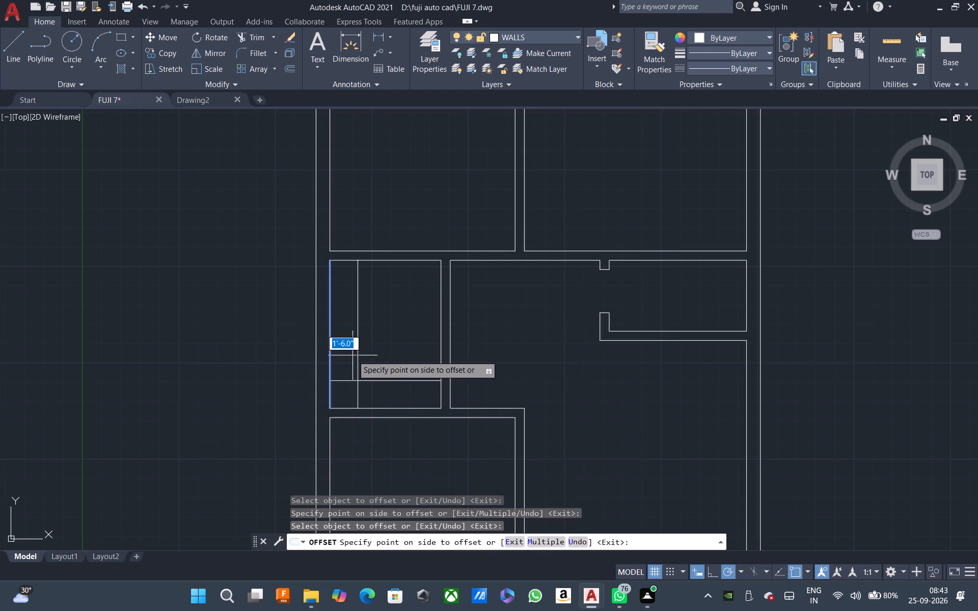
{"action": "left_click", "coordinate": [352, 355]}
{"action": "key", "text": "Escape"}
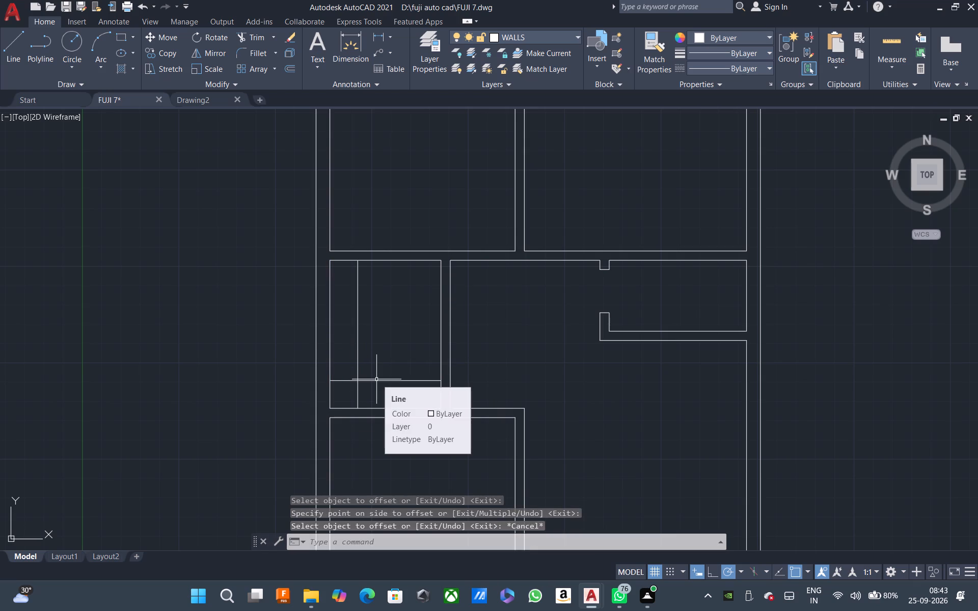
{"action": "key", "text": "Escape"}
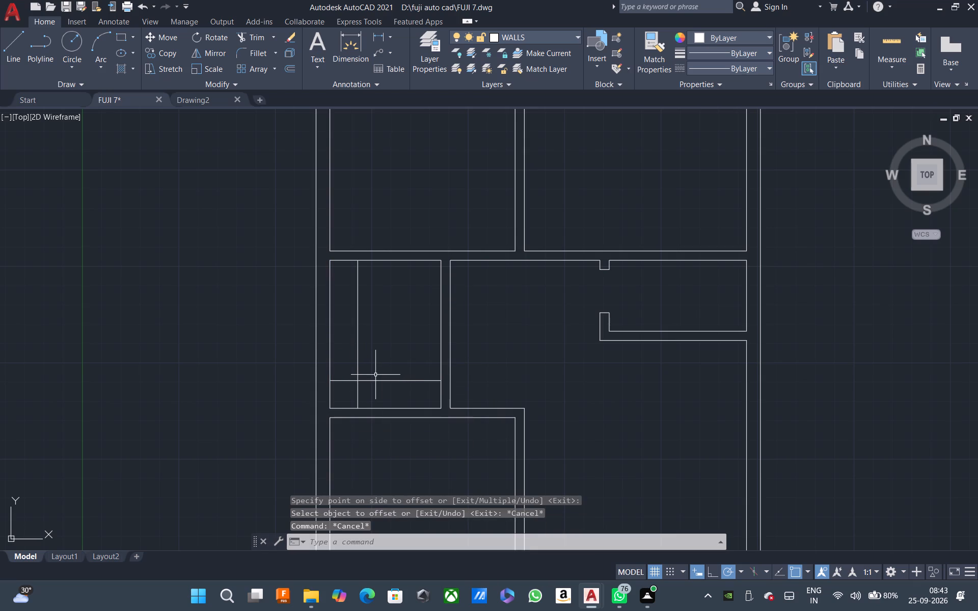
Trim the overshooting ends of the two inner offset lines at the west room's southwest corner to form an L-shape.
{"action": "key", "text": "t"}
{"action": "key", "text": "r"}
{"action": "key", "text": "space"}
{"action": "scroll", "coordinate": [366, 383], "scroll_direction": "up", "scroll_amount": 3}
{"action": "left_click", "coordinate": [350, 402]}
{"action": "left_click", "coordinate": [294, 371]}
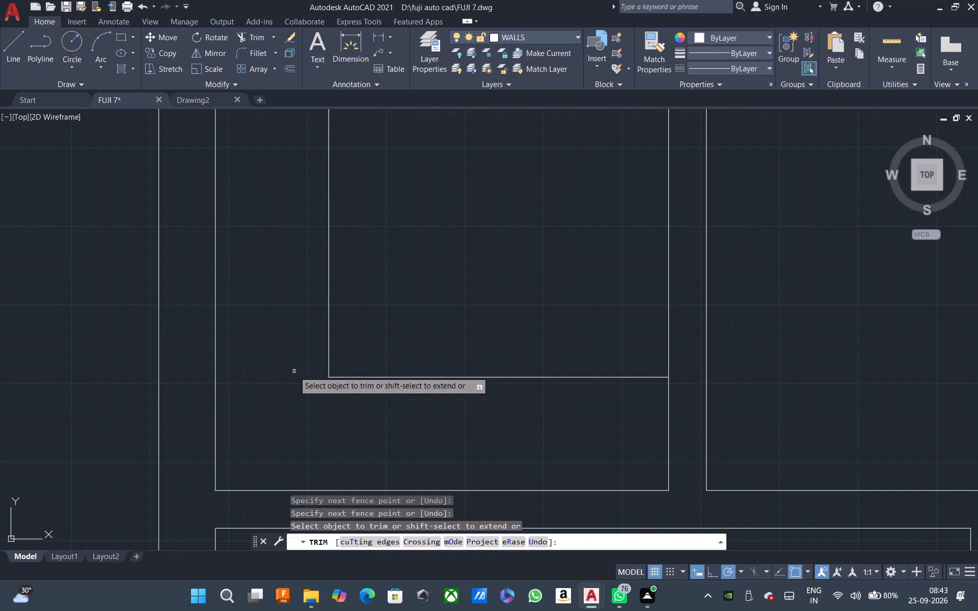
{"action": "scroll", "coordinate": [323, 406], "scroll_direction": "down", "scroll_amount": 2}
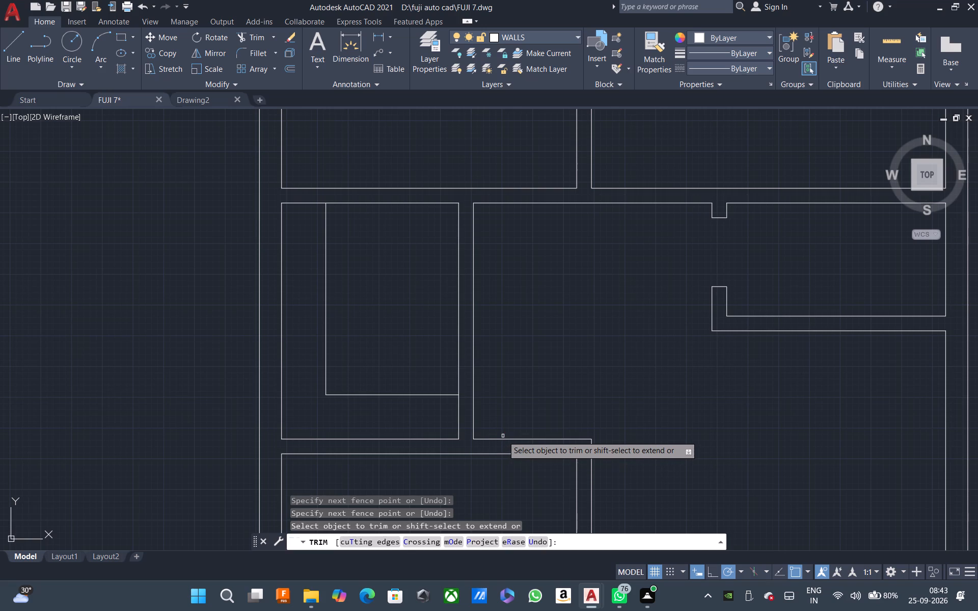
{"action": "key", "text": "Escape"}
Offset the west room's south inner wall line 3' north as a door guide line.
{"action": "type", "text": "O 3'"}
{"action": "key", "text": "space"}
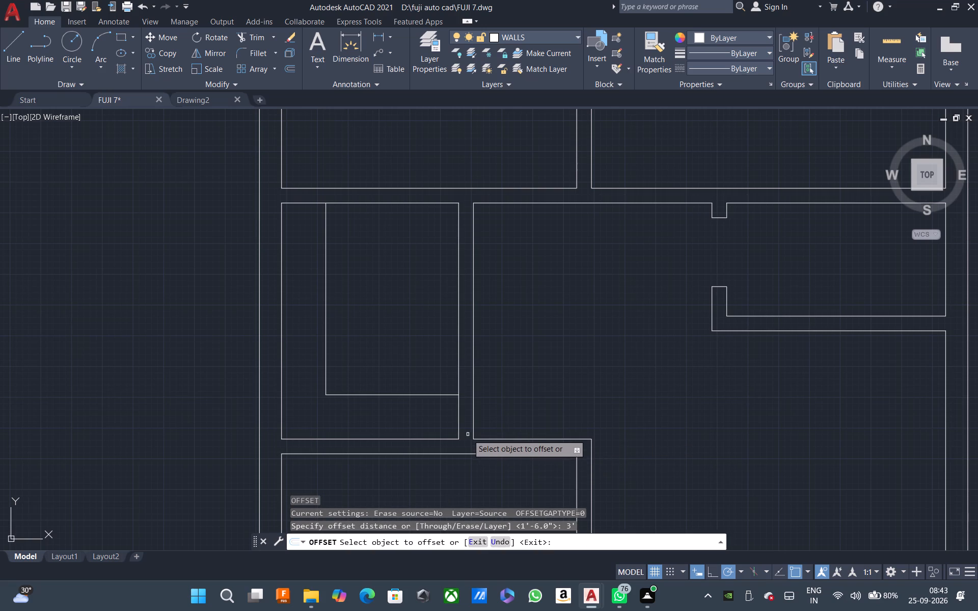
{"action": "left_click", "coordinate": [447, 438]}
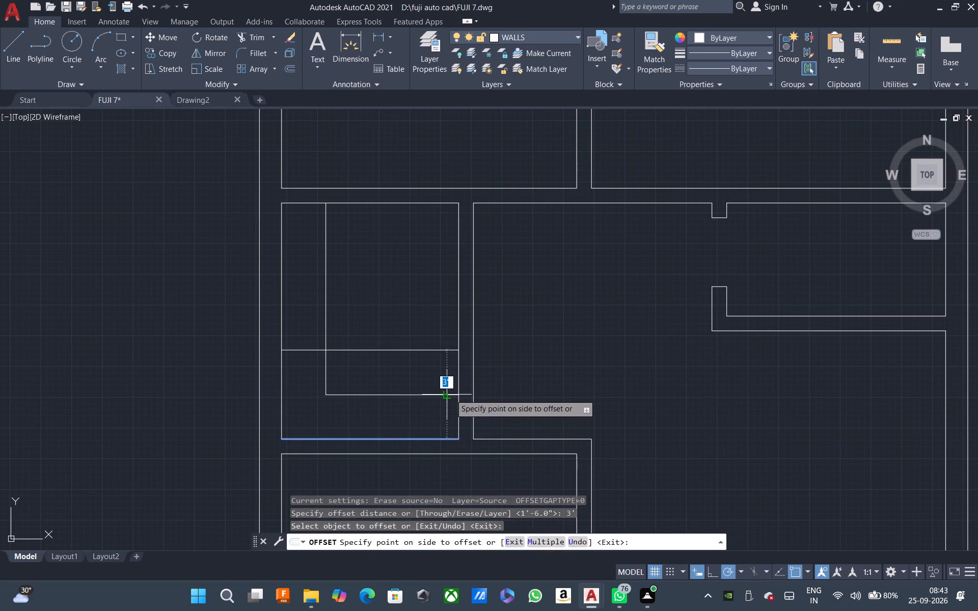
{"action": "left_click", "coordinate": [450, 394]}
{"action": "key", "text": "Escape"}
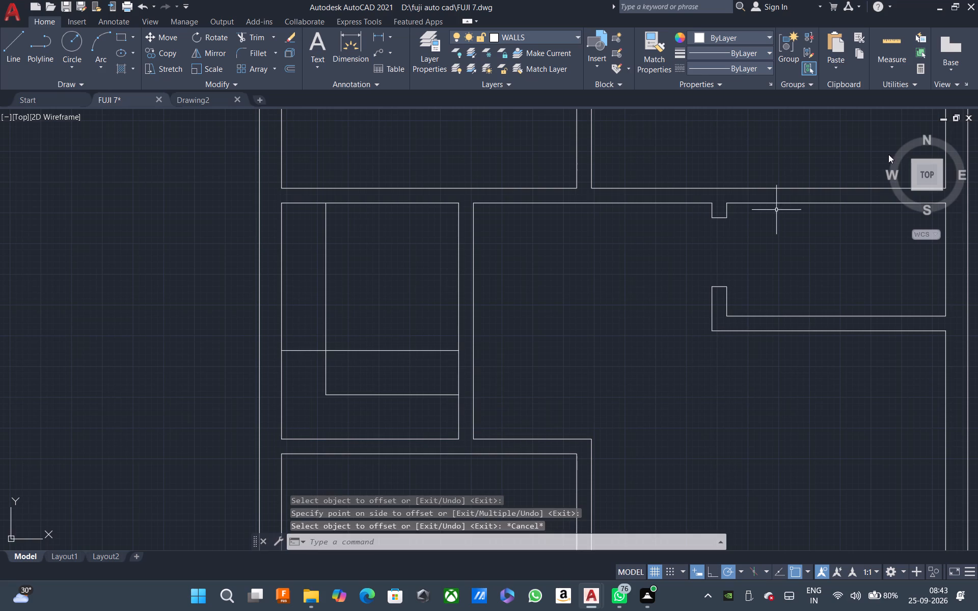
Check the spacings around the west room and move the door guide line 6" south.
{"action": "left_click", "coordinate": [892, 49]}
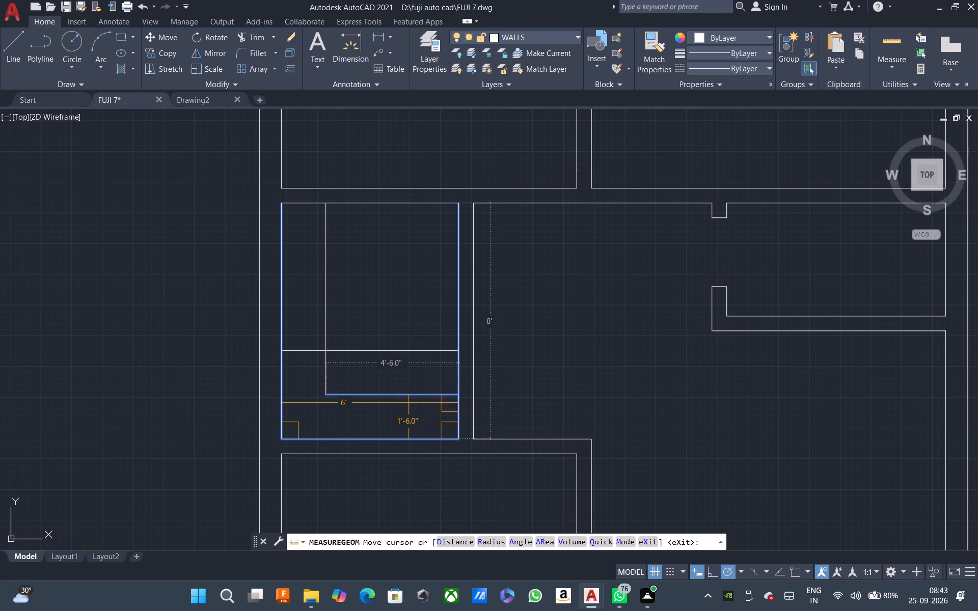
{"action": "key", "text": "Escape"}
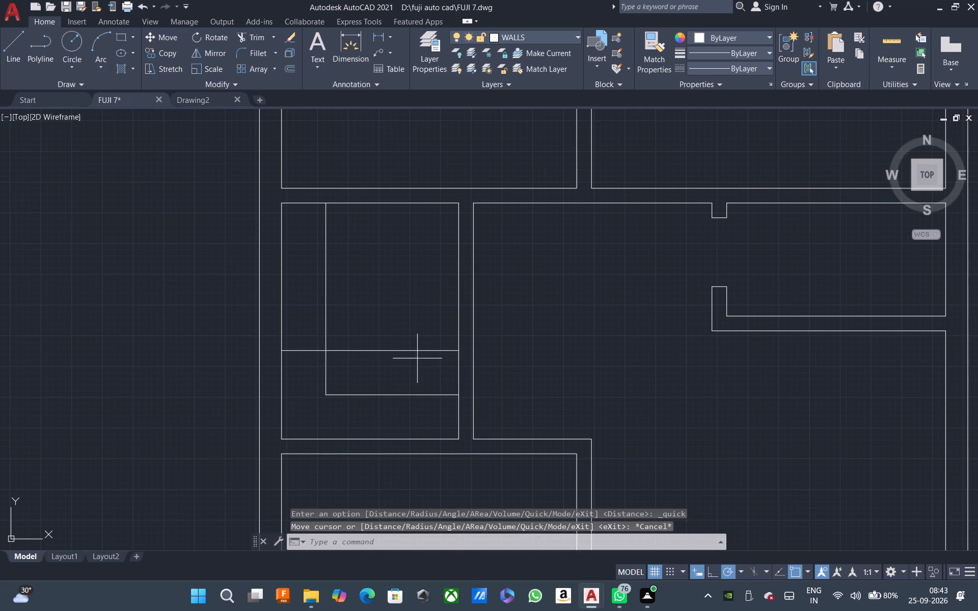
{"action": "left_click", "coordinate": [417, 358]}
{"action": "left_click", "coordinate": [405, 331]}
{"action": "key", "text": "m"}
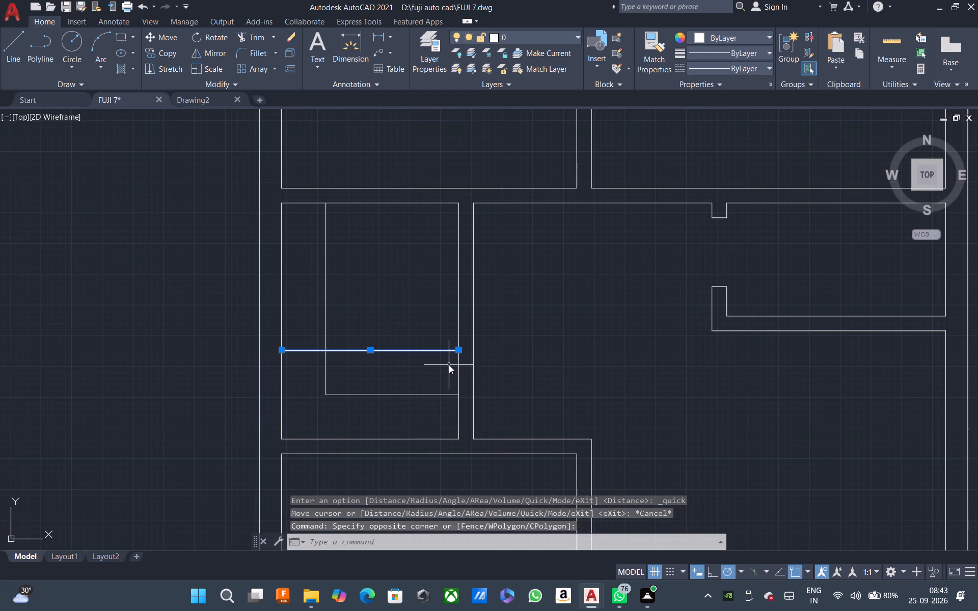
{"action": "key", "text": "space"}
{"action": "left_click", "coordinate": [455, 347]}
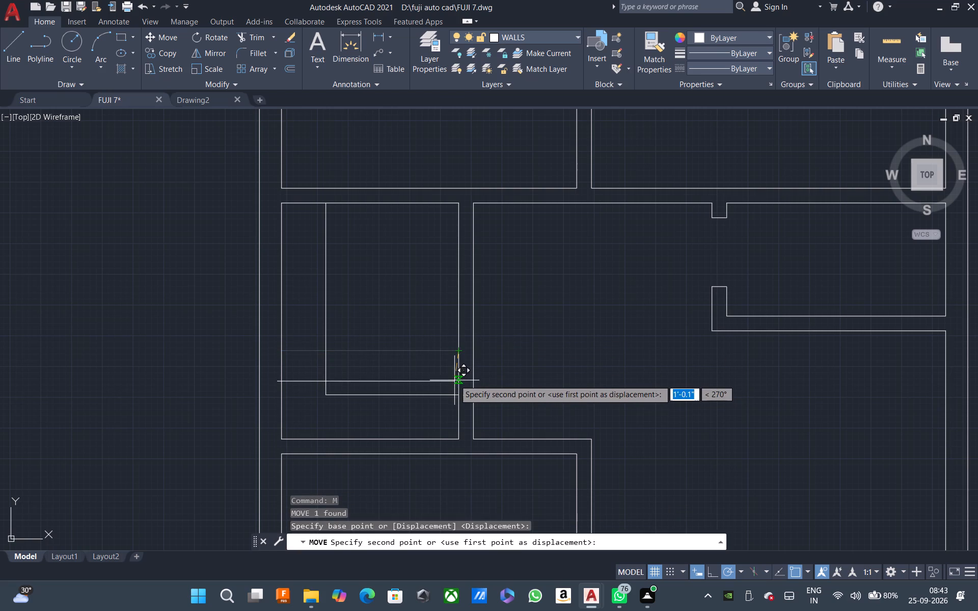
{"action": "type", "text": "6"}
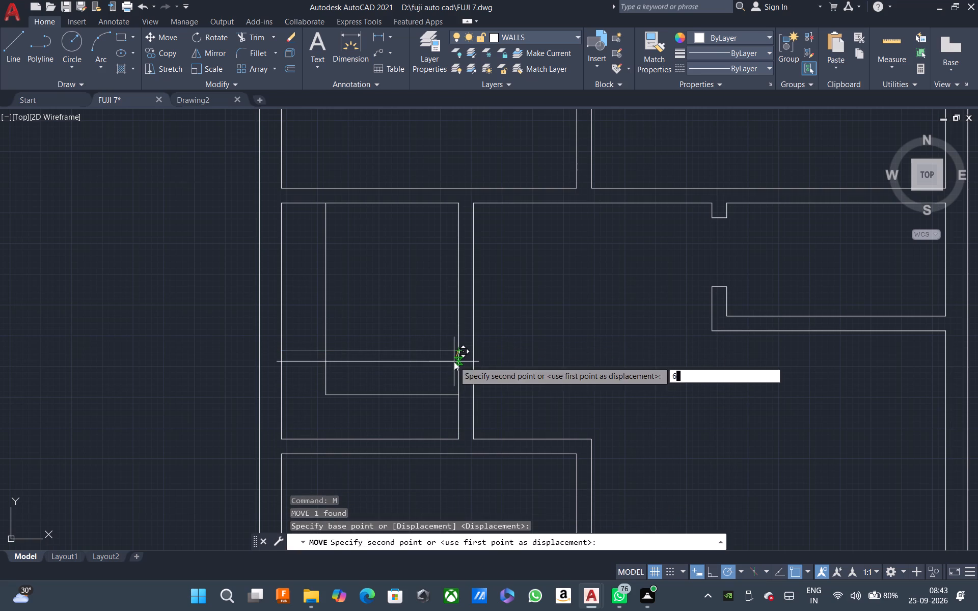
{"action": "key", "text": "space"}
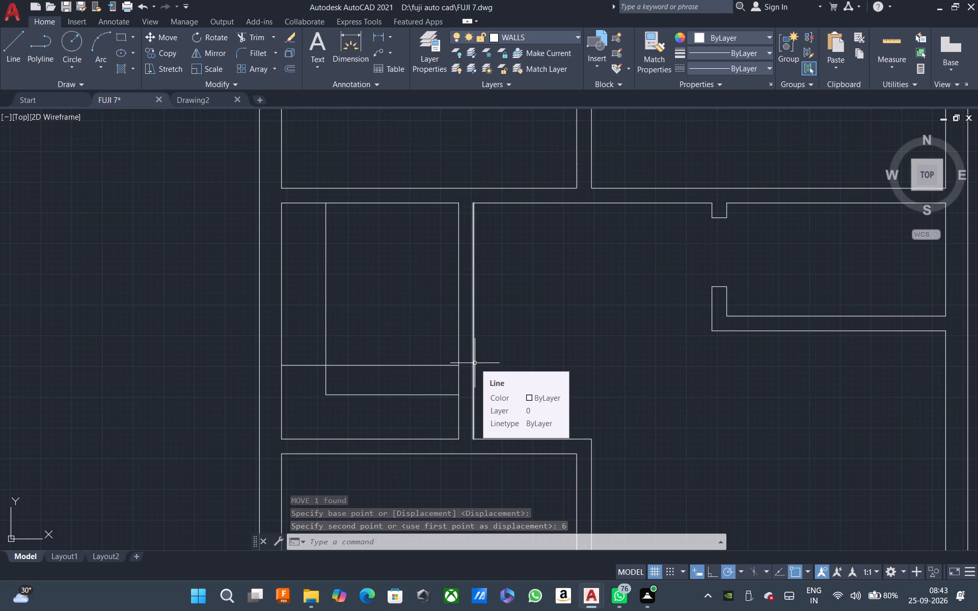
Offset the door guide line 3' north to mark the other side of the door opening.
{"action": "key", "text": "o"}
{"action": "key", "text": "space"}
{"action": "type", "text": "3'"}
{"action": "key", "text": "space"}
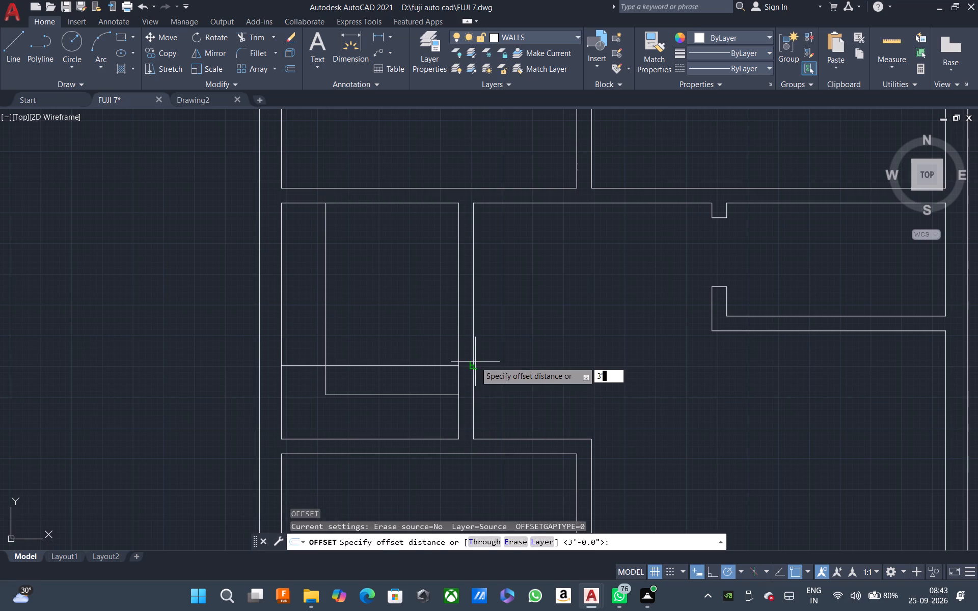
{"action": "left_click", "coordinate": [437, 365]}
{"action": "left_click", "coordinate": [436, 330]}
{"action": "key", "text": "Escape"}
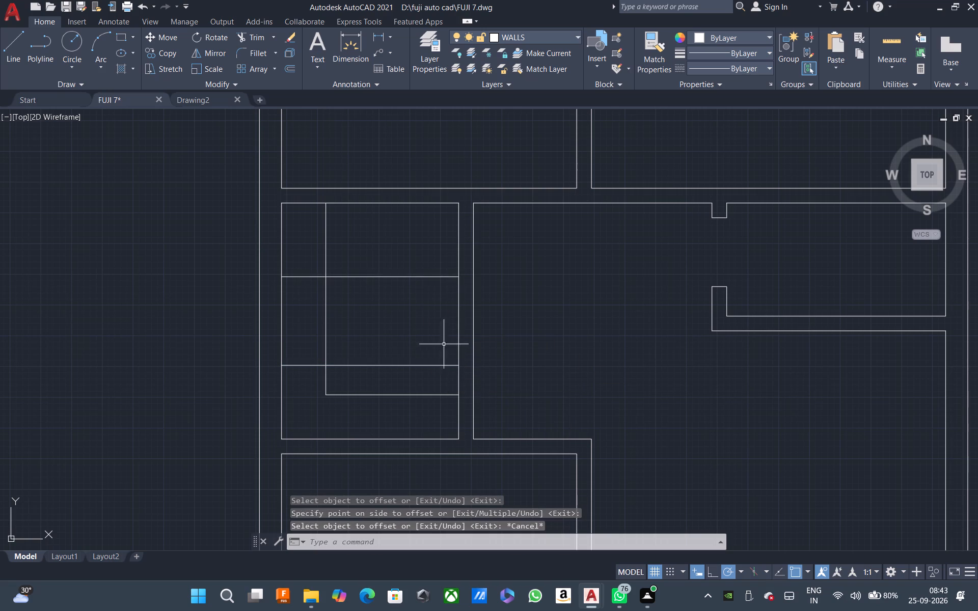
Move both door guide lines in the west room another 6" south.
{"action": "left_click", "coordinate": [441, 380]}
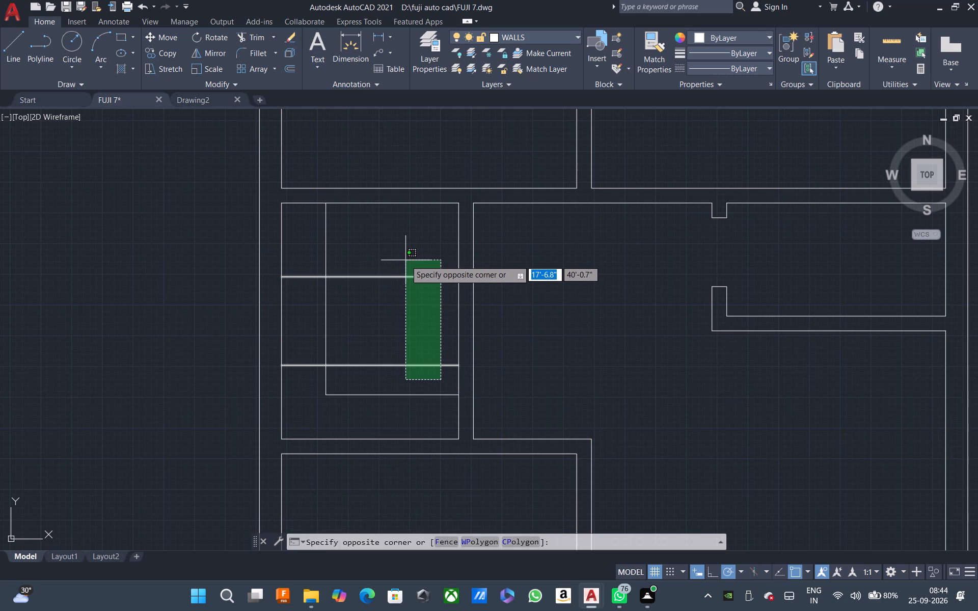
{"action": "left_click", "coordinate": [405, 260]}
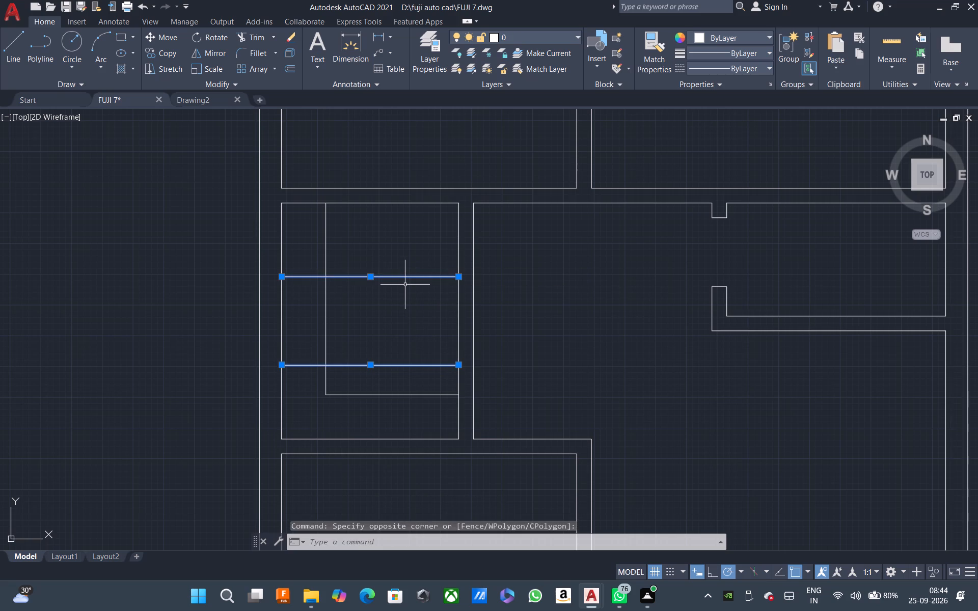
{"action": "type", "text": "M"}
{"action": "key", "text": "space"}
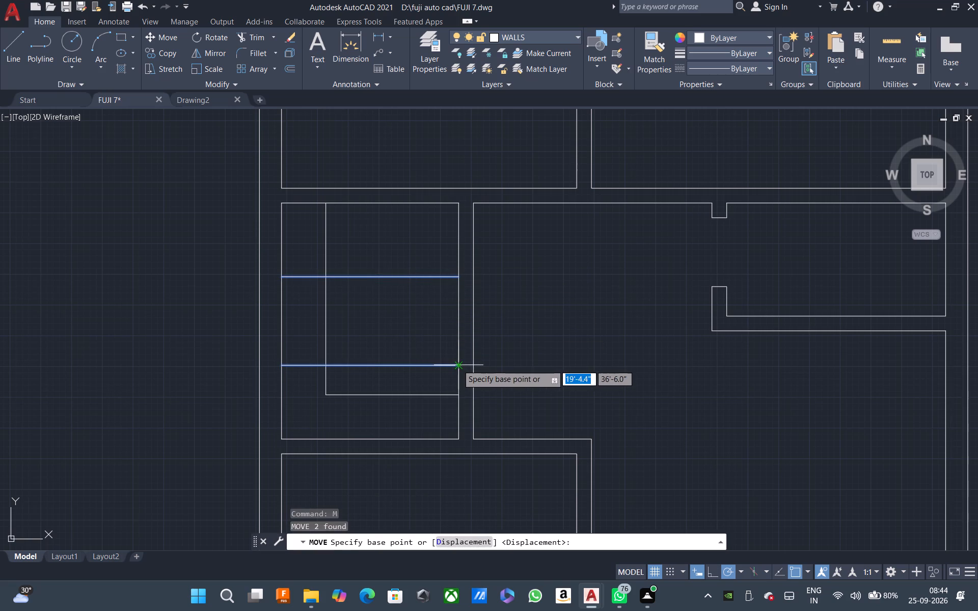
{"action": "left_click", "coordinate": [457, 365]}
{"action": "key", "text": "6"}
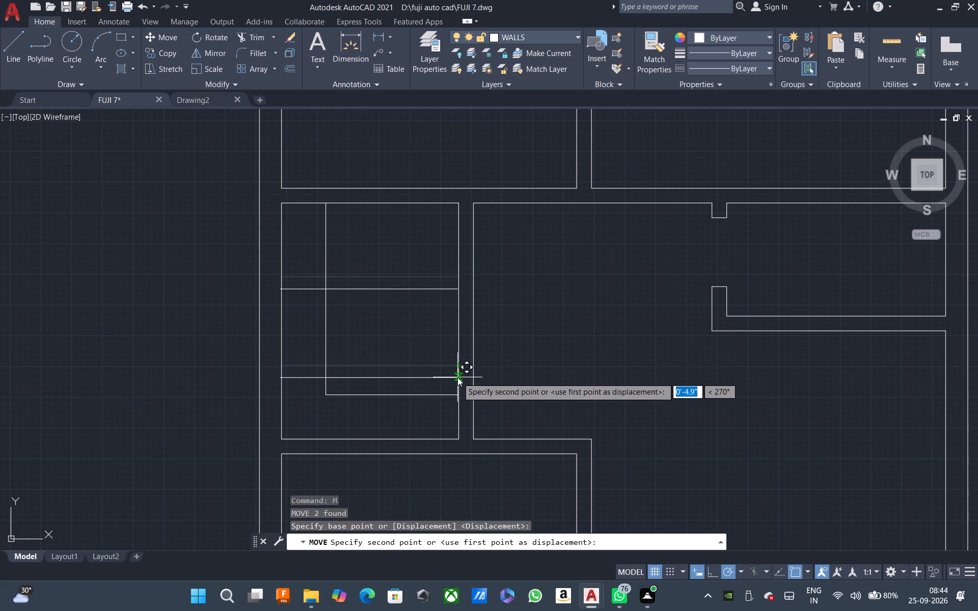
{"action": "key", "text": "space"}
{"action": "key", "text": "Escape"}
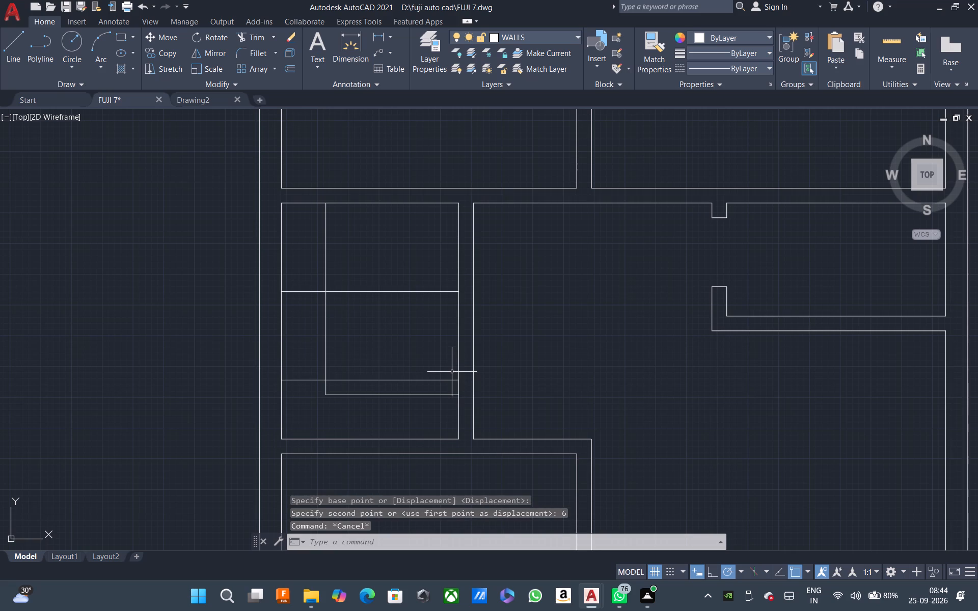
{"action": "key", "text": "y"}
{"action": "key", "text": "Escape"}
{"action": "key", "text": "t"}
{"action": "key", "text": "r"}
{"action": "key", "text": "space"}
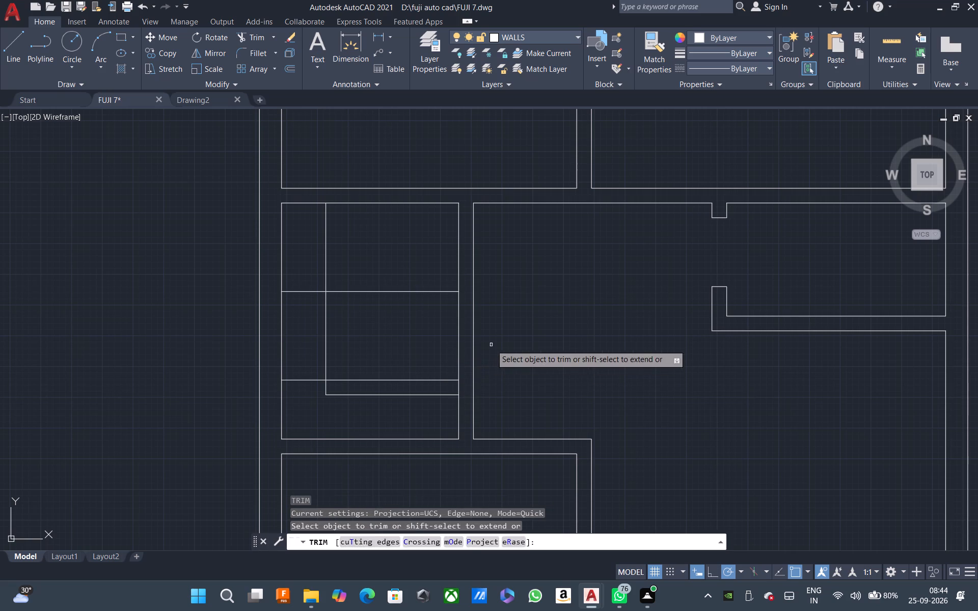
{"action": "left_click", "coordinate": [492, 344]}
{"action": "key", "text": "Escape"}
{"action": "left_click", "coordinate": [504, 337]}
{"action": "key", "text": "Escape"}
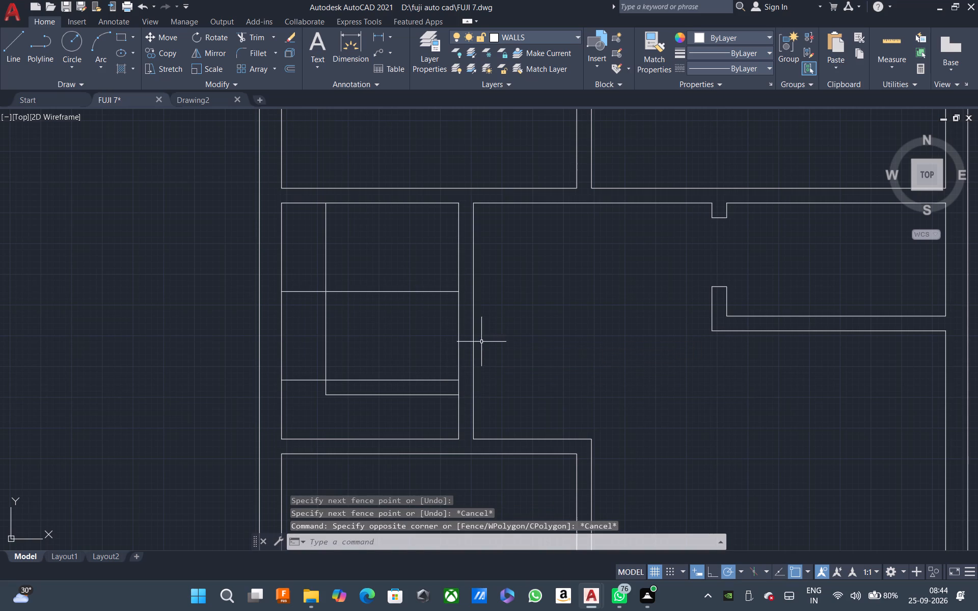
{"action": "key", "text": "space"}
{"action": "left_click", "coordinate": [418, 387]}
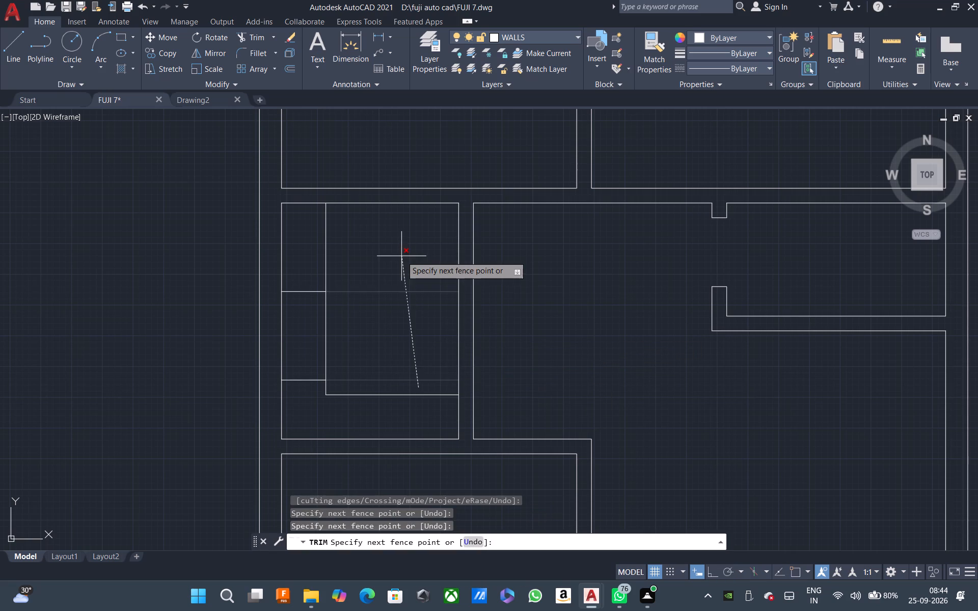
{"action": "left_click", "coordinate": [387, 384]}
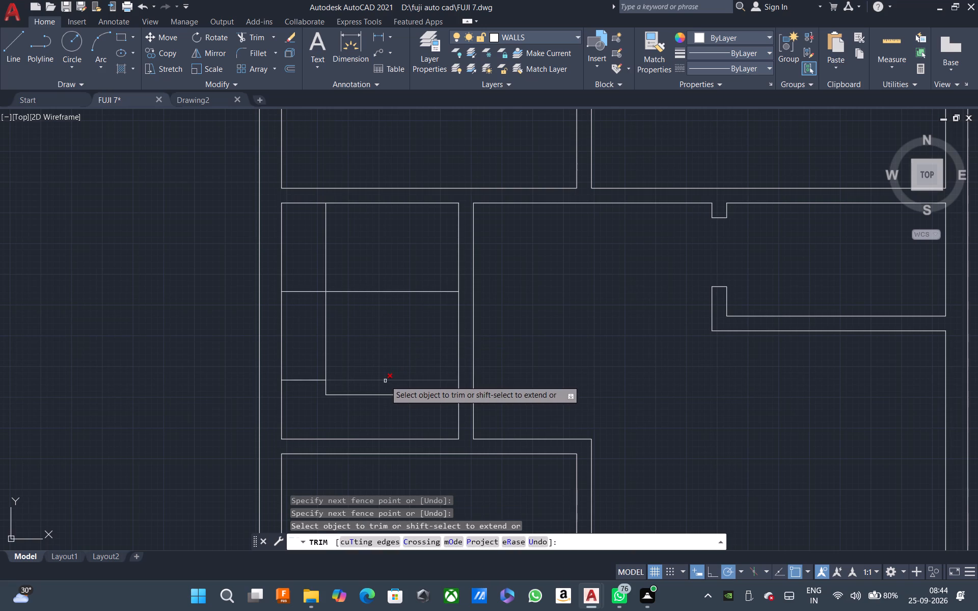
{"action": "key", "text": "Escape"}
Extend both door guide lines east across the partition to its far face.
{"action": "key", "text": "e"}
{"action": "key", "text": "x"}
{"action": "key", "text": "space"}
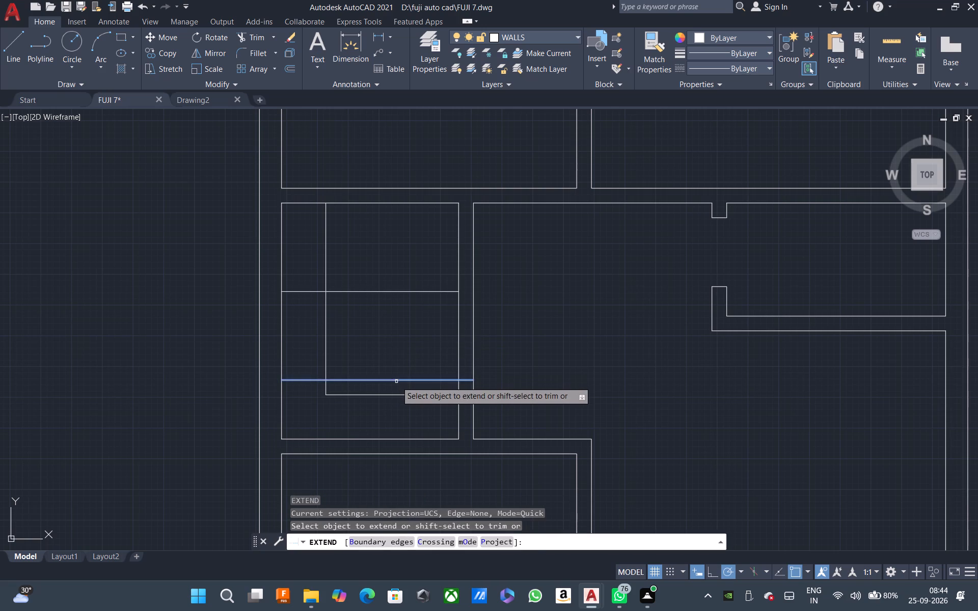
{"action": "left_click", "coordinate": [396, 381]}
{"action": "left_click", "coordinate": [406, 283]}
{"action": "left_click", "coordinate": [411, 345]}
{"action": "key", "text": "Escape"}
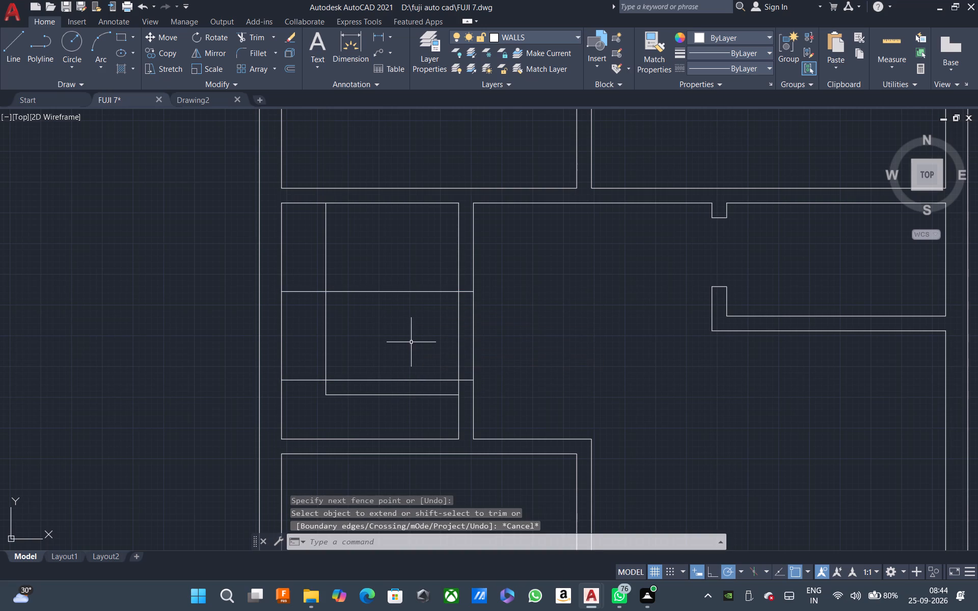
Trim the guide lines inside the west room and the partition faces between them to cut the 3' door opening.
{"action": "key", "text": "t"}
{"action": "type", "text": "R"}
{"action": "key", "text": "space"}
{"action": "left_click", "coordinate": [407, 385]}
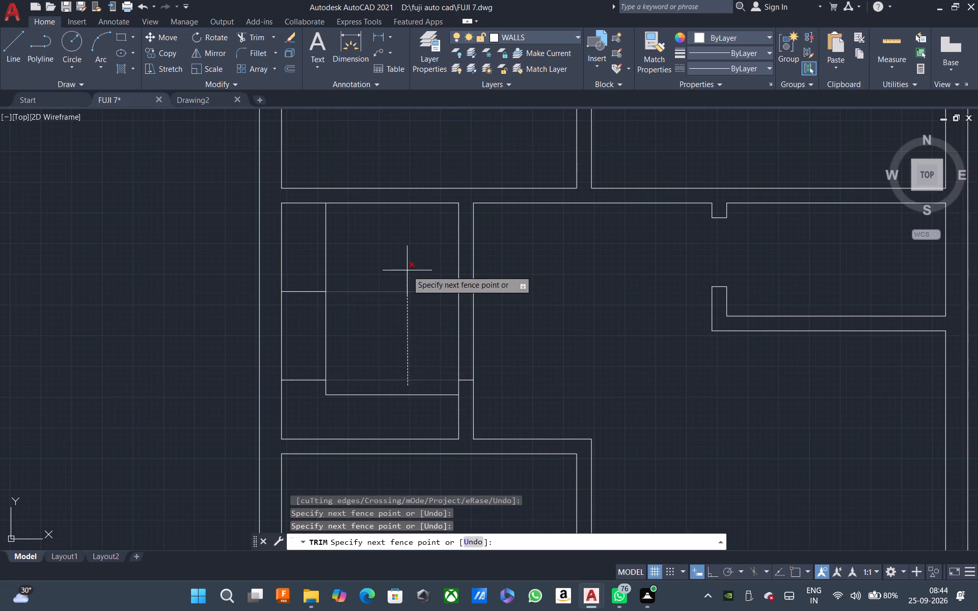
{"action": "left_click", "coordinate": [407, 270]}
{"action": "left_click", "coordinate": [298, 392]}
{"action": "left_click", "coordinate": [311, 274]}
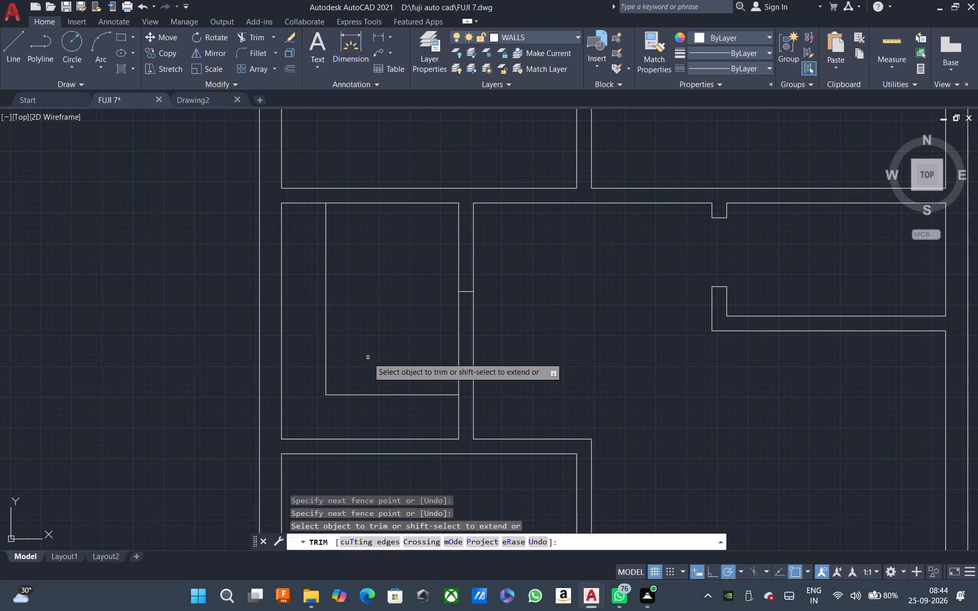
{"action": "left_click", "coordinate": [367, 353]}
{"action": "left_click", "coordinate": [525, 353]}
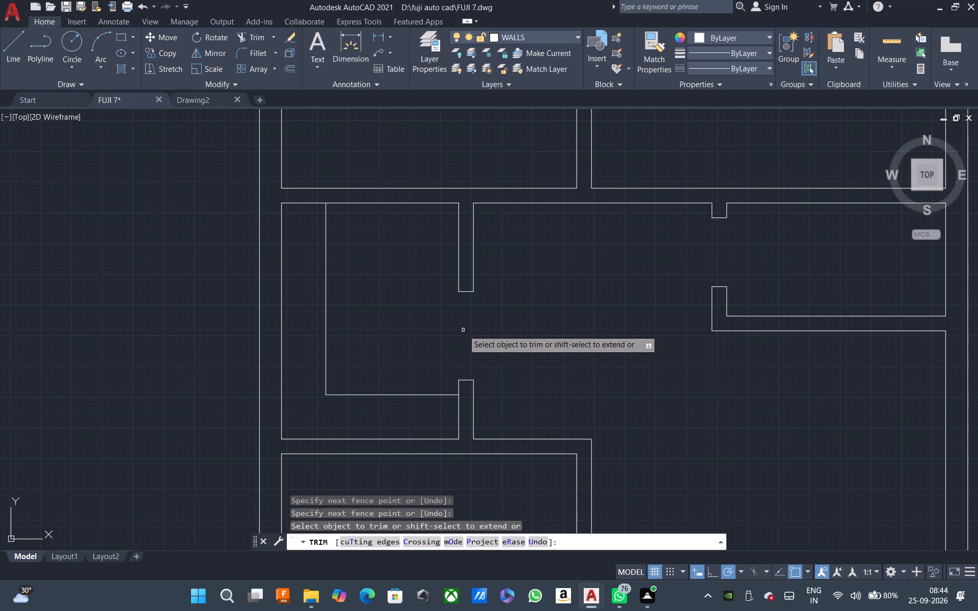
{"action": "key", "text": "Escape"}
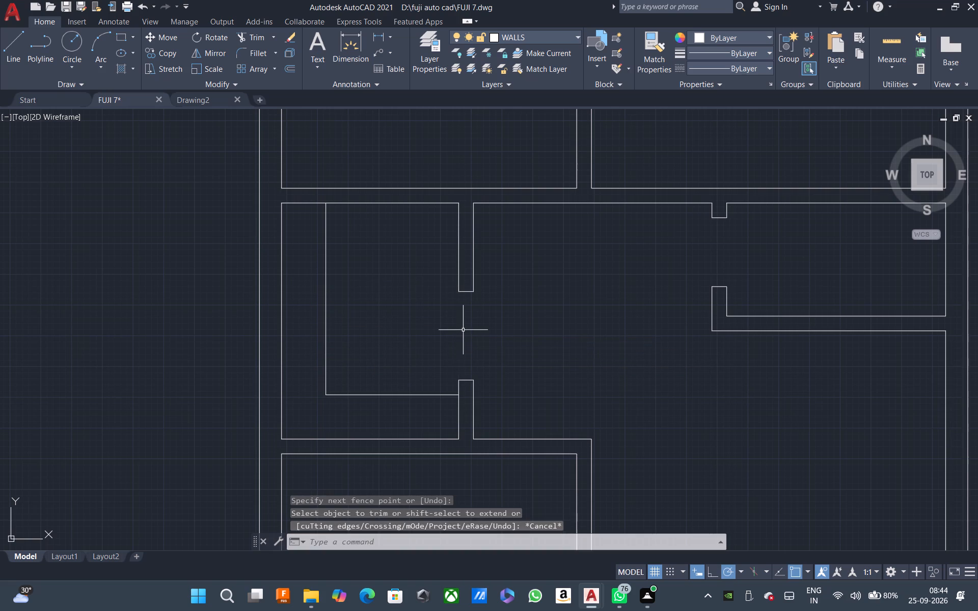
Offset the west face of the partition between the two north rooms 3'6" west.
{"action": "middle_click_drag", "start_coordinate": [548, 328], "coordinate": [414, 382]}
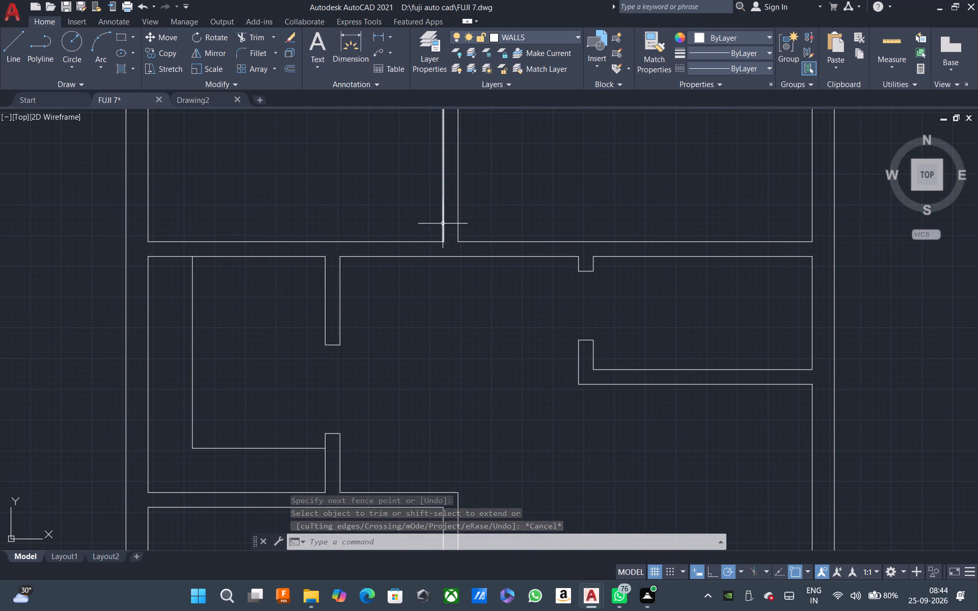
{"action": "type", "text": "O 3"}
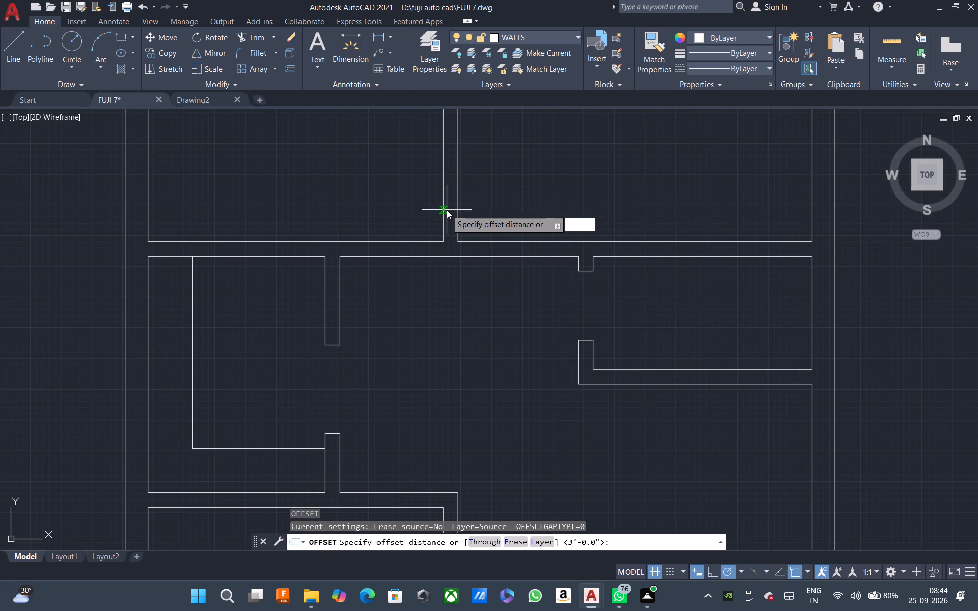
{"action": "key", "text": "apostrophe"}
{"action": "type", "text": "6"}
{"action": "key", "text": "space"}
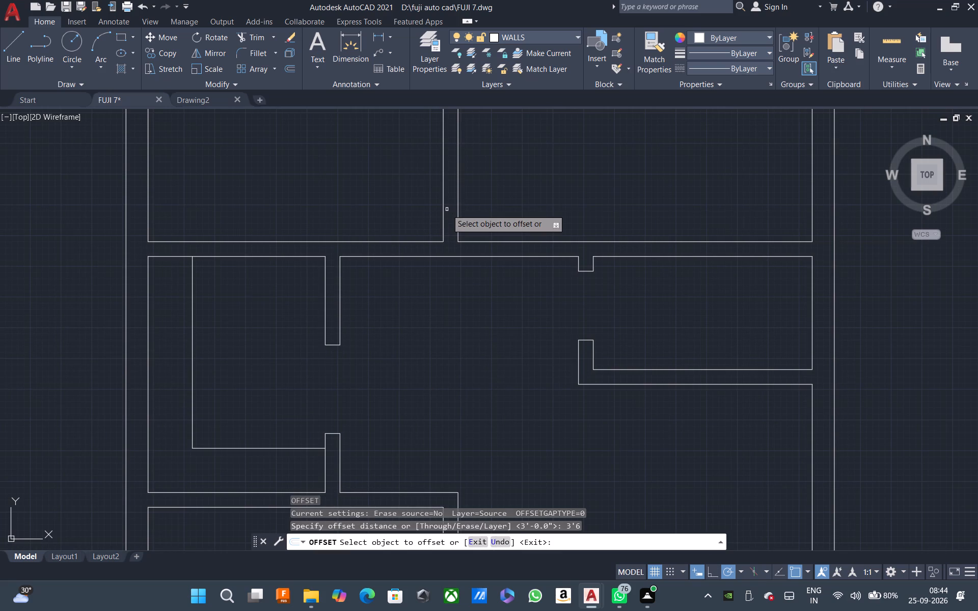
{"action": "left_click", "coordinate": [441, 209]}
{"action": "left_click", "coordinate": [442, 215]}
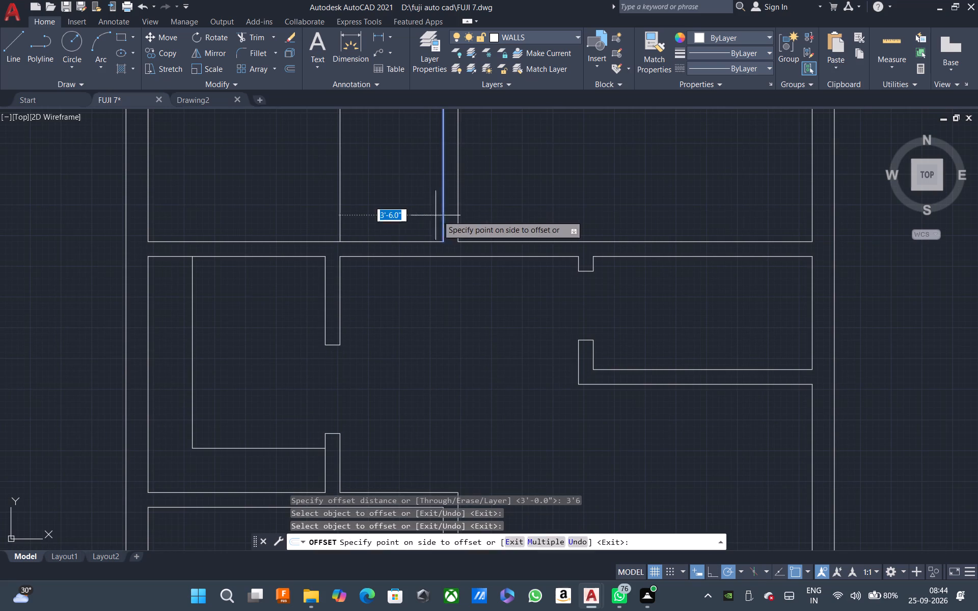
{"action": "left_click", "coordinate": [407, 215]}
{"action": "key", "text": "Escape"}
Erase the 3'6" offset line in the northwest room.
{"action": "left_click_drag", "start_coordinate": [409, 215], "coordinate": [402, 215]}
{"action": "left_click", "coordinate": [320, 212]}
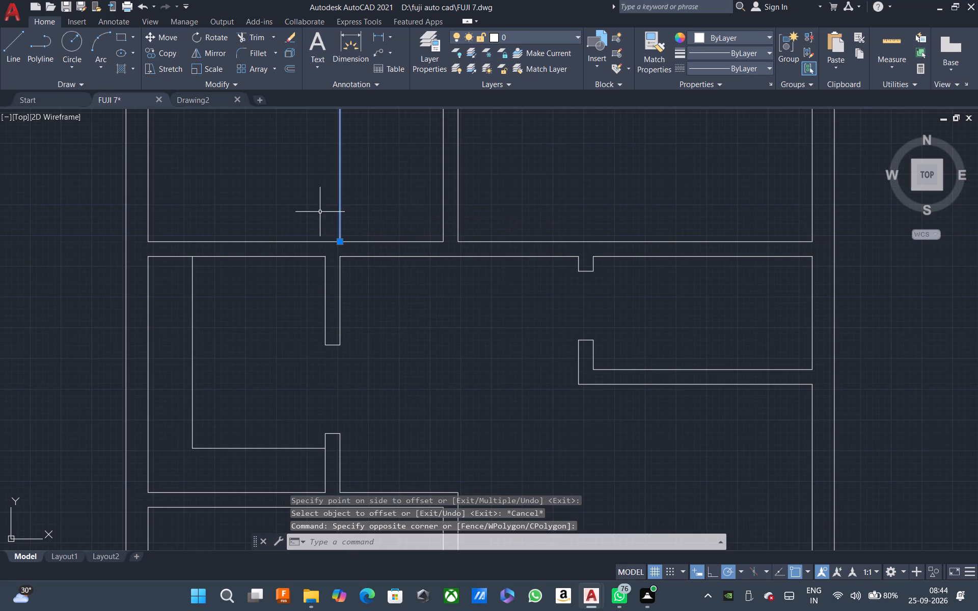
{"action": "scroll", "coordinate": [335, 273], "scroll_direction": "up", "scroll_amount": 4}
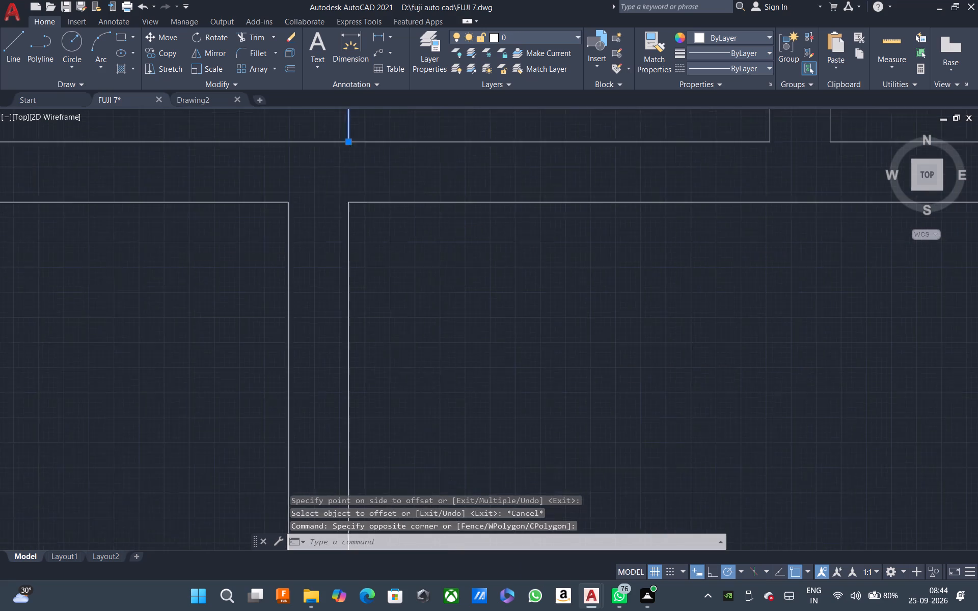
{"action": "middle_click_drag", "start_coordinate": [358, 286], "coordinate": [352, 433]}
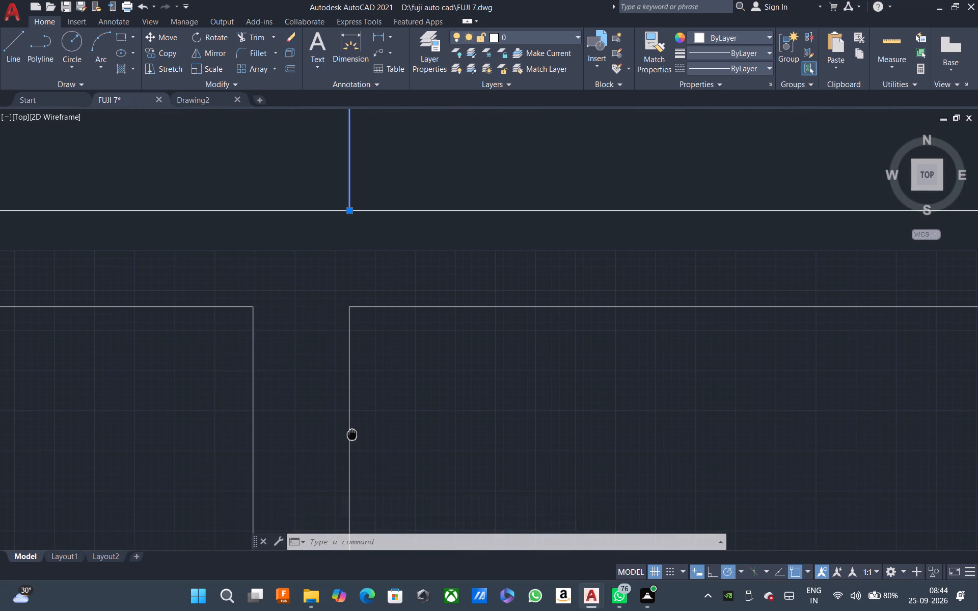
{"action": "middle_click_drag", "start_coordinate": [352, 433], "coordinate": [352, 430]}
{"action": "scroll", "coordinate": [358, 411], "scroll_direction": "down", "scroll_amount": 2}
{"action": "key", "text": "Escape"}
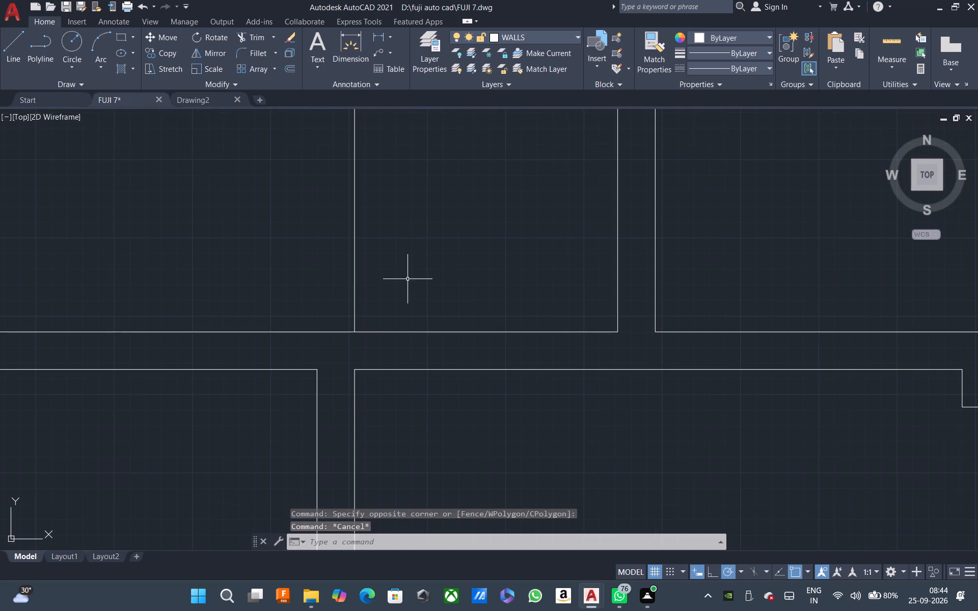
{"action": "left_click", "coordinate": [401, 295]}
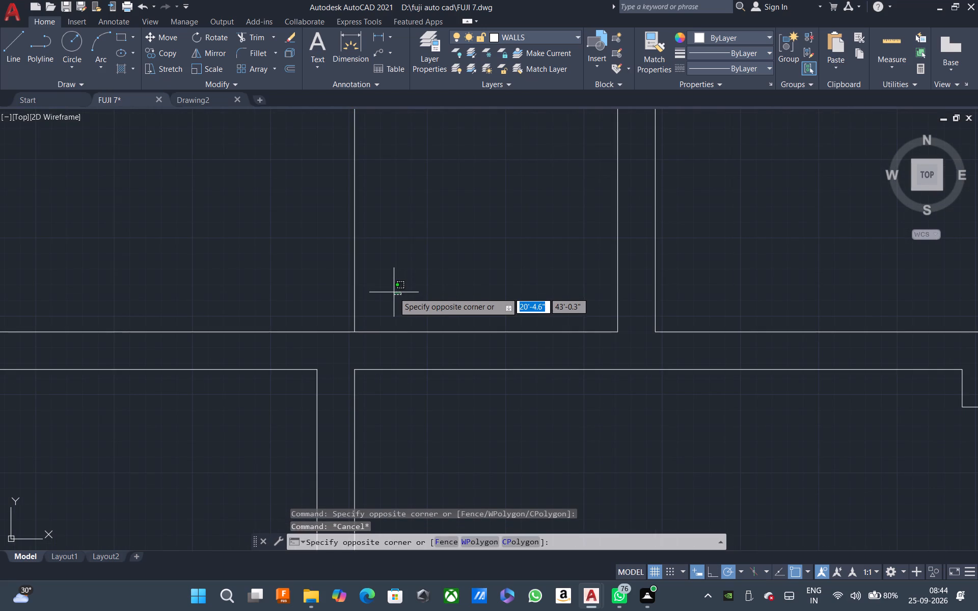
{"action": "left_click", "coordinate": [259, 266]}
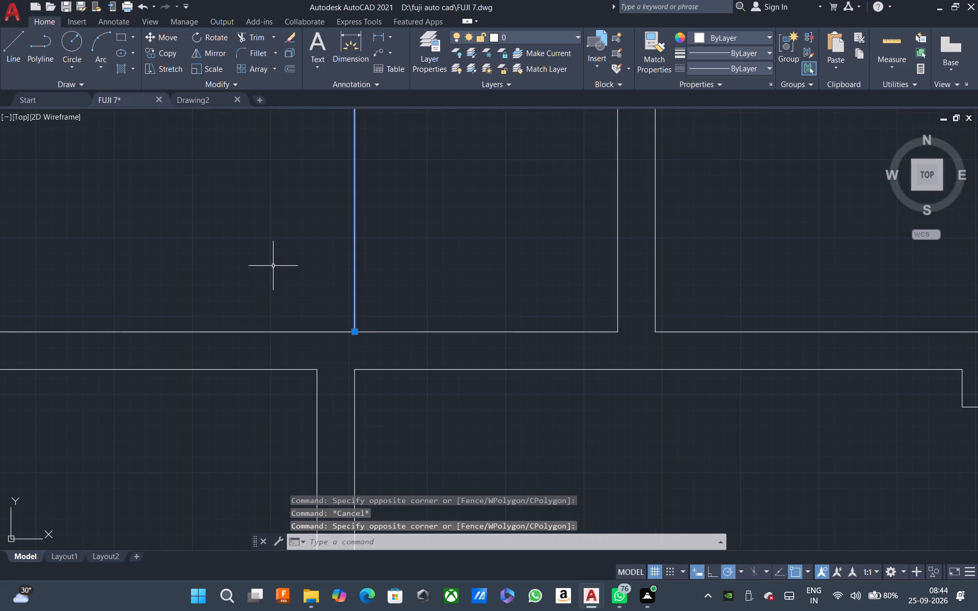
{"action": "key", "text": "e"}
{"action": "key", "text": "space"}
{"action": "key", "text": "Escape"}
Offset the west face of the partition between the two north rooms 3" west as a door guide line.
{"action": "key", "text": "o"}
{"action": "key", "text": "space"}
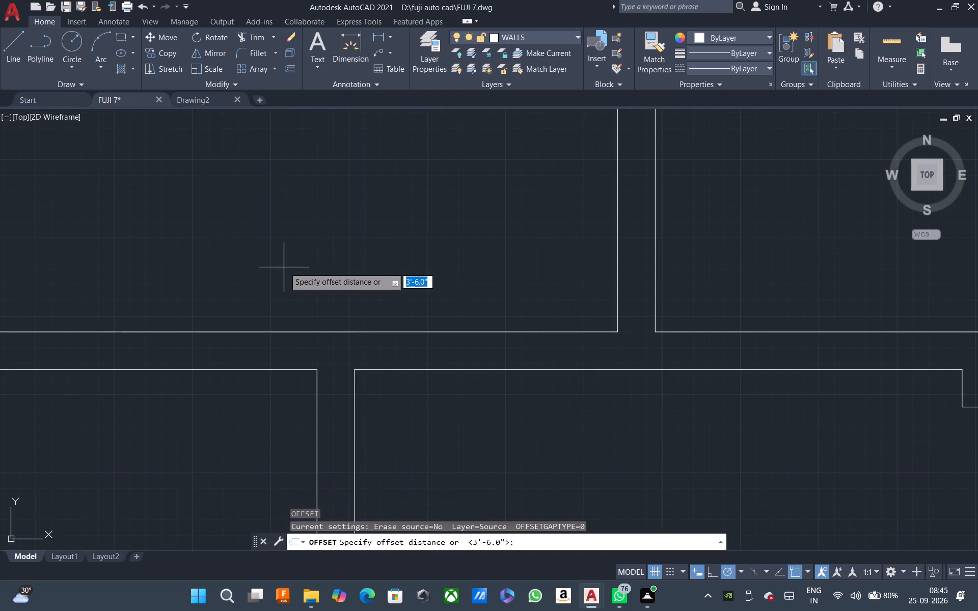
{"action": "key", "text": "3"}
{"action": "key", "text": "space"}
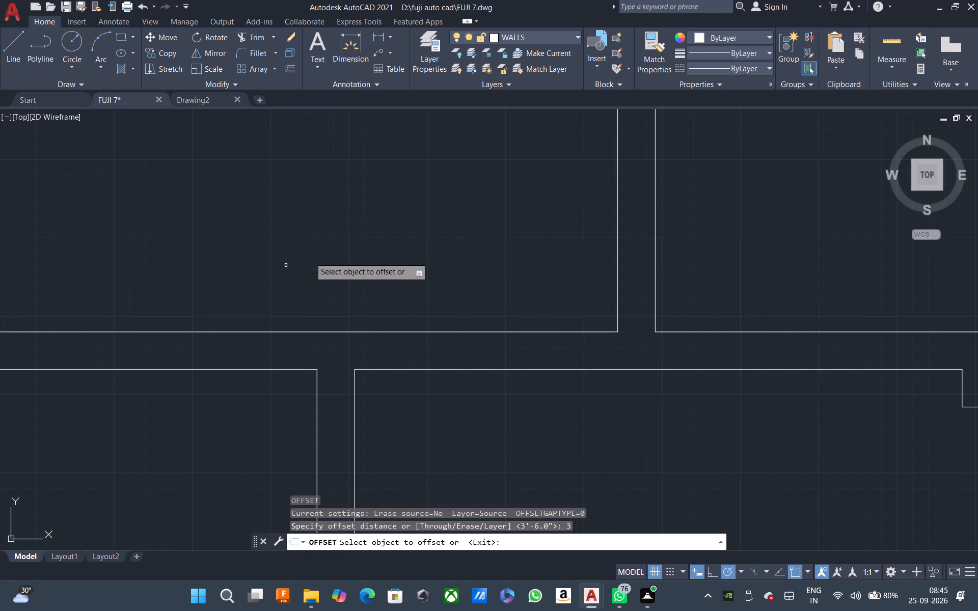
{"action": "left_click", "coordinate": [617, 304]}
{"action": "left_click", "coordinate": [550, 305]}
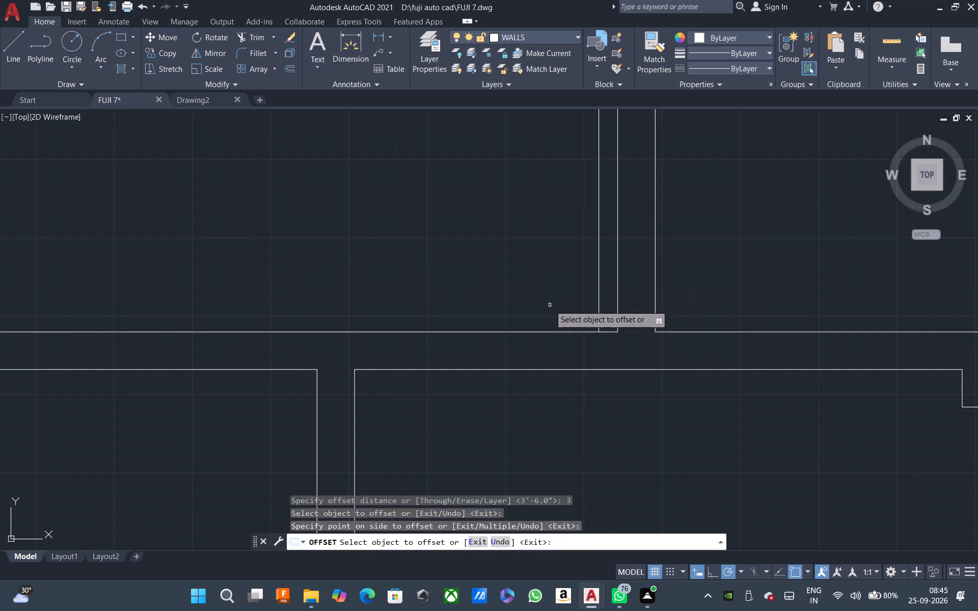
{"action": "key", "text": "Escape"}
Offset the northwest room's door guide line 3' west to mark the other side of the opening.
{"action": "type", "text": "O"}
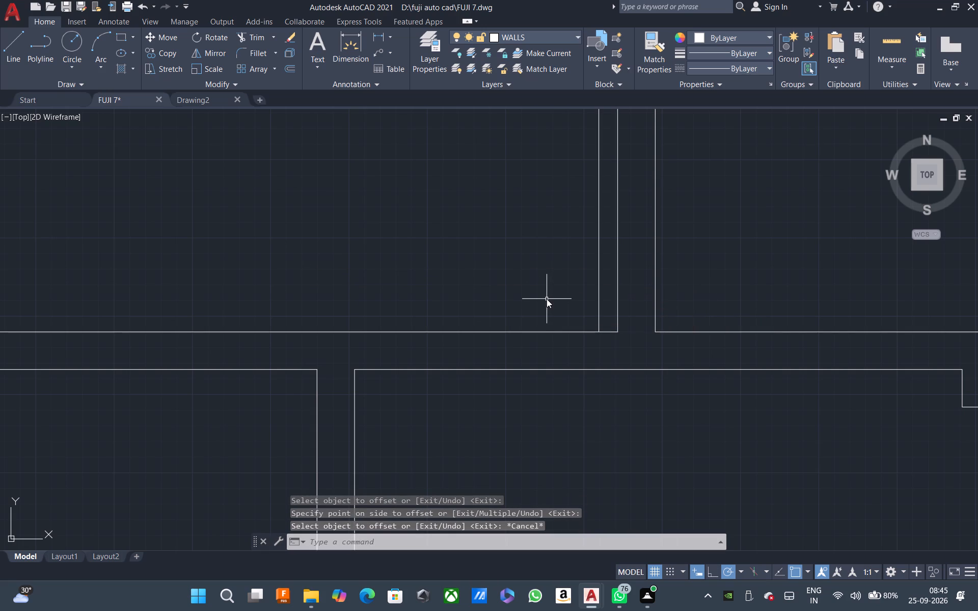
{"action": "key", "text": "space"}
{"action": "key", "text": "3"}
{"action": "key", "text": "apostrophe"}
{"action": "key", "text": "space"}
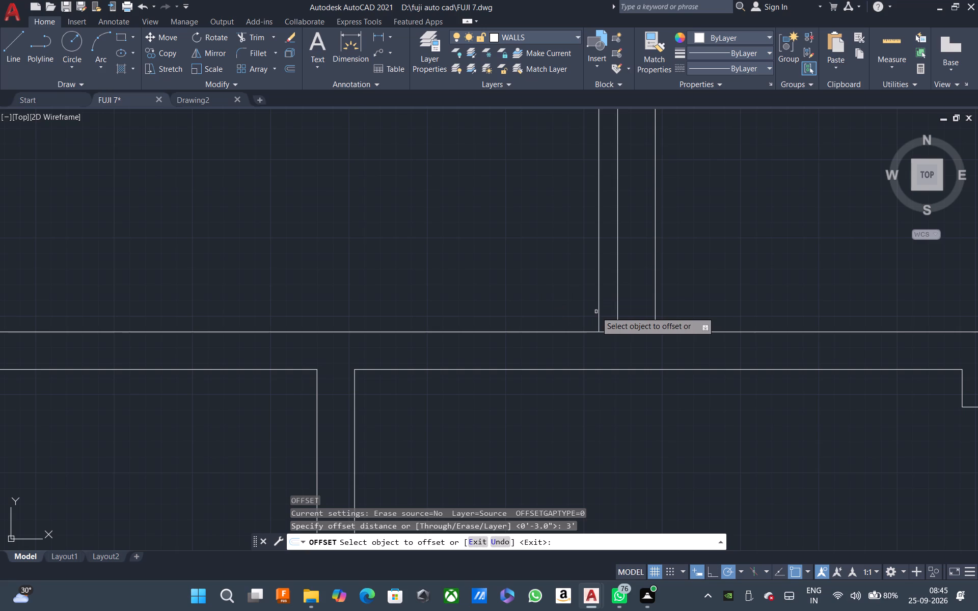
{"action": "left_click", "coordinate": [600, 310]}
{"action": "left_click", "coordinate": [531, 307]}
{"action": "key", "text": "Escape"}
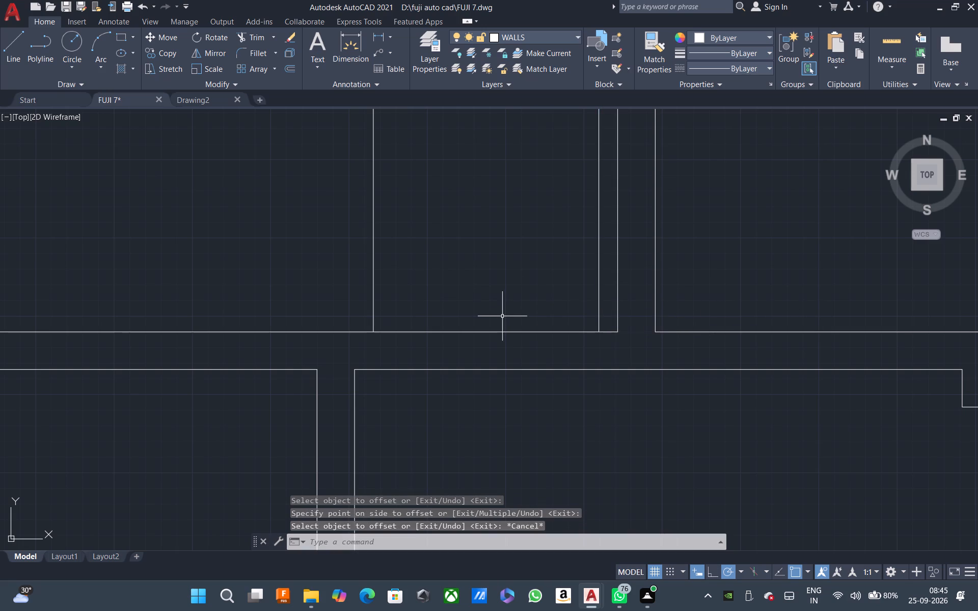
Extend both northwest room door guide lines south across the wall to its far face.
{"action": "key", "text": "e"}
{"action": "key", "text": "x"}
{"action": "key", "text": "space"}
{"action": "left_click", "coordinate": [609, 286]}
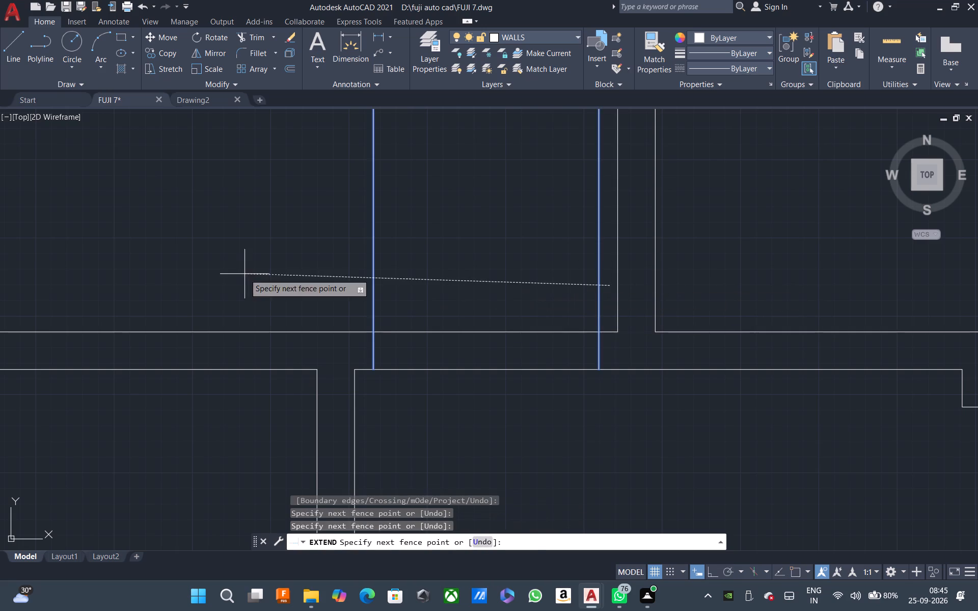
{"action": "left_click", "coordinate": [244, 274]}
{"action": "key", "text": "Escape"}
Trim the guide lines inside the northwest room and the wall faces between them to cut the 3' door opening.
{"action": "type", "text": "TR"}
{"action": "key", "text": "space"}
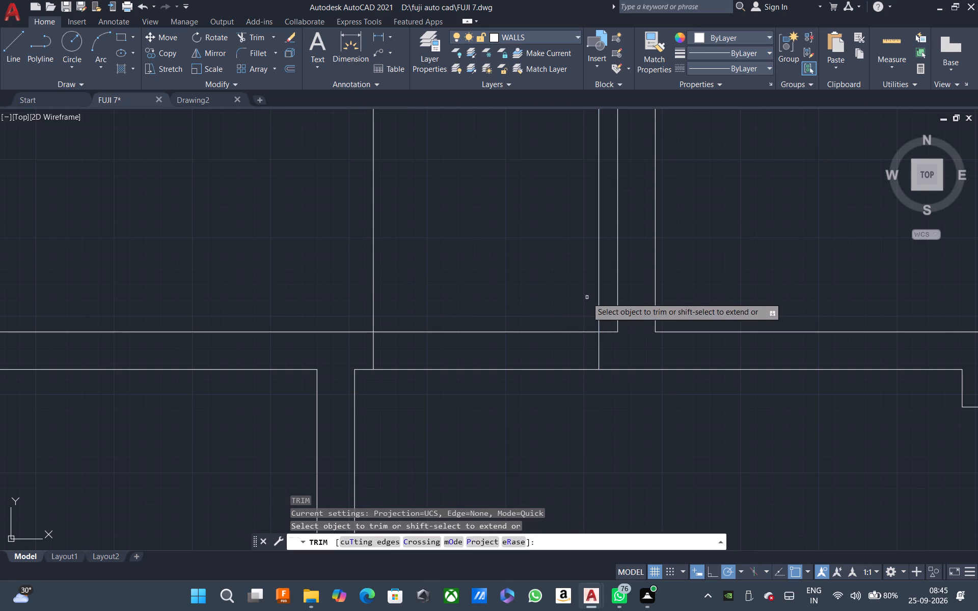
{"action": "left_click", "coordinate": [604, 302]}
{"action": "left_click", "coordinate": [281, 295]}
{"action": "left_click", "coordinate": [510, 305]}
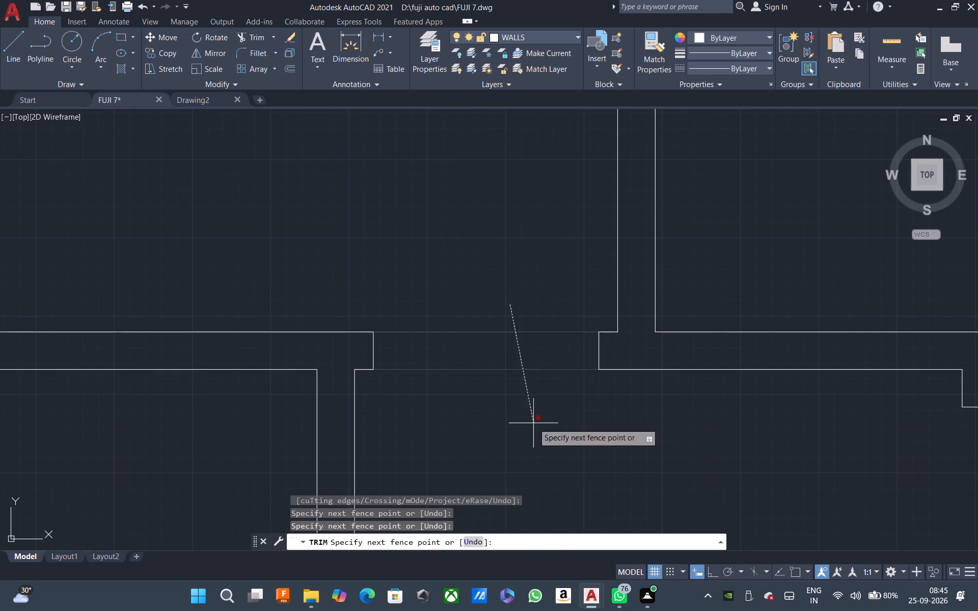
{"action": "left_click_drag", "start_coordinate": [533, 423], "coordinate": [534, 418]}
{"action": "scroll", "coordinate": [466, 315], "scroll_direction": "down", "scroll_amount": 2}
{"action": "middle_click_drag", "start_coordinate": [428, 394], "coordinate": [340, 395]}
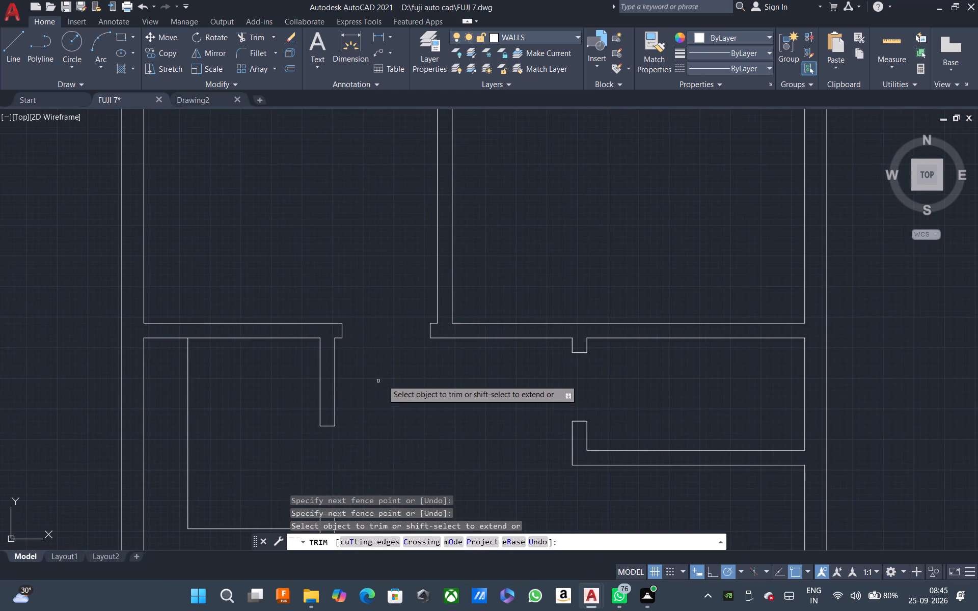
{"action": "scroll", "coordinate": [388, 377], "scroll_direction": "up", "scroll_amount": 2}
{"action": "key", "text": "Escape"}
{"action": "key", "text": "Escape"}
{"action": "key", "text": "Escape"}
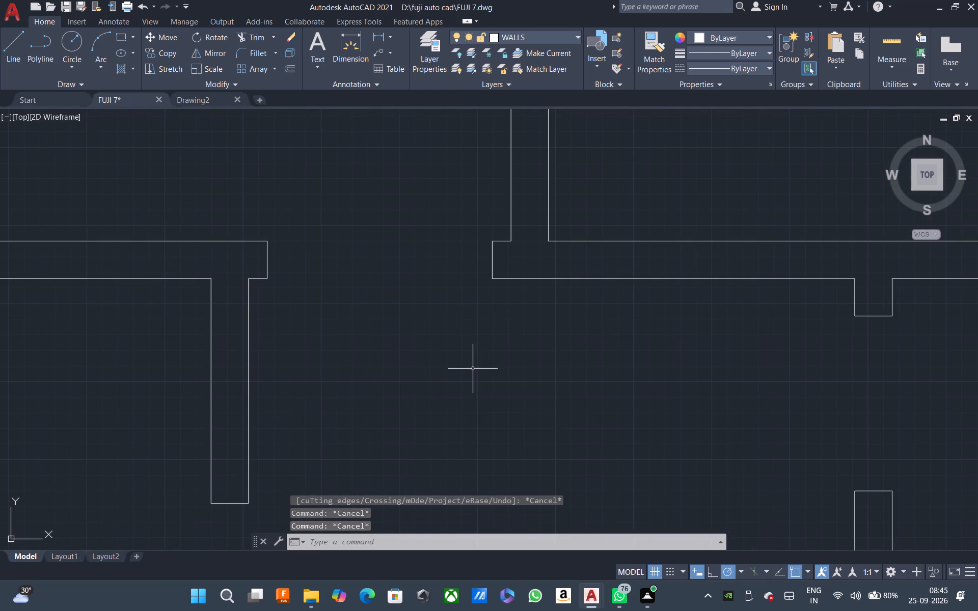
Offset the east face of the partition between the two north rooms 3" east as a door guide line.
{"action": "middle_click_drag", "start_coordinate": [499, 350], "coordinate": [332, 460]}
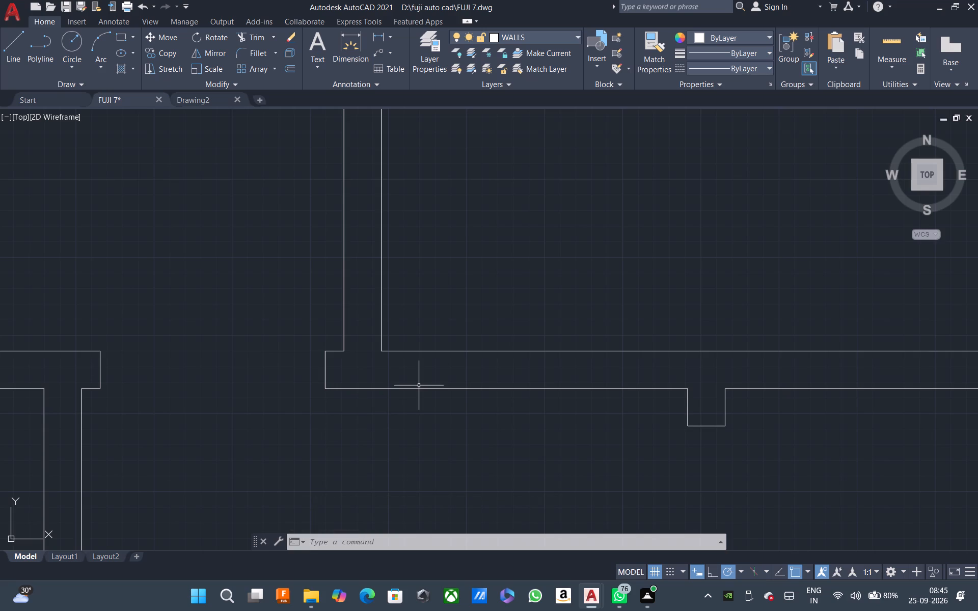
{"action": "key", "text": "o"}
{"action": "key", "text": "space"}
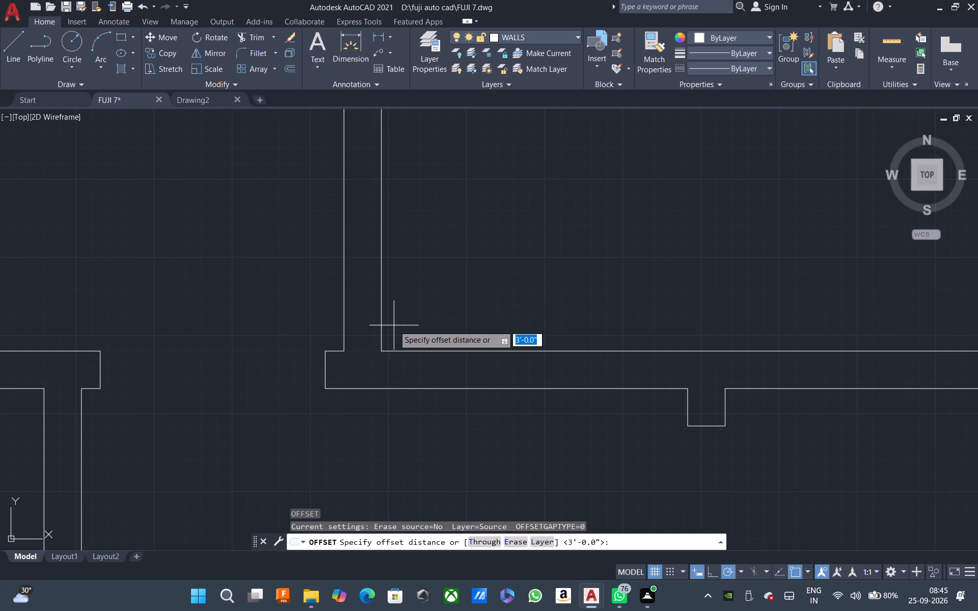
{"action": "type", "text": "3"}
{"action": "key", "text": "space"}
{"action": "left_click", "coordinate": [382, 315]}
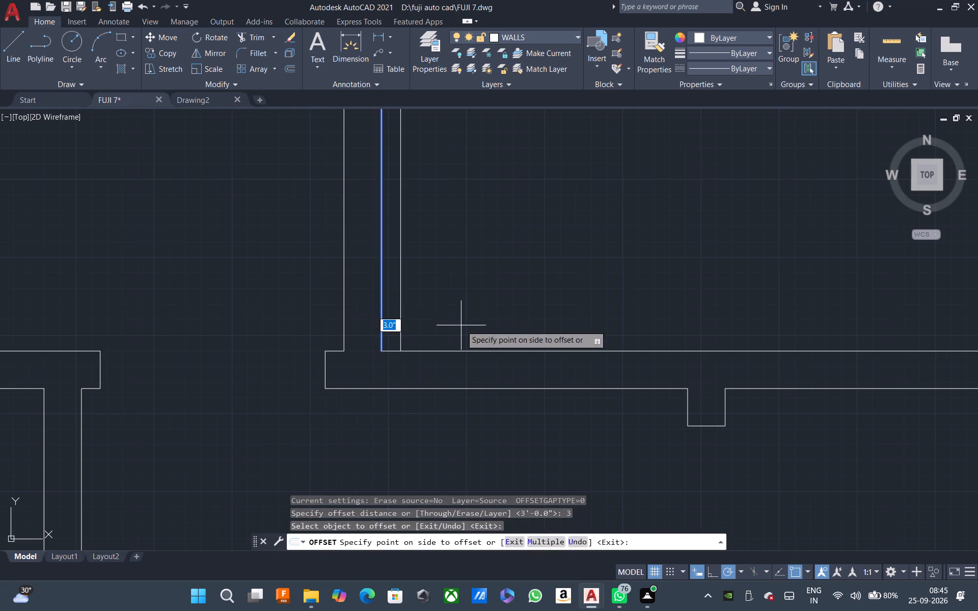
{"action": "left_click", "coordinate": [463, 325]}
{"action": "key", "text": "Escape"}
Offset the northeast room's door guide line 3' east to mark the other side of the opening.
{"action": "key", "text": "o"}
{"action": "key", "text": "space"}
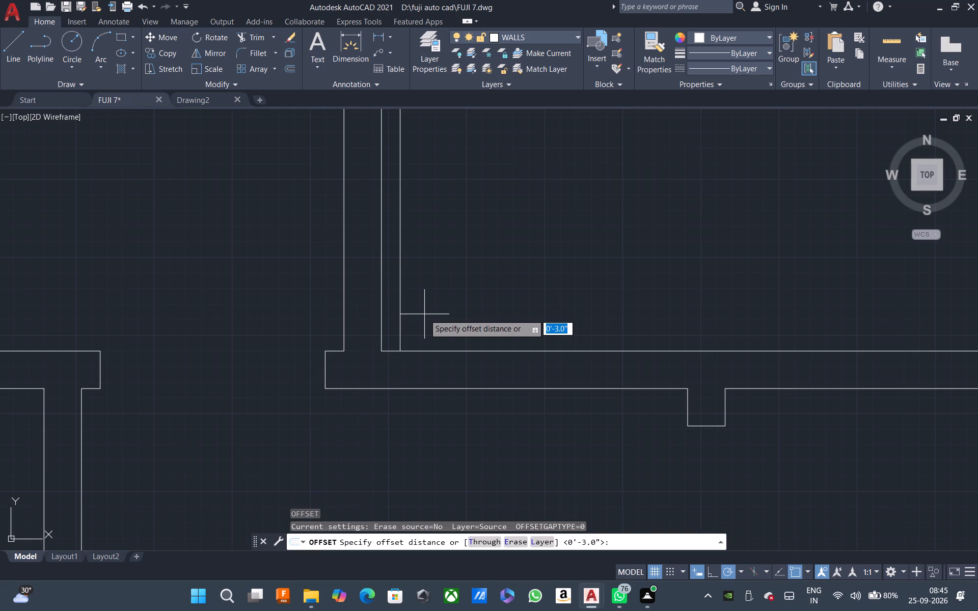
{"action": "key", "text": "3"}
{"action": "key", "text": "apostrophe"}
{"action": "key", "text": "space"}
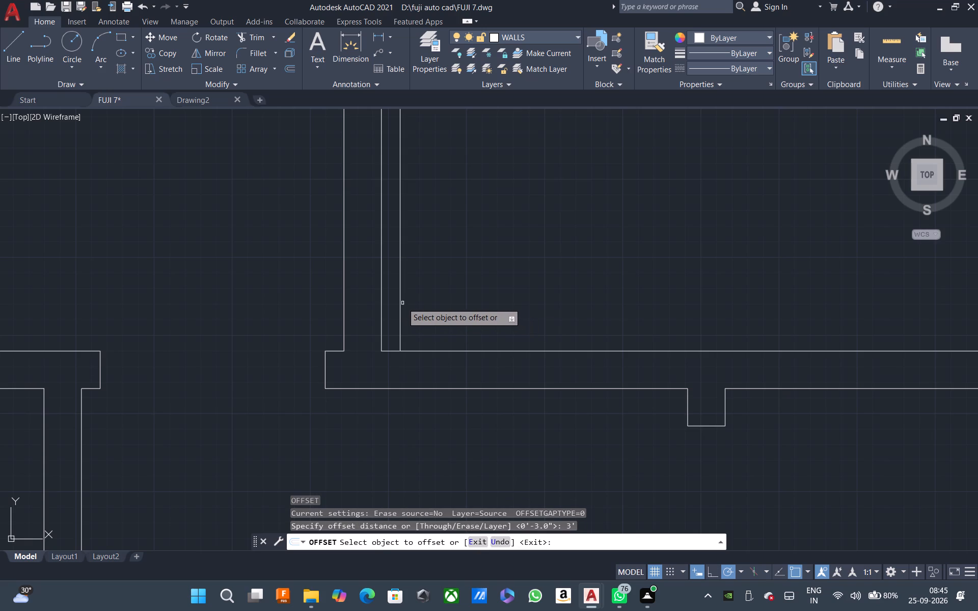
{"action": "left_click", "coordinate": [400, 301]}
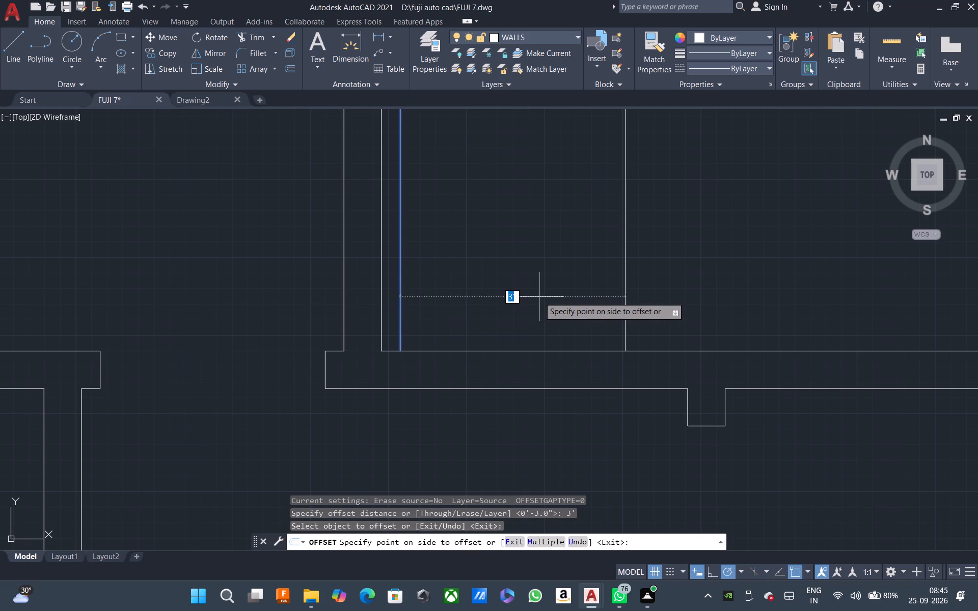
{"action": "left_click", "coordinate": [539, 297]}
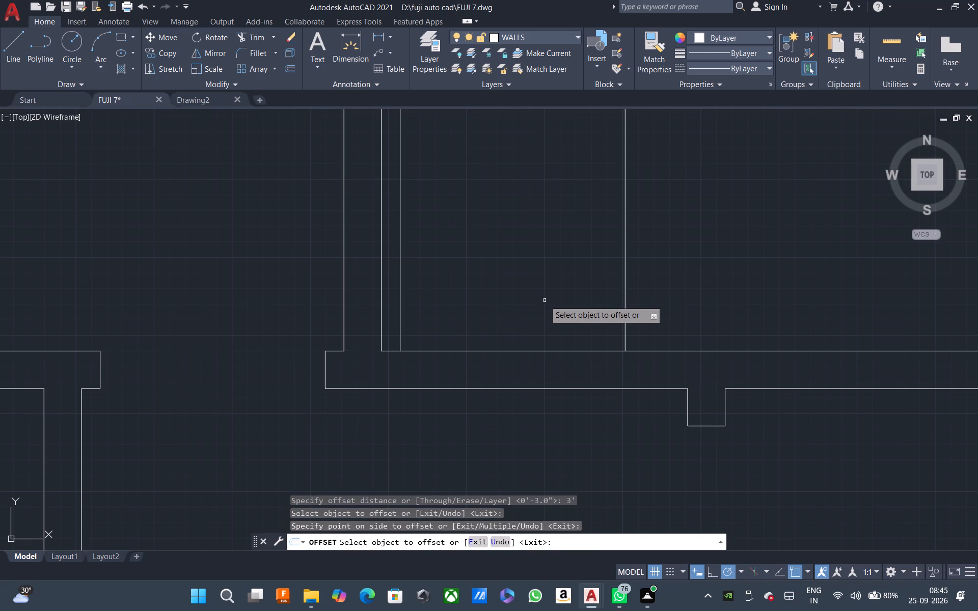
{"action": "key", "text": "Escape"}
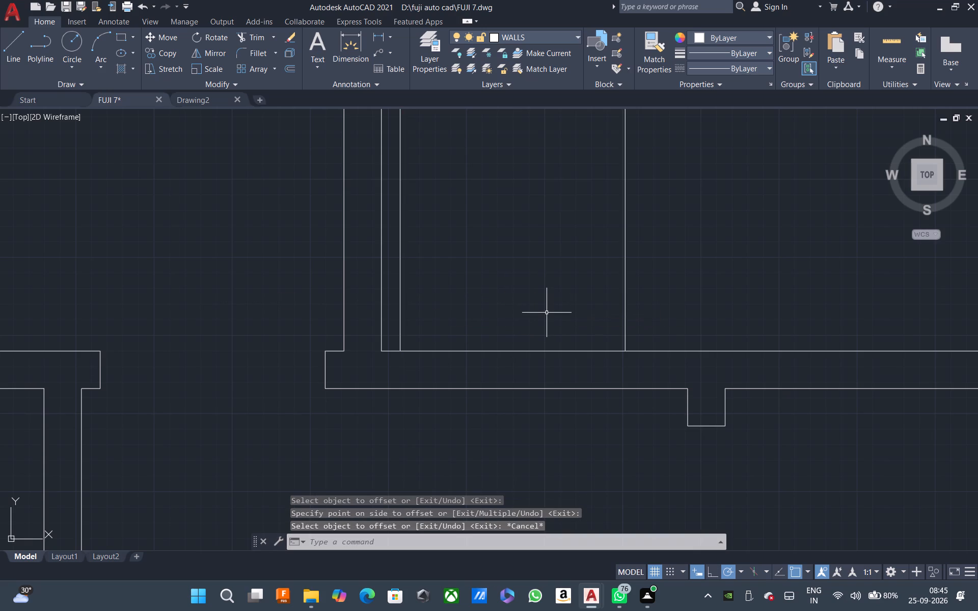
{"action": "key", "text": "Escape"}
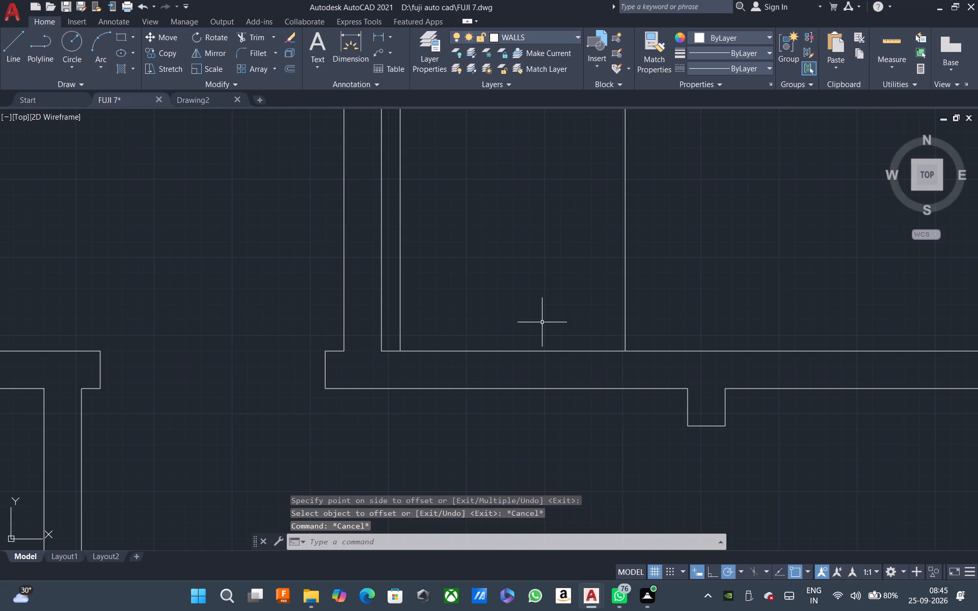
Extend both northeast room door guide lines south across the wall to its far face.
{"action": "key", "text": "e"}
{"action": "key", "text": "Escape"}
{"action": "key", "text": "Escape"}
{"action": "type", "text": "EX"}
{"action": "key", "text": "space"}
{"action": "left_click", "coordinate": [666, 291]}
{"action": "left_click", "coordinate": [393, 301]}
{"action": "key", "text": "Escape"}
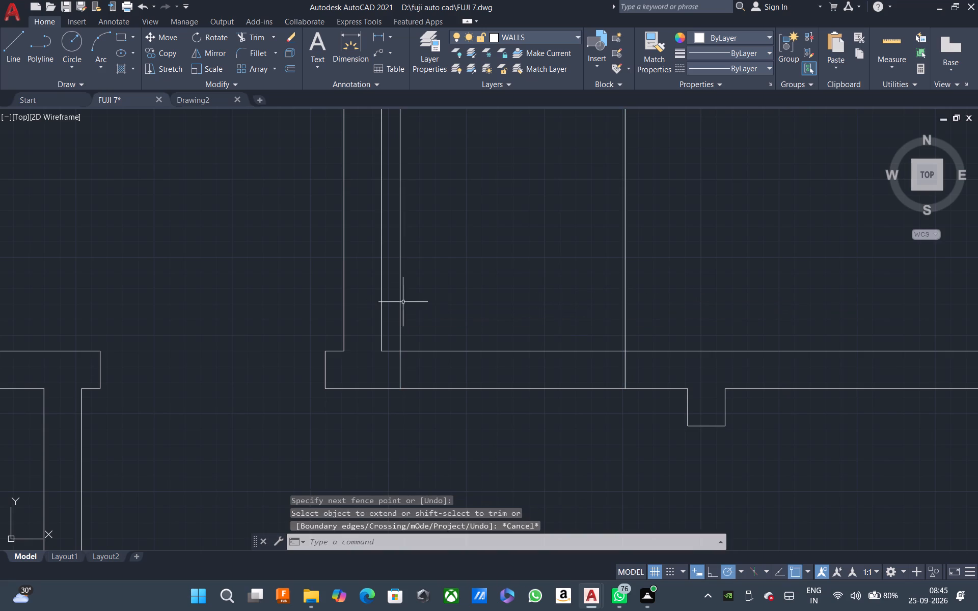
Trim the guide lines inside the northeast room and the wall faces between them to cut the 3' door opening.
{"action": "type", "text": "TR"}
{"action": "key", "text": "space"}
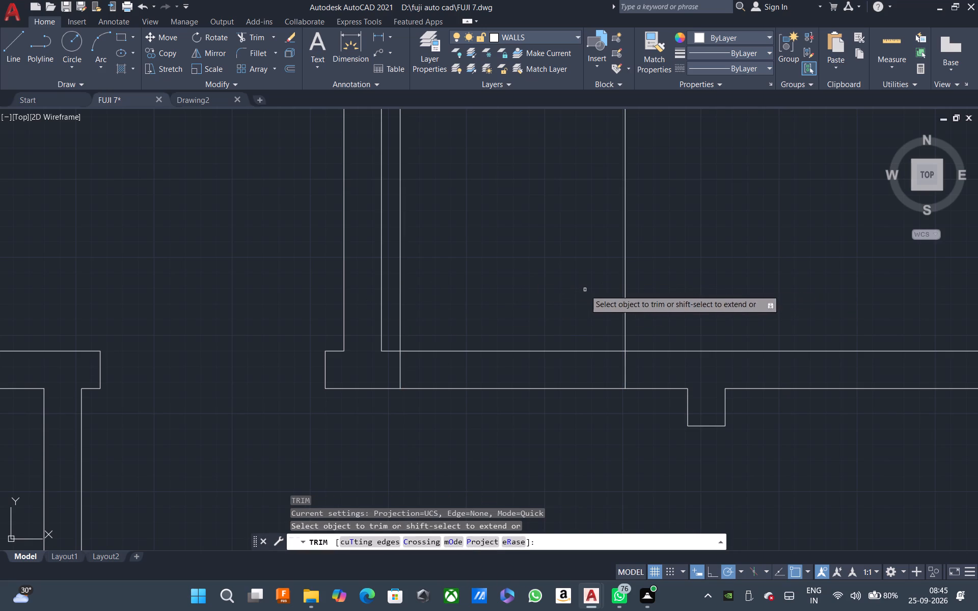
{"action": "left_click", "coordinate": [688, 285]}
{"action": "left_click", "coordinate": [385, 269]}
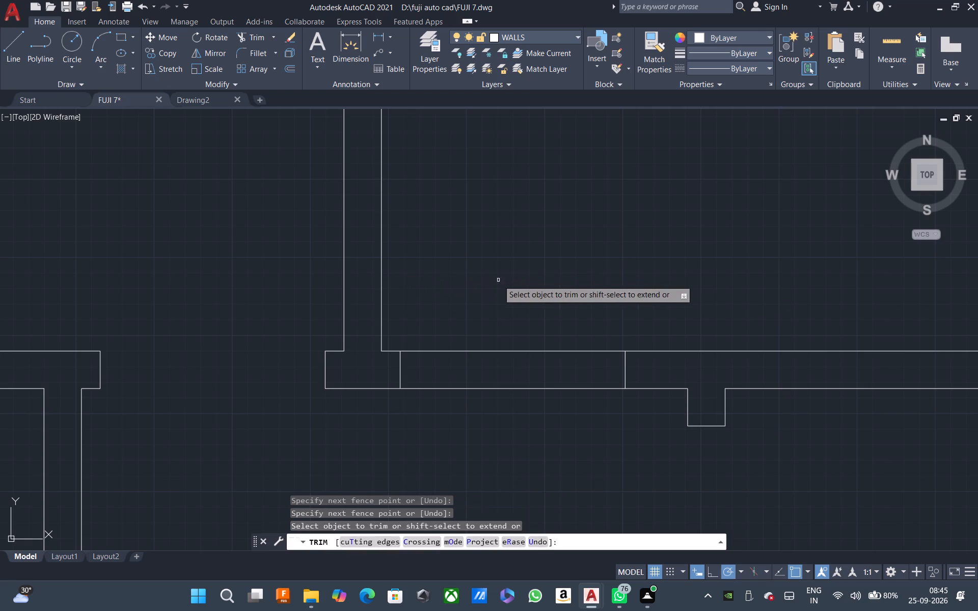
{"action": "left_click_drag", "start_coordinate": [520, 285], "coordinate": [526, 290]}
{"action": "left_click", "coordinate": [529, 416]}
{"action": "scroll", "coordinate": [483, 299], "scroll_direction": "down", "scroll_amount": 3}
{"action": "key", "text": "Escape"}
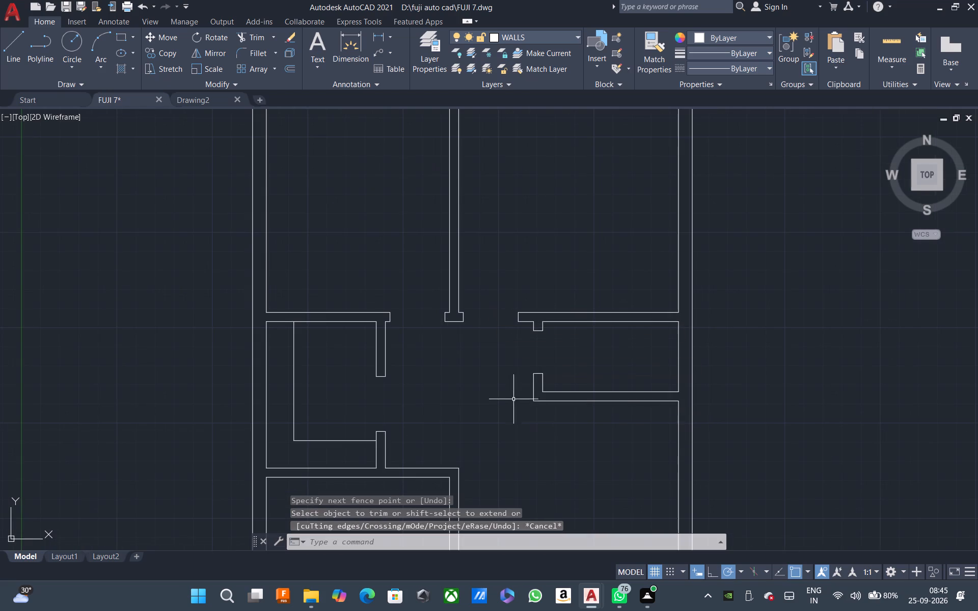
{"action": "middle_click_drag", "start_coordinate": [503, 387], "coordinate": [395, 485]}
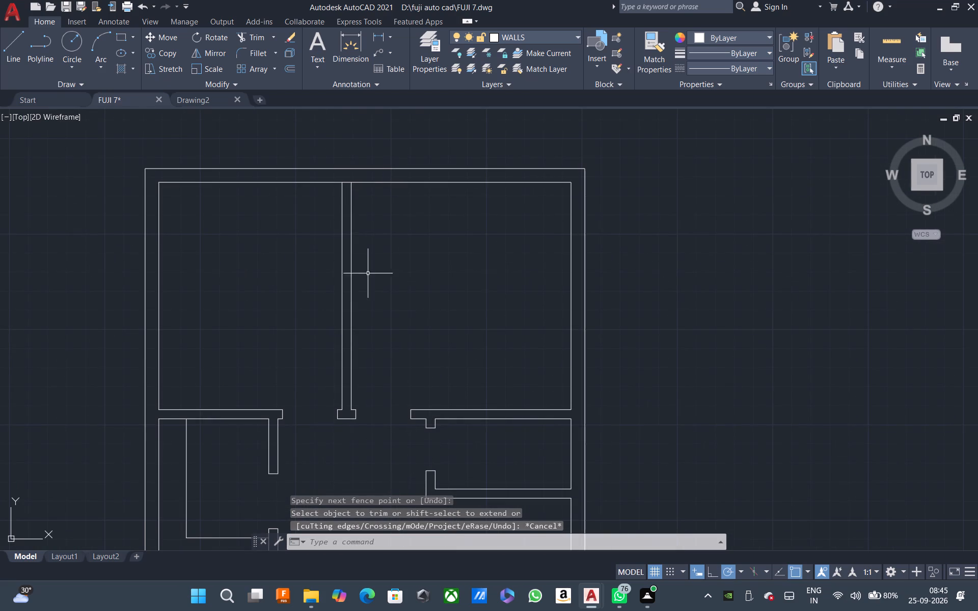
Trim the wall-face segments where the north partition meets the north wall and the staircase room's north wall meets the east wall.
{"action": "key", "text": "space"}
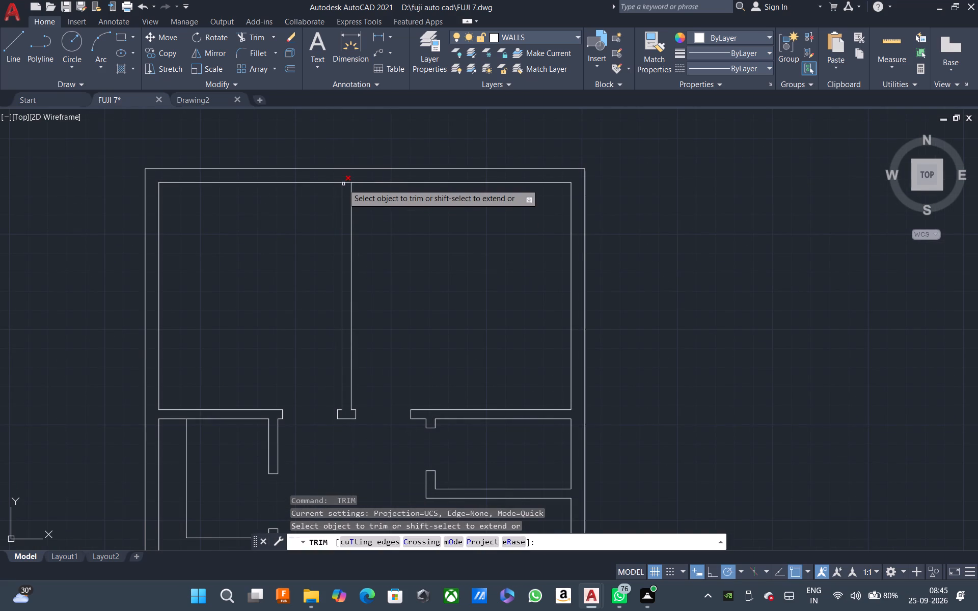
{"action": "left_click", "coordinate": [345, 184]}
{"action": "scroll", "coordinate": [456, 281], "scroll_direction": "down", "scroll_amount": 2}
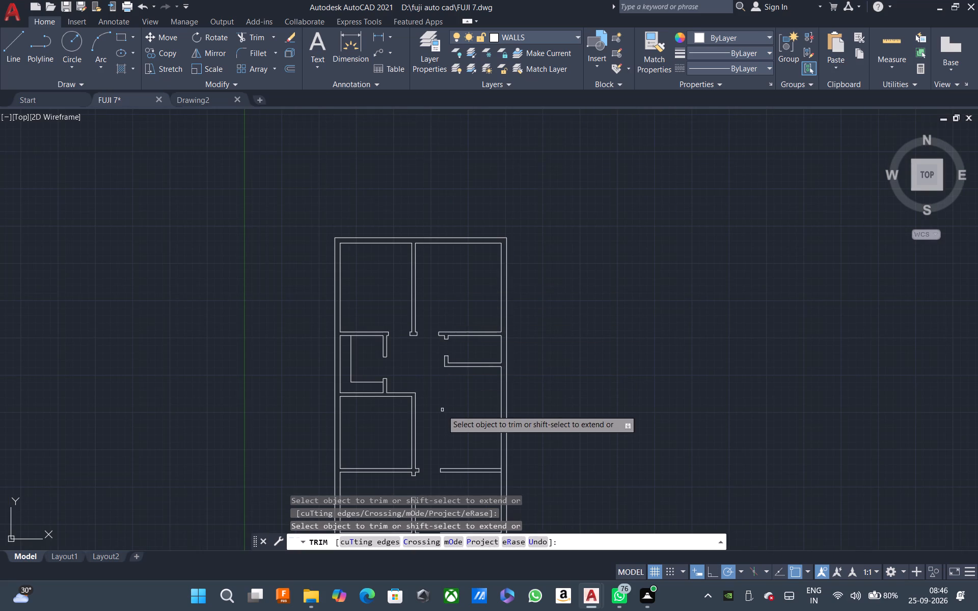
{"action": "scroll", "coordinate": [506, 483], "scroll_direction": "up", "scroll_amount": 4}
{"action": "left_click", "coordinate": [470, 403]}
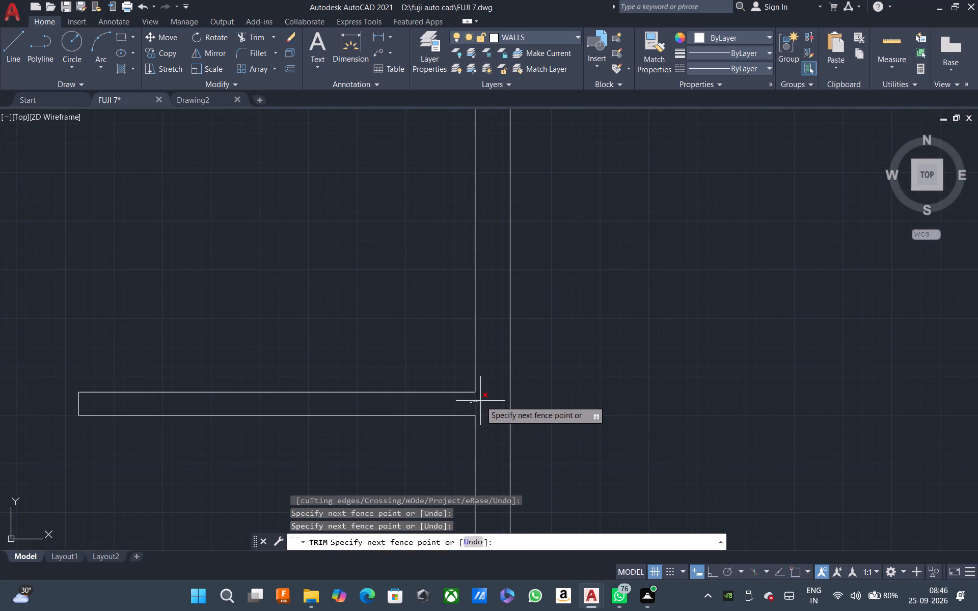
{"action": "left_click", "coordinate": [481, 400]}
{"action": "scroll", "coordinate": [482, 400], "scroll_direction": "down", "scroll_amount": 3}
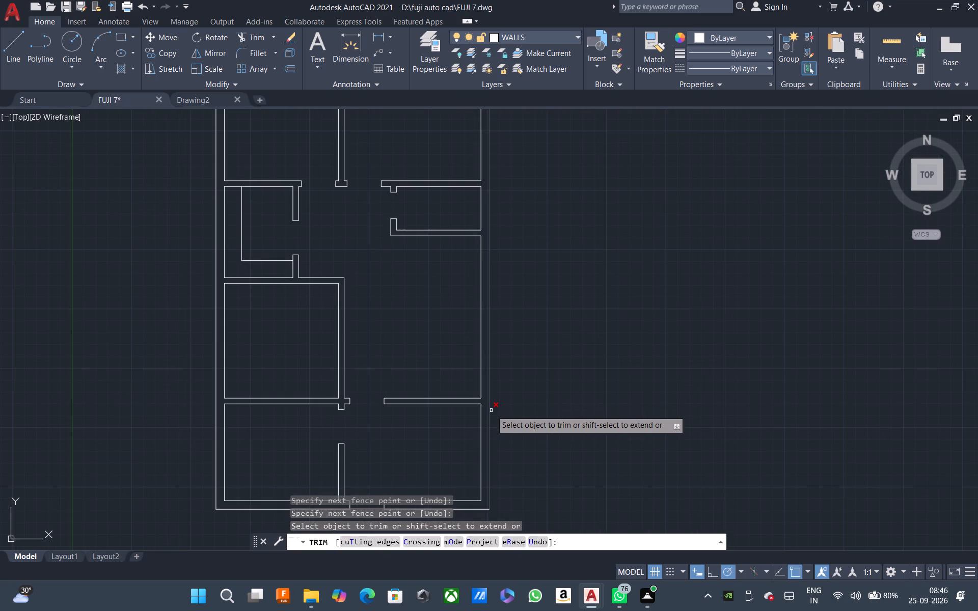
{"action": "scroll", "coordinate": [581, 289], "scroll_direction": "down", "scroll_amount": 1}
{"action": "middle_click_drag", "start_coordinate": [581, 289], "coordinate": [583, 281]}
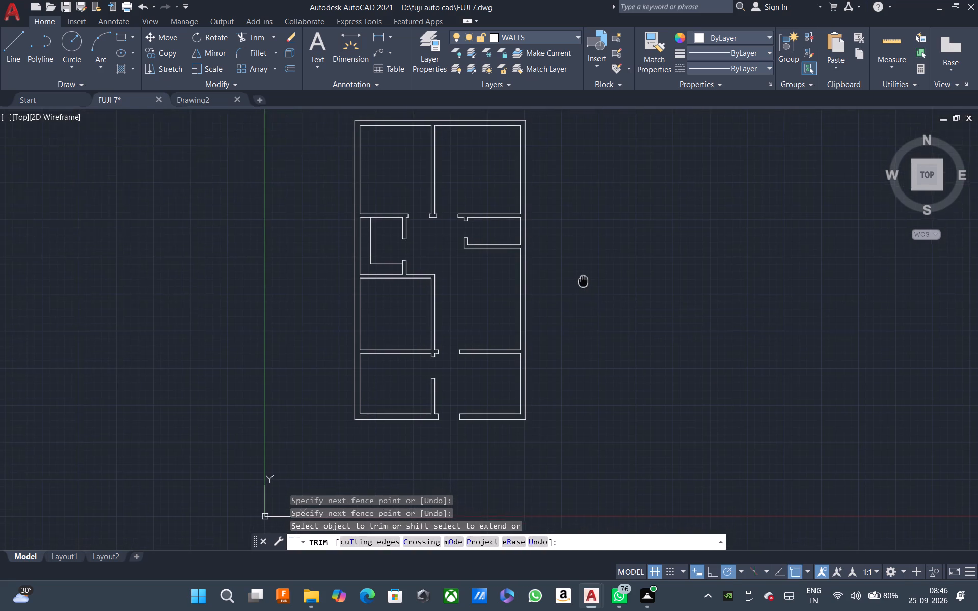
{"action": "middle_click_drag", "start_coordinate": [583, 281], "coordinate": [607, 292]}
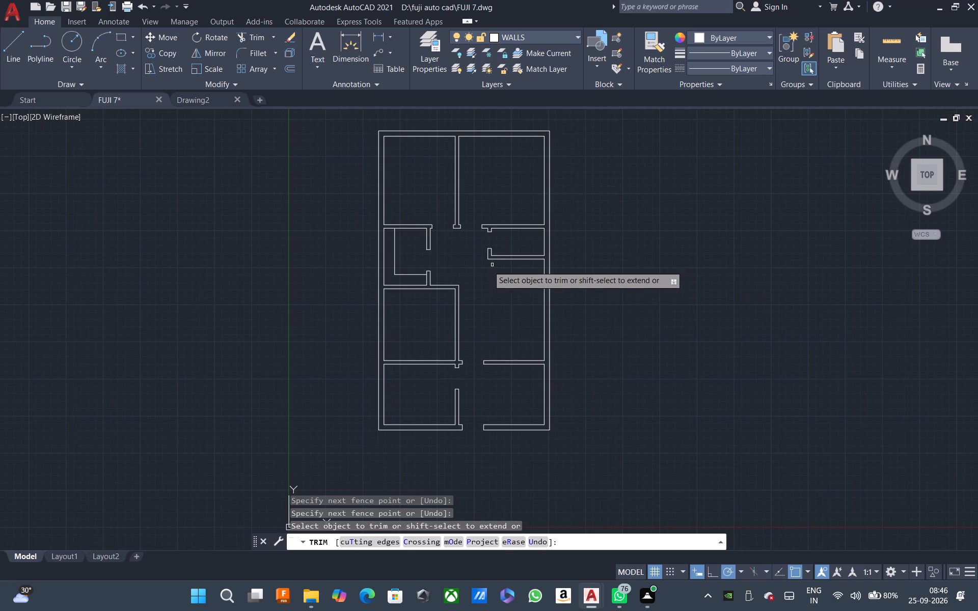
{"action": "scroll", "coordinate": [429, 284], "scroll_direction": "up", "scroll_amount": 3}
{"action": "key", "text": "Escape"}
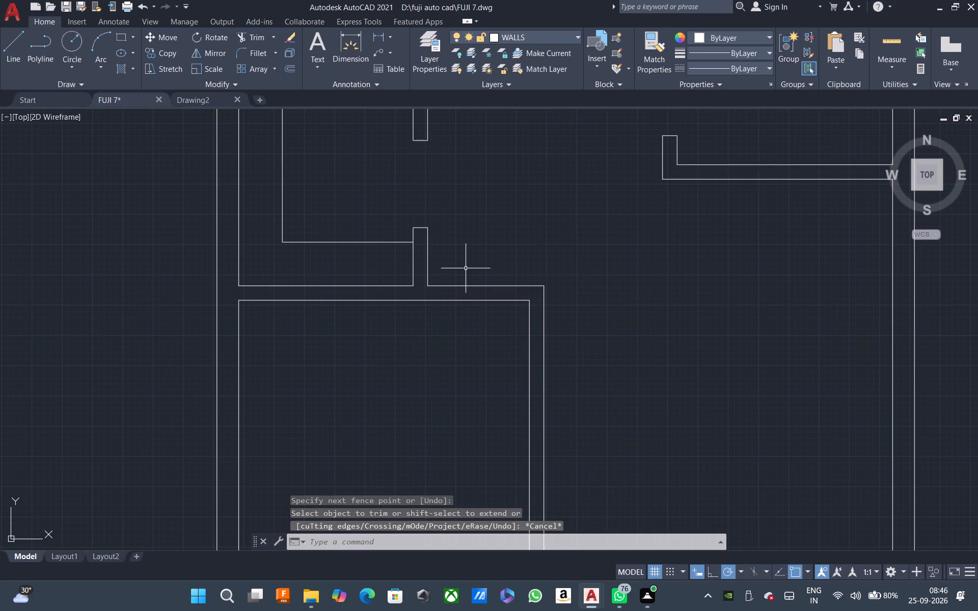
Extend both jamb lines of the northwest room's door opening south across the middle west room's north wall to its far face.
{"action": "scroll", "coordinate": [467, 267], "scroll_direction": "down", "scroll_amount": 1}
{"action": "middle_click_drag", "start_coordinate": [518, 231], "coordinate": [513, 266]}
{"action": "scroll", "coordinate": [513, 266], "scroll_direction": "down", "scroll_amount": 1}
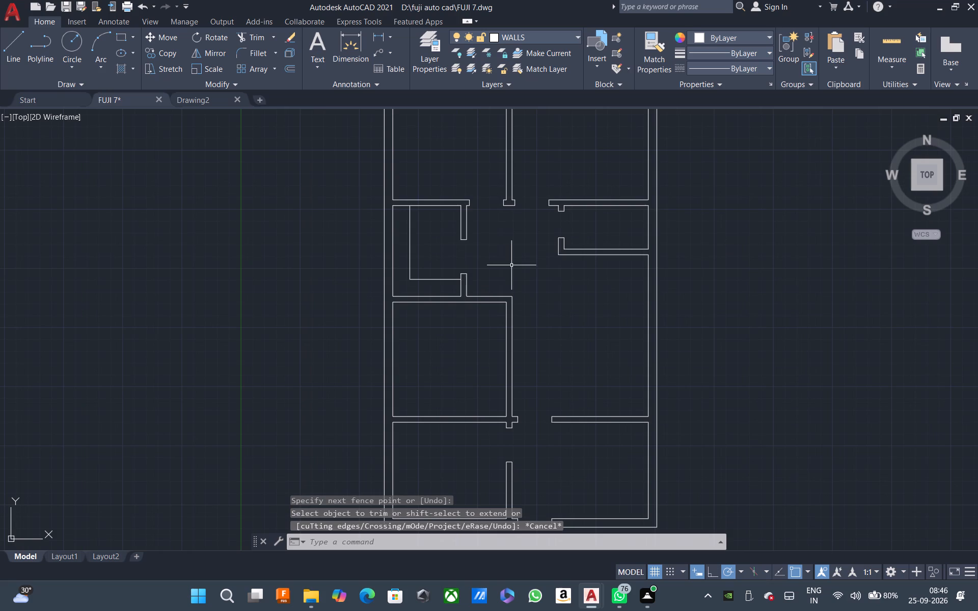
{"action": "type", "text": "EX"}
{"action": "key", "text": "space"}
{"action": "scroll", "coordinate": [466, 203], "scroll_direction": "up", "scroll_amount": 3}
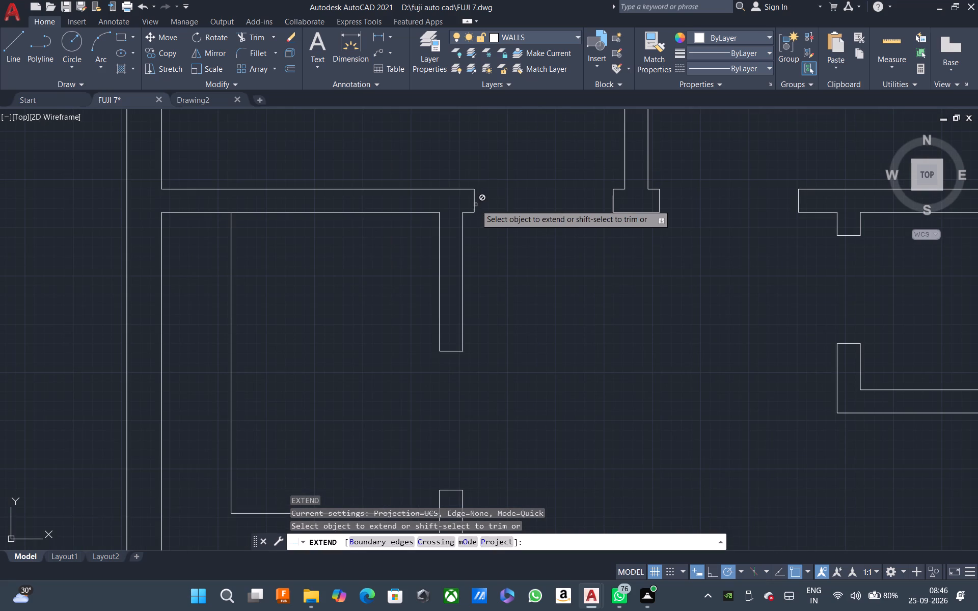
{"action": "scroll", "coordinate": [476, 205], "scroll_direction": "down", "scroll_amount": 1}
{"action": "left_click", "coordinate": [476, 204]}
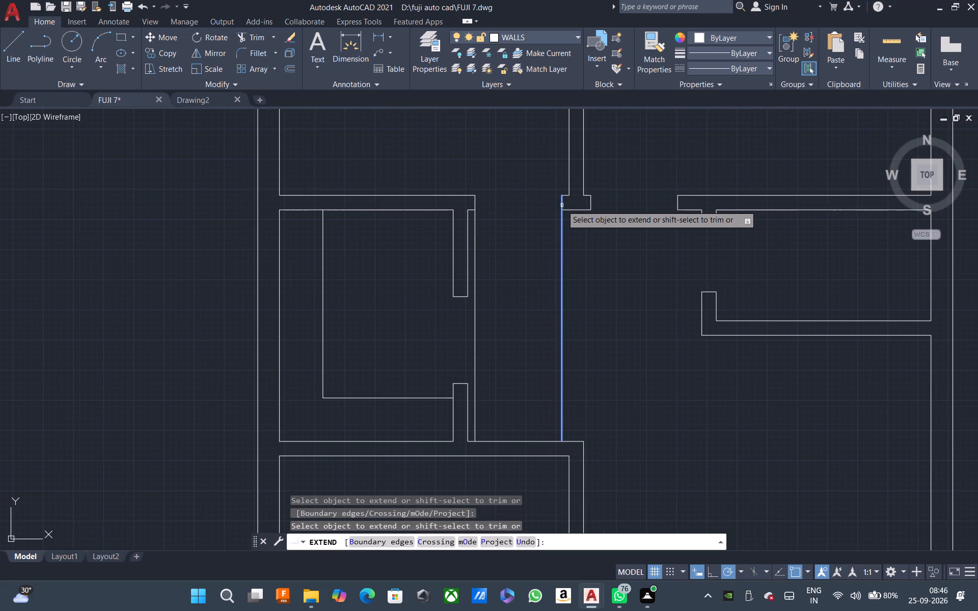
{"action": "left_click", "coordinate": [562, 205]}
{"action": "left_click", "coordinate": [579, 296]}
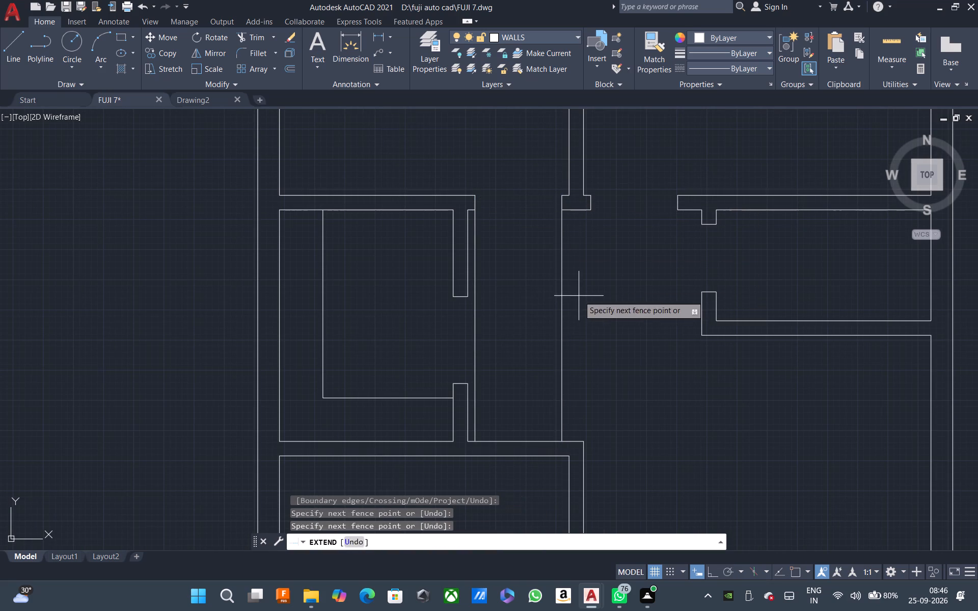
{"action": "left_click", "coordinate": [607, 321]}
{"action": "left_click", "coordinate": [617, 364]}
{"action": "left_click", "coordinate": [386, 346]}
{"action": "key", "text": "Escape"}
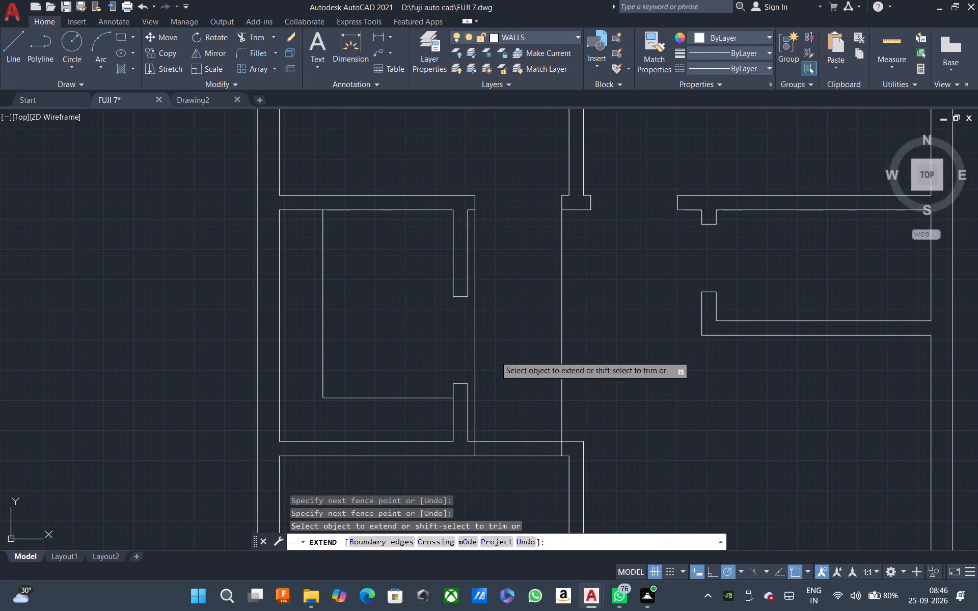
Trim the wall faces between the extended jamb lines and the excess lines in the passage to open the middle west room's doorway.
{"action": "type", "text": "TR"}
{"action": "key", "text": "space"}
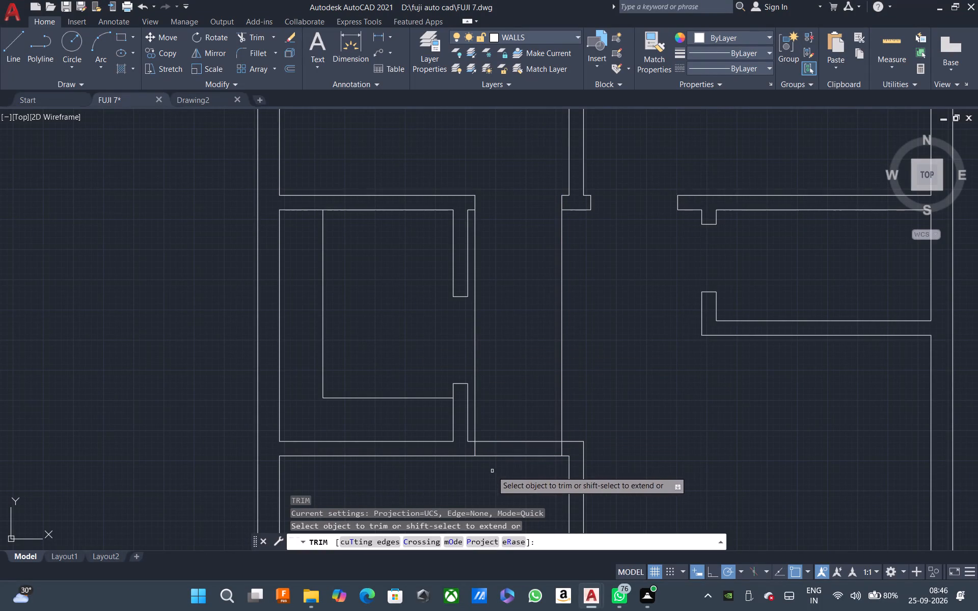
{"action": "left_click", "coordinate": [493, 471]}
{"action": "left_click", "coordinate": [498, 382]}
{"action": "left_click", "coordinate": [579, 347]}
{"action": "left_click", "coordinate": [401, 341]}
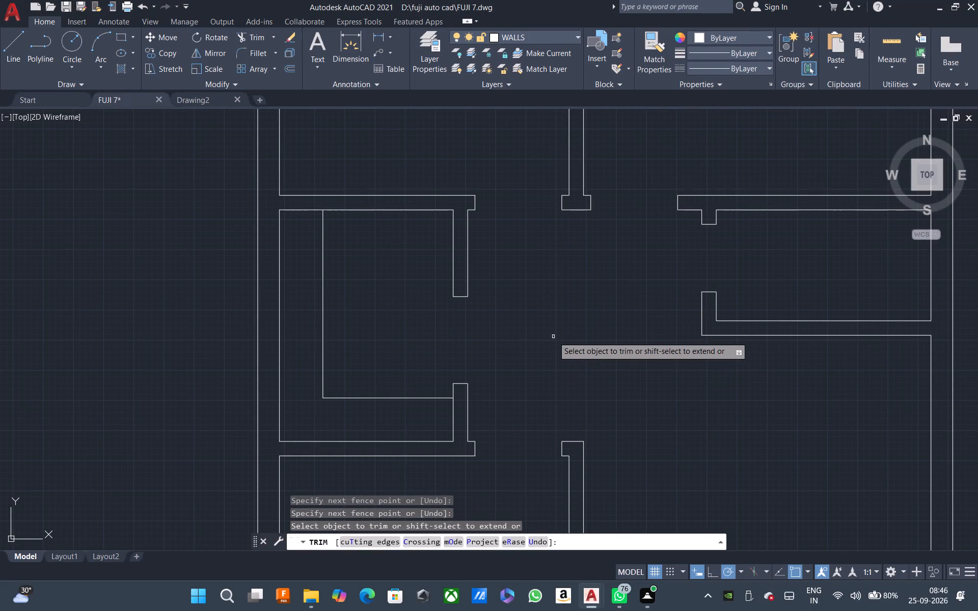
{"action": "key", "text": "Escape"}
Save the drawing.
{"action": "scroll", "coordinate": [547, 337], "scroll_direction": "down", "scroll_amount": 2}
{"action": "middle_click_drag", "start_coordinate": [624, 378], "coordinate": [526, 311]}
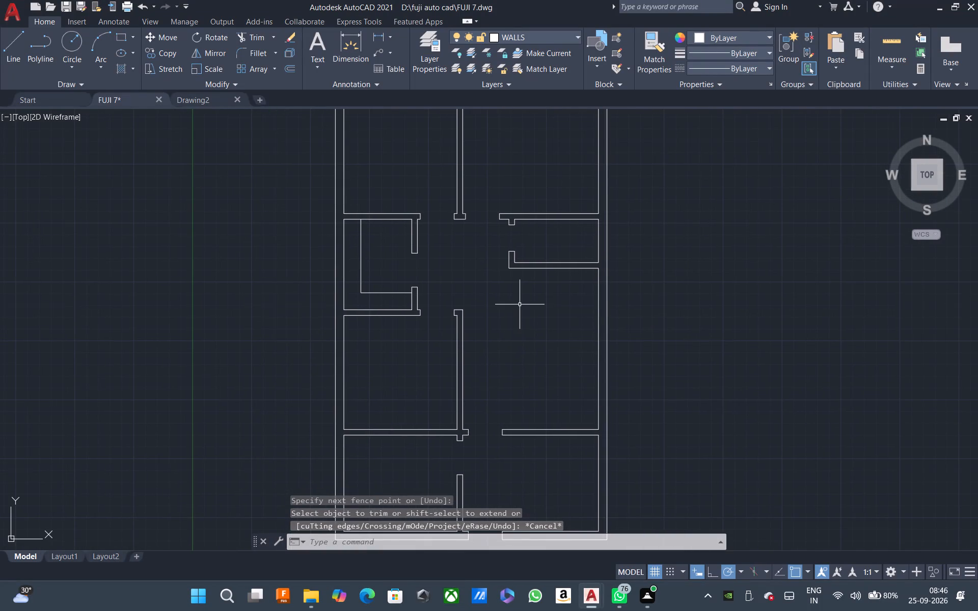
{"action": "key", "text": "ctrl+s"}
{"action": "key", "text": "ctrl+s"}
Assign all the visible wall lines of the floor plan to the WALLS layer.
{"action": "scroll", "coordinate": [517, 302], "scroll_direction": "down", "scroll_amount": 2}
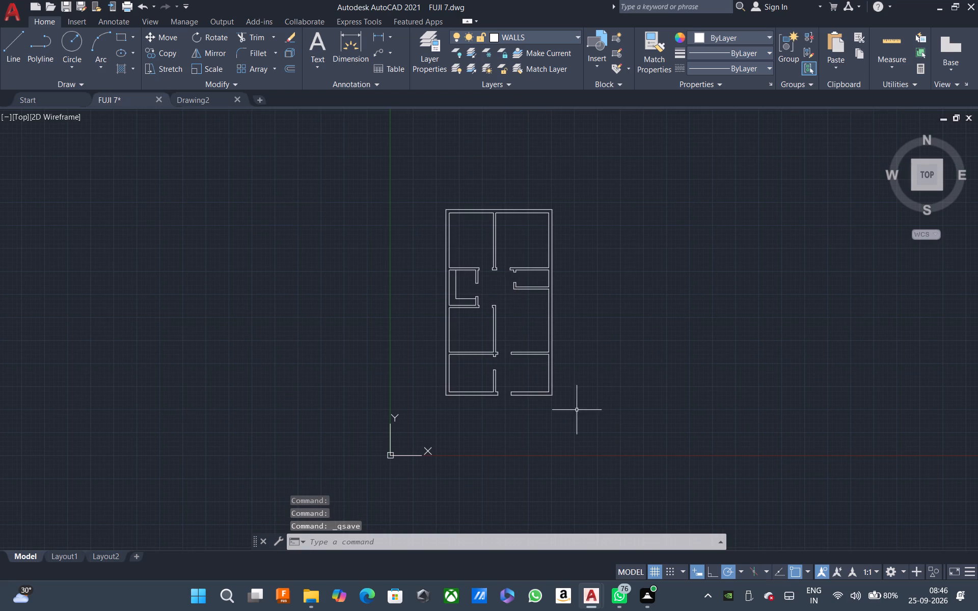
{"action": "left_click", "coordinate": [568, 421]}
{"action": "left_click", "coordinate": [385, 182]}
{"action": "left_click", "coordinate": [541, 41]}
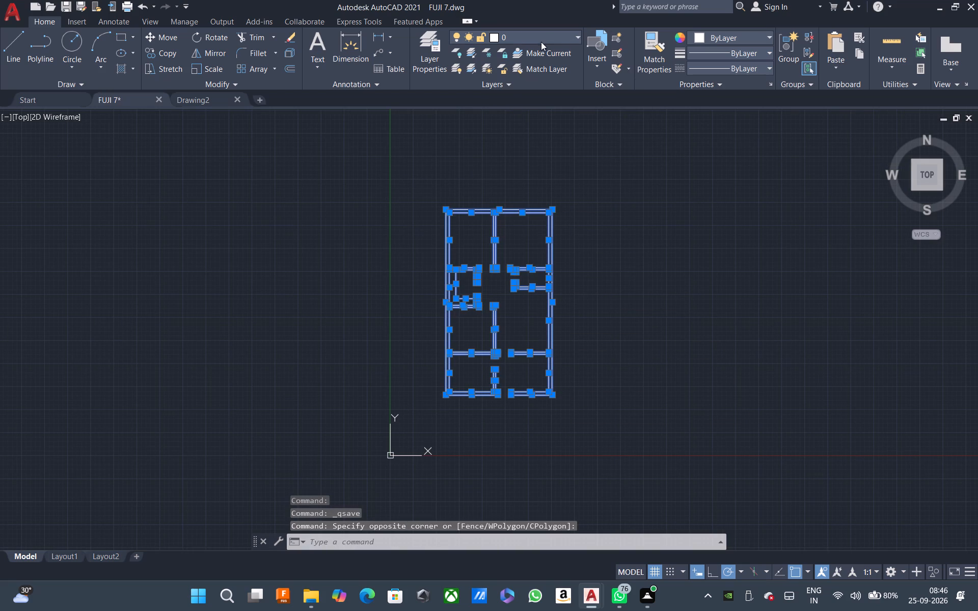
{"action": "left_click", "coordinate": [508, 129]}
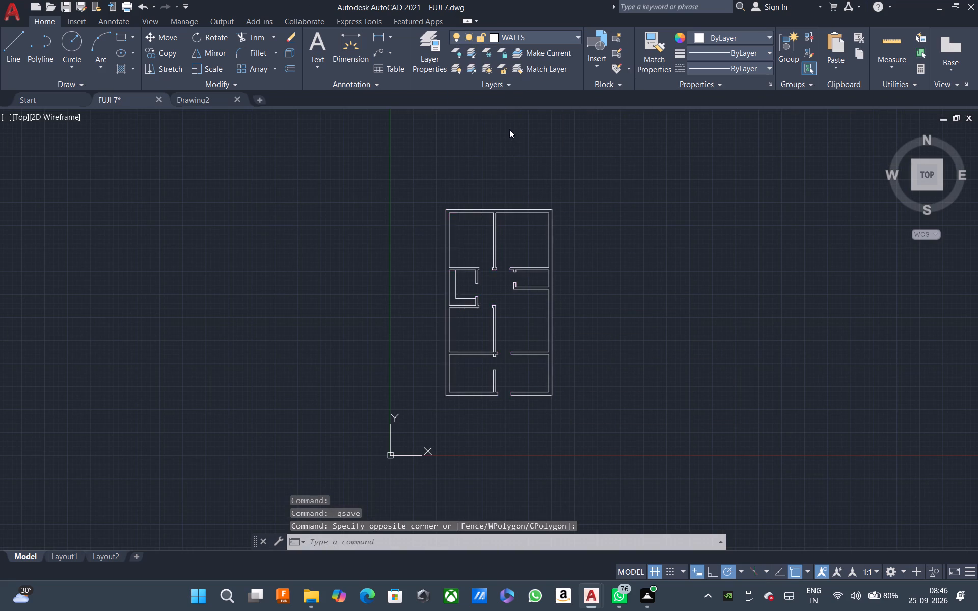
{"action": "key", "text": "Escape"}
{"action": "key", "text": "Escape"}
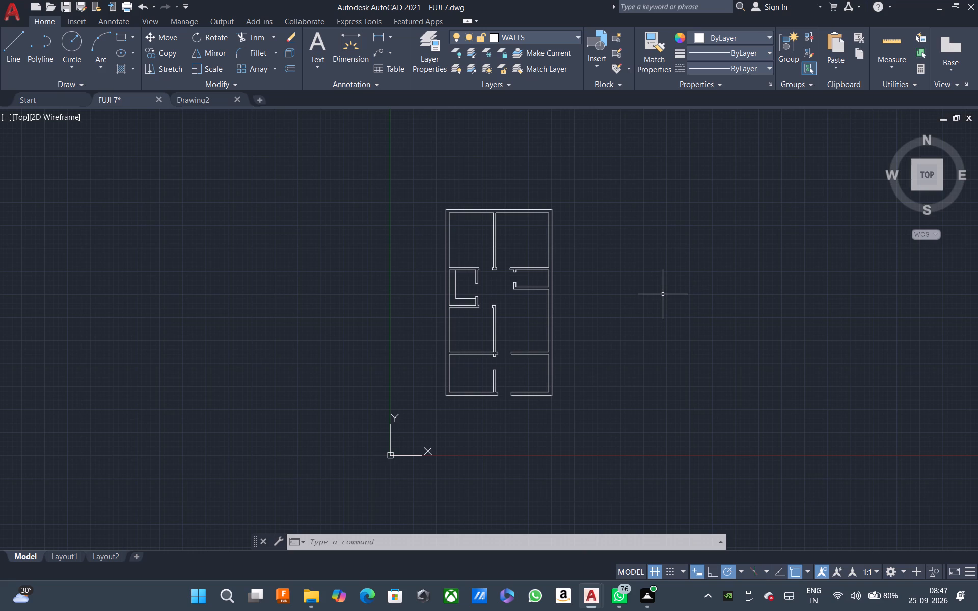
{"action": "key", "text": "Escape"}
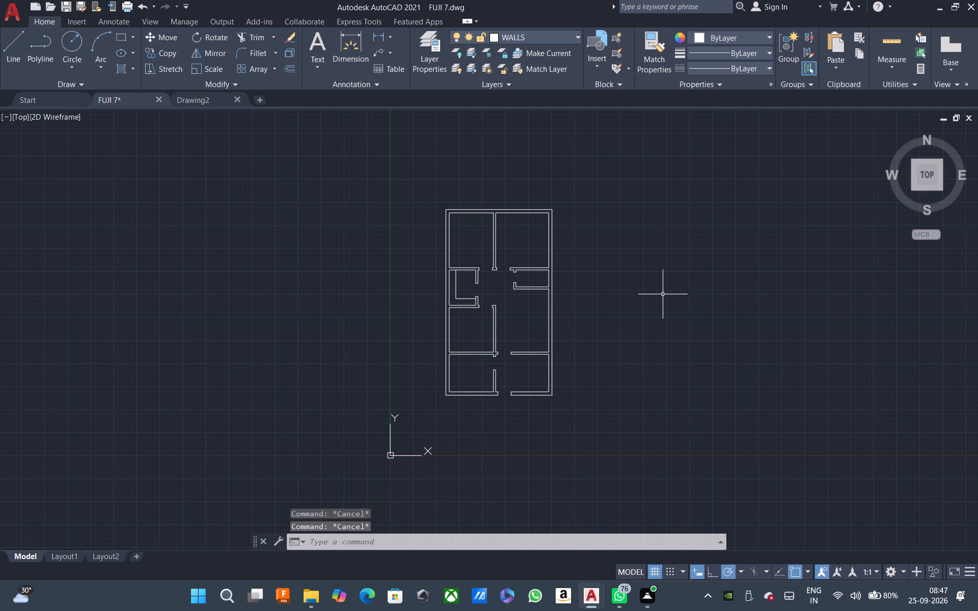
{"action": "key", "text": "Escape"}
{"action": "key", "text": "Escape"}
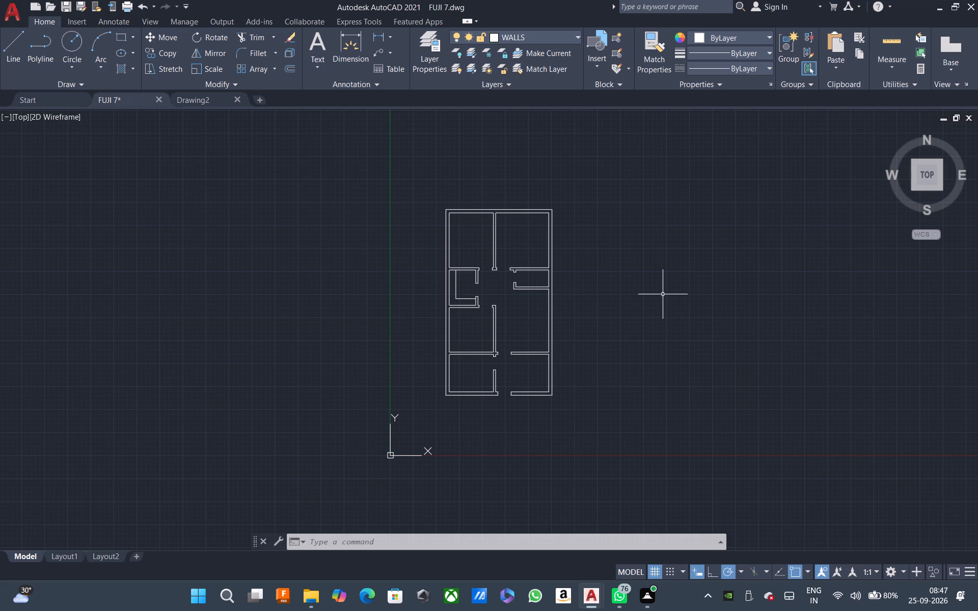
Turn on the STAIRCASE layer.
{"action": "scroll", "coordinate": [574, 322], "scroll_direction": "down", "scroll_amount": 1}
{"action": "middle_click_drag", "start_coordinate": [537, 380], "coordinate": [418, 357]}
{"action": "scroll", "coordinate": [420, 340], "scroll_direction": "up", "scroll_amount": 1}
{"action": "left_click", "coordinate": [549, 30]}
{"action": "left_click", "coordinate": [551, 38]}
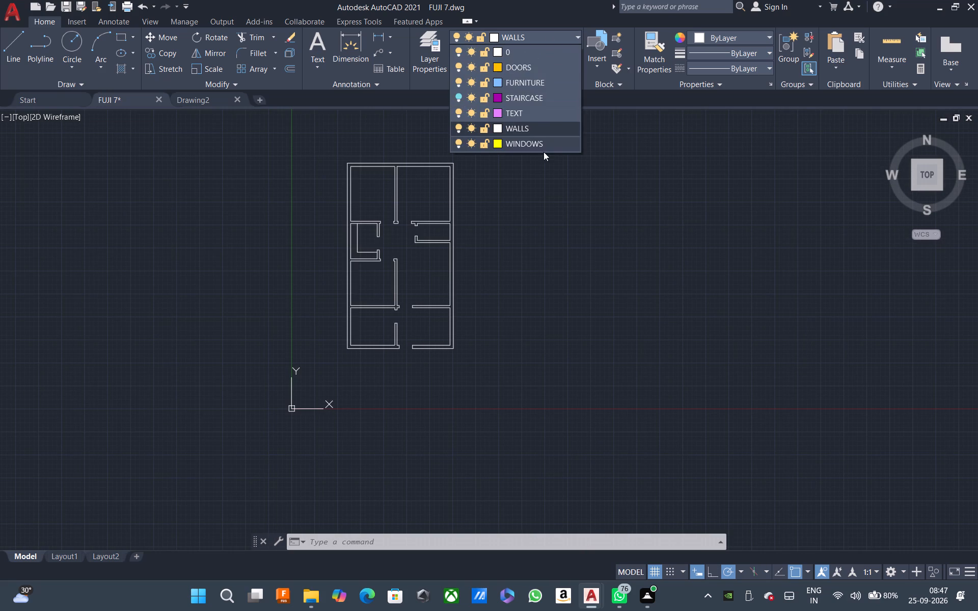
{"action": "left_click", "coordinate": [459, 100]}
{"action": "key", "text": "Escape"}
Examine the staircase lines in the southeast room and their fit with the surrounding walls.
{"action": "scroll", "coordinate": [428, 390], "scroll_direction": "up", "scroll_amount": 2}
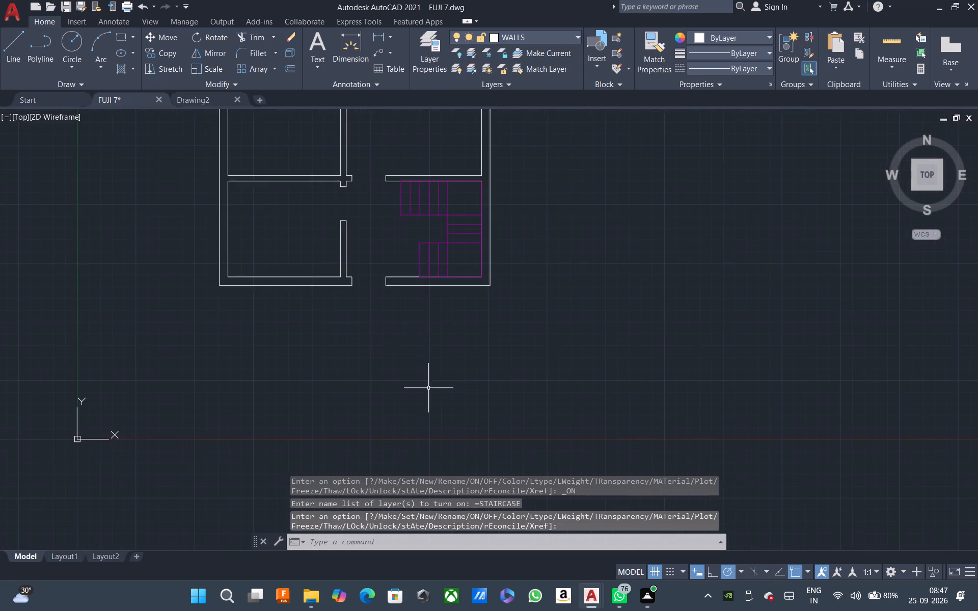
{"action": "scroll", "coordinate": [438, 242], "scroll_direction": "up", "scroll_amount": 1}
{"action": "middle_click_drag", "start_coordinate": [439, 241], "coordinate": [438, 309]}
{"action": "scroll", "coordinate": [439, 298], "scroll_direction": "up", "scroll_amount": 3}
{"action": "left_click", "coordinate": [519, 303]}
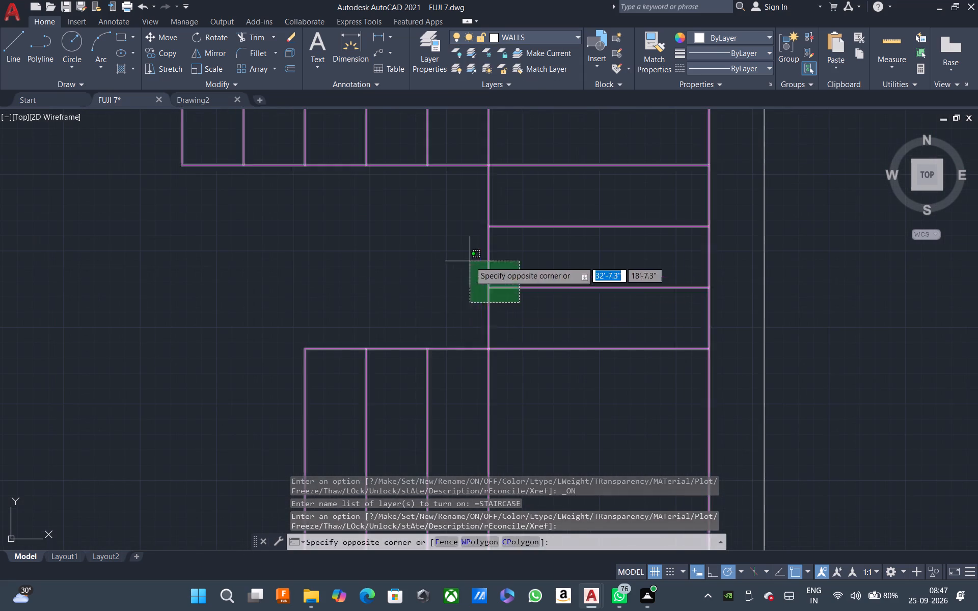
{"action": "left_click", "coordinate": [469, 261]}
{"action": "key", "text": "Escape"}
{"action": "scroll", "coordinate": [481, 261], "scroll_direction": "down", "scroll_amount": 5}
{"action": "middle_click_drag", "start_coordinate": [523, 382], "coordinate": [517, 459]}
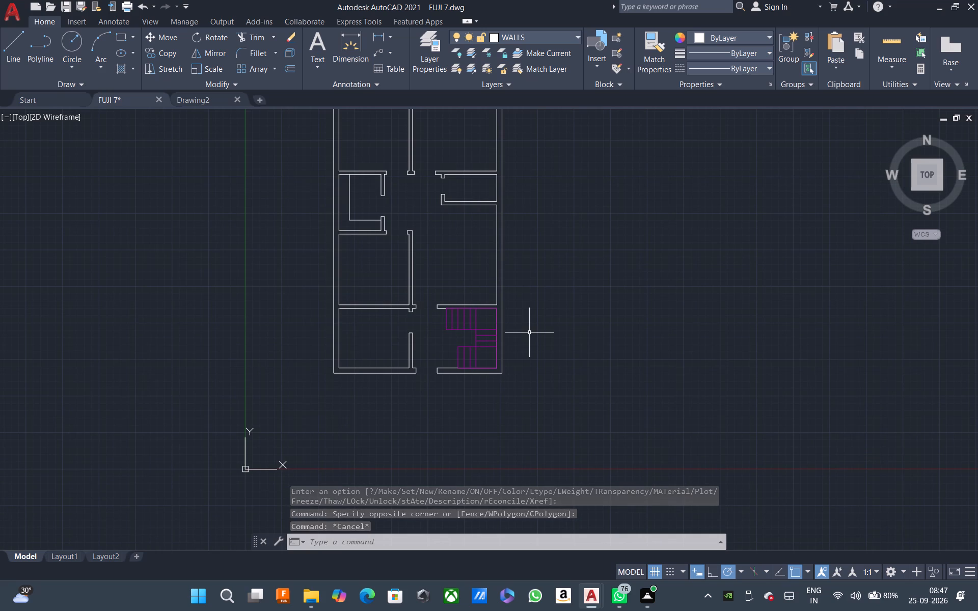
{"action": "key", "text": "Escape"}
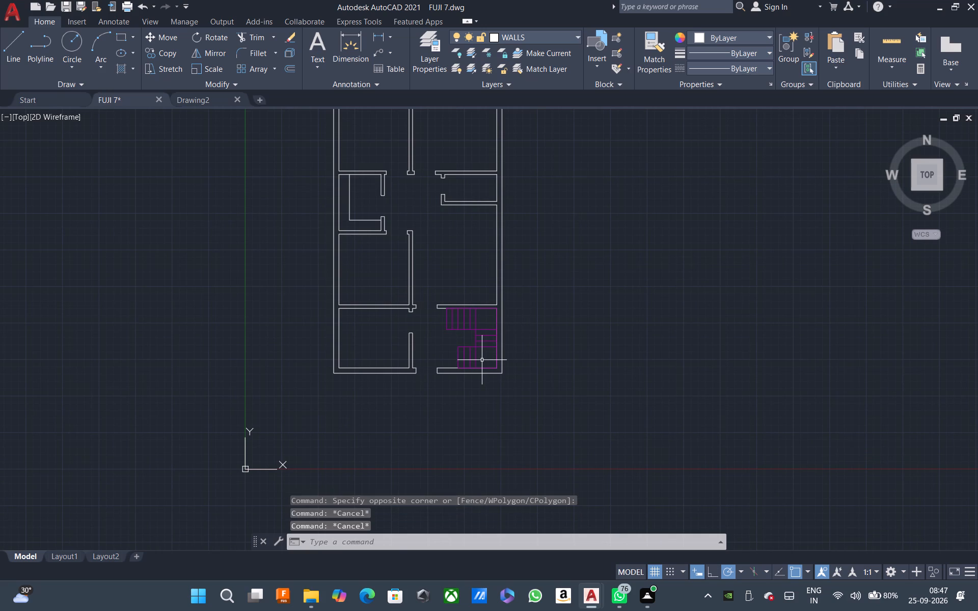
Make WINDOWS the current layer and draw a 9" by 6' window rectangle in the empty area east of the floor plan.
{"action": "key", "text": "r"}
{"action": "key", "text": "e"}
{"action": "type", "text": "C"}
{"action": "key", "text": "space"}
{"action": "left_click", "coordinate": [519, 36]}
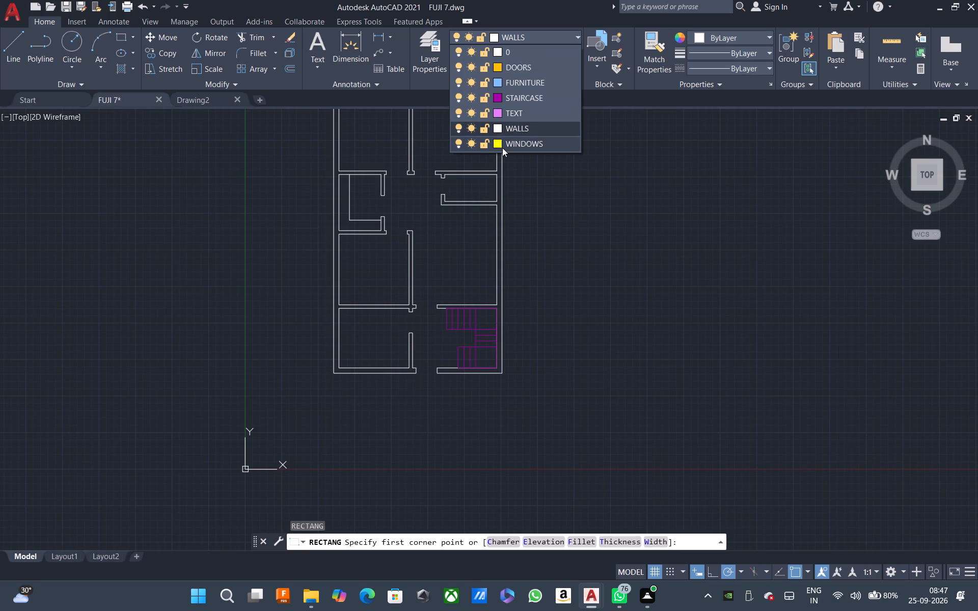
{"action": "left_click", "coordinate": [504, 143]}
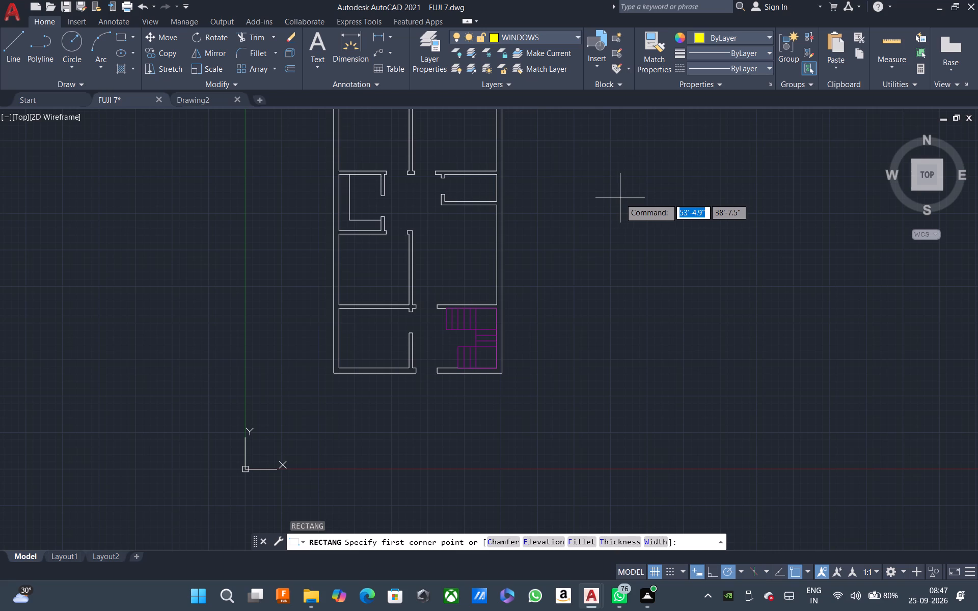
{"action": "left_click", "coordinate": [623, 184]}
{"action": "key", "text": "d"}
{"action": "key", "text": "space"}
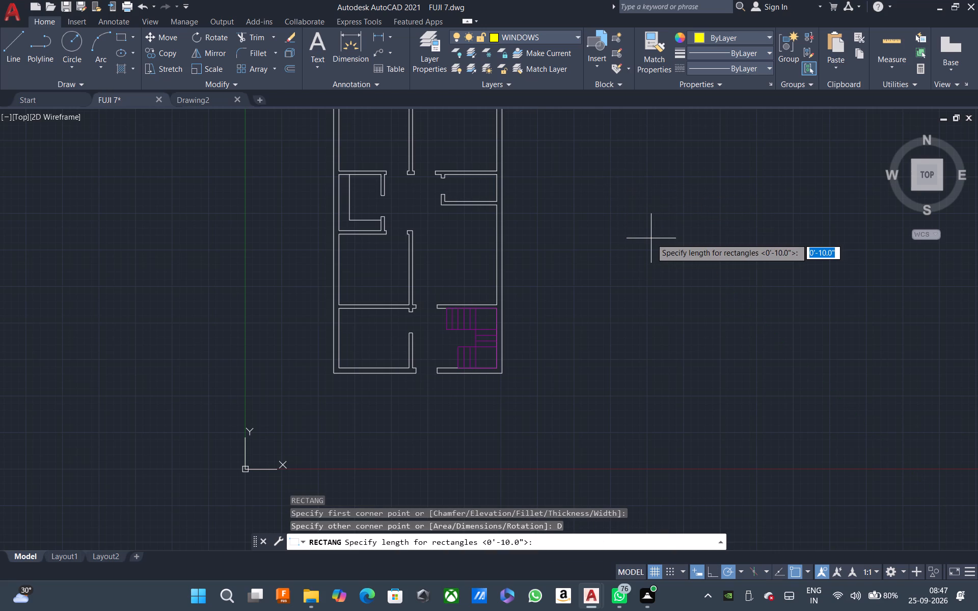
{"action": "type", "text": "9"}
{"action": "key", "text": "space"}
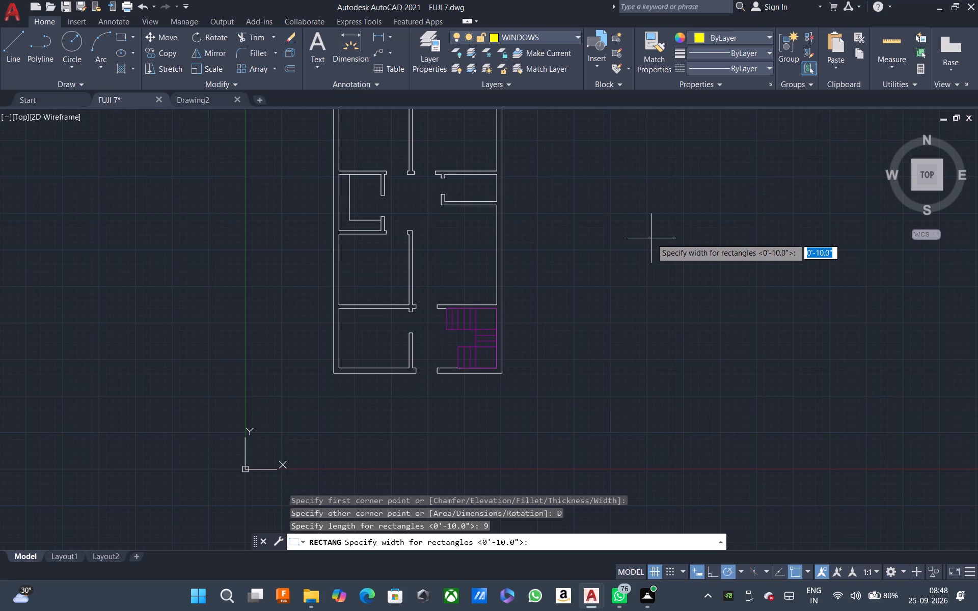
{"action": "type", "text": "6'"}
{"action": "key", "text": "space"}
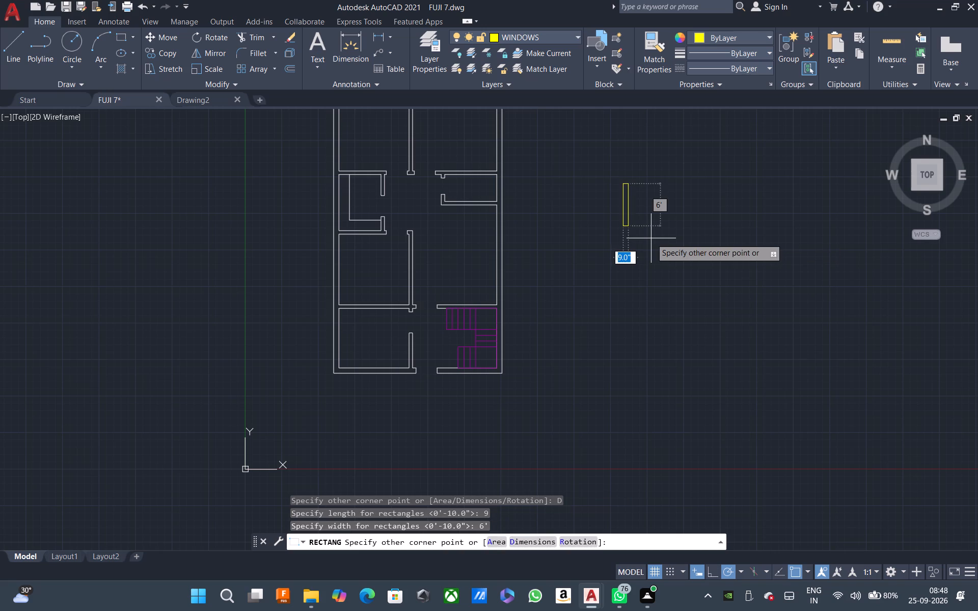
{"action": "left_click", "coordinate": [651, 238]}
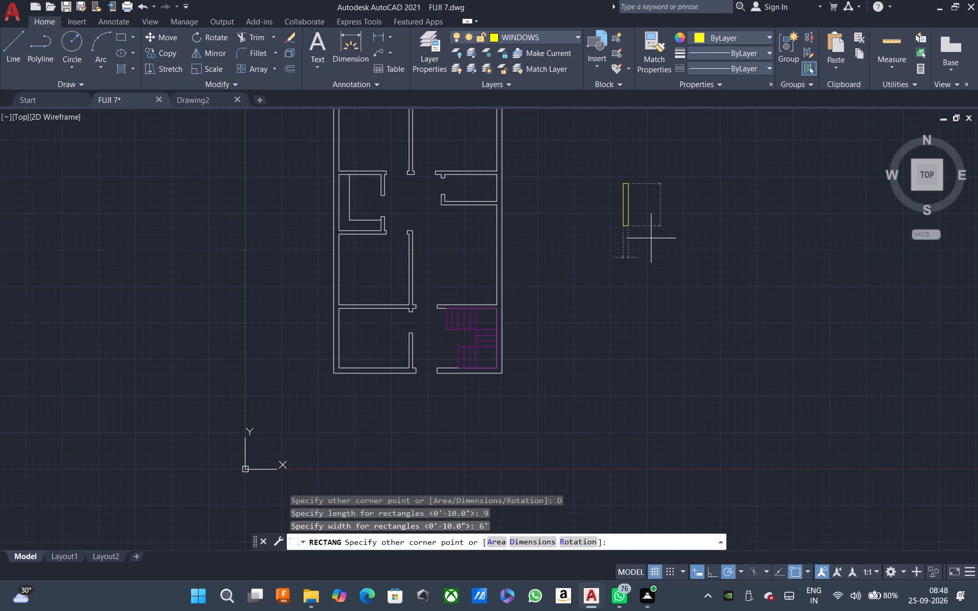
{"action": "key", "text": "Escape"}
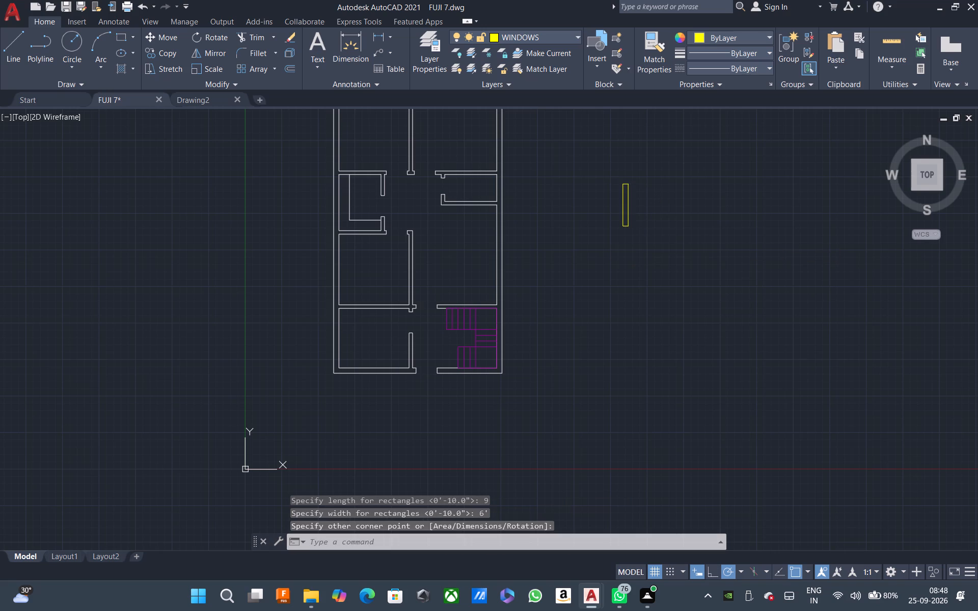
Draw a 9" by 3' window rectangle in the empty area east of the 6' window rectangle.
{"action": "type", "text": "REC"}
{"action": "key", "text": "space"}
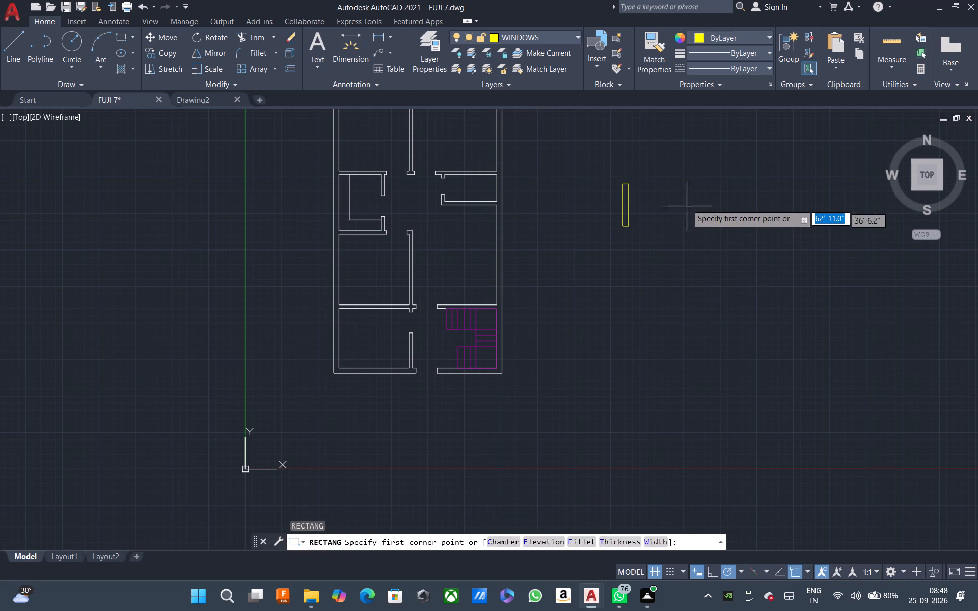
{"action": "left_click", "coordinate": [680, 191]}
{"action": "type", "text": "D"}
{"action": "key", "text": "space"}
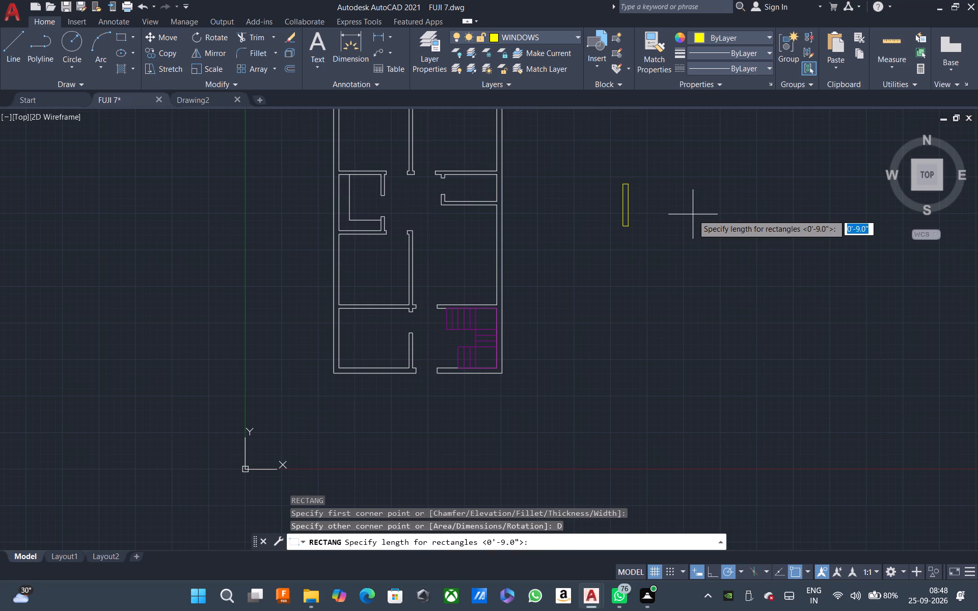
{"action": "type", "text": "9"}
{"action": "key", "text": "space"}
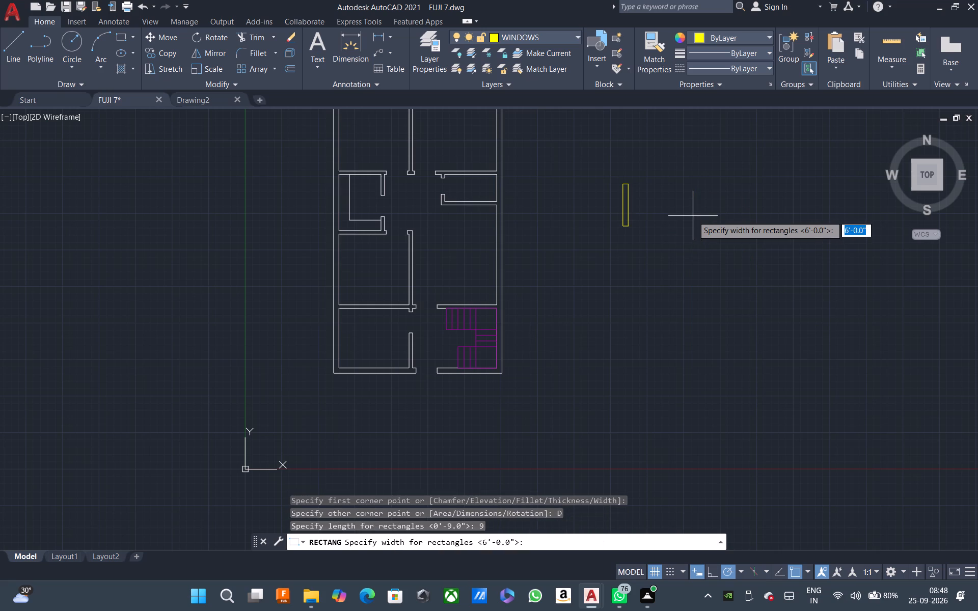
{"action": "type", "text": "3'"}
{"action": "key", "text": "space"}
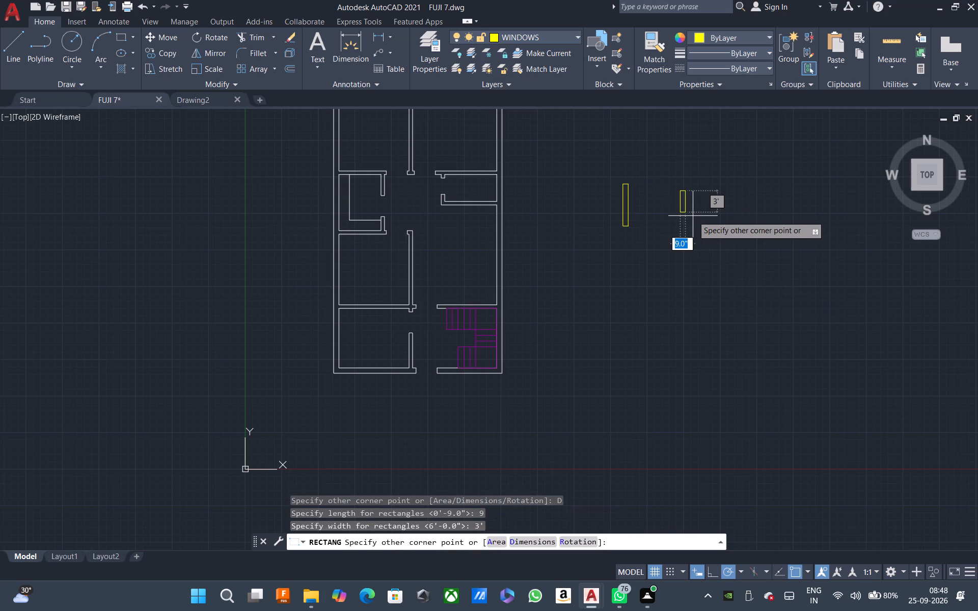
{"action": "left_click", "coordinate": [693, 216]}
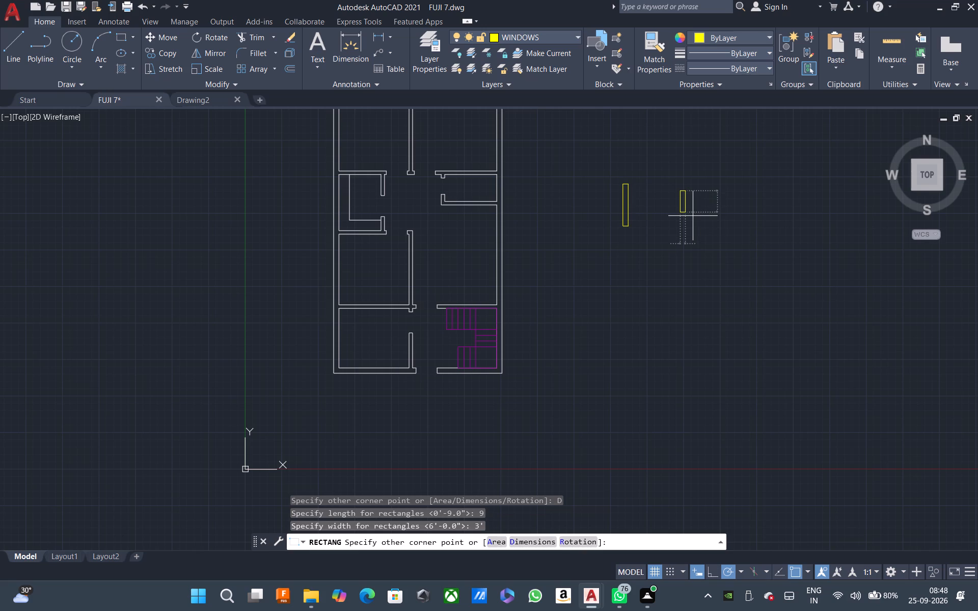
{"action": "middle_click_drag", "start_coordinate": [707, 223], "coordinate": [606, 252]}
{"action": "scroll", "coordinate": [606, 252], "scroll_direction": "down", "scroll_amount": 1}
{"action": "key", "text": "Escape"}
{"action": "scroll", "coordinate": [606, 252], "scroll_direction": "up", "scroll_amount": 1}
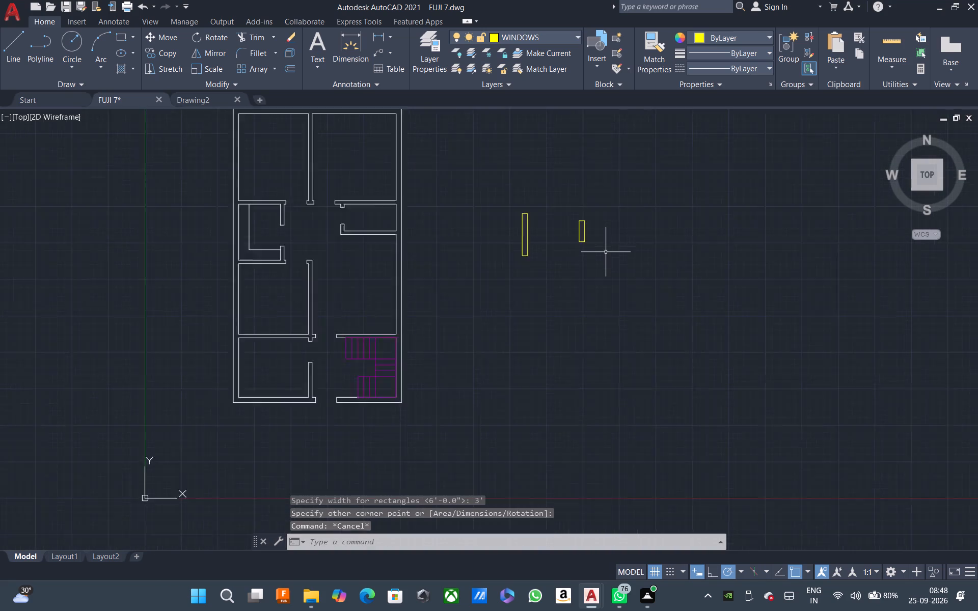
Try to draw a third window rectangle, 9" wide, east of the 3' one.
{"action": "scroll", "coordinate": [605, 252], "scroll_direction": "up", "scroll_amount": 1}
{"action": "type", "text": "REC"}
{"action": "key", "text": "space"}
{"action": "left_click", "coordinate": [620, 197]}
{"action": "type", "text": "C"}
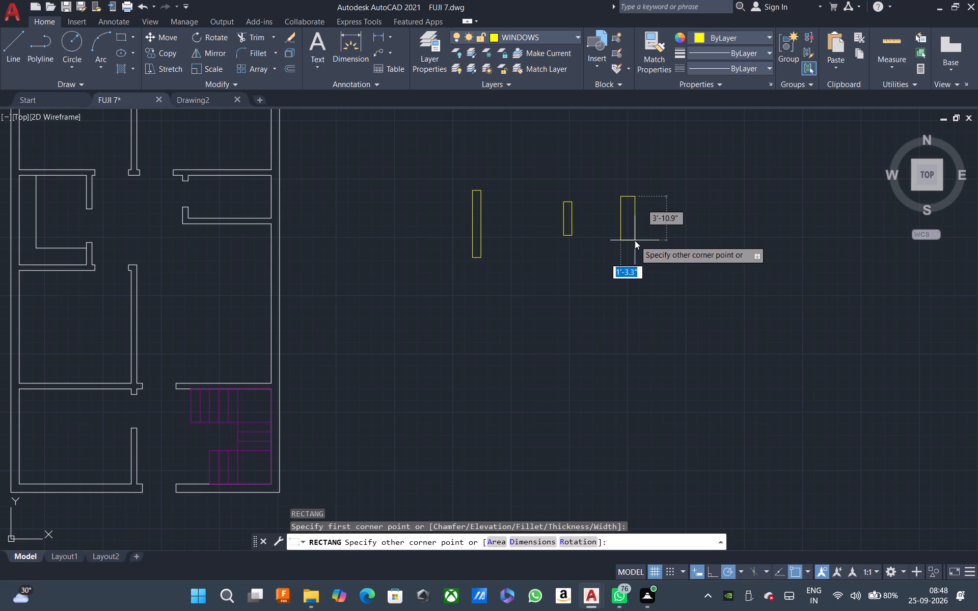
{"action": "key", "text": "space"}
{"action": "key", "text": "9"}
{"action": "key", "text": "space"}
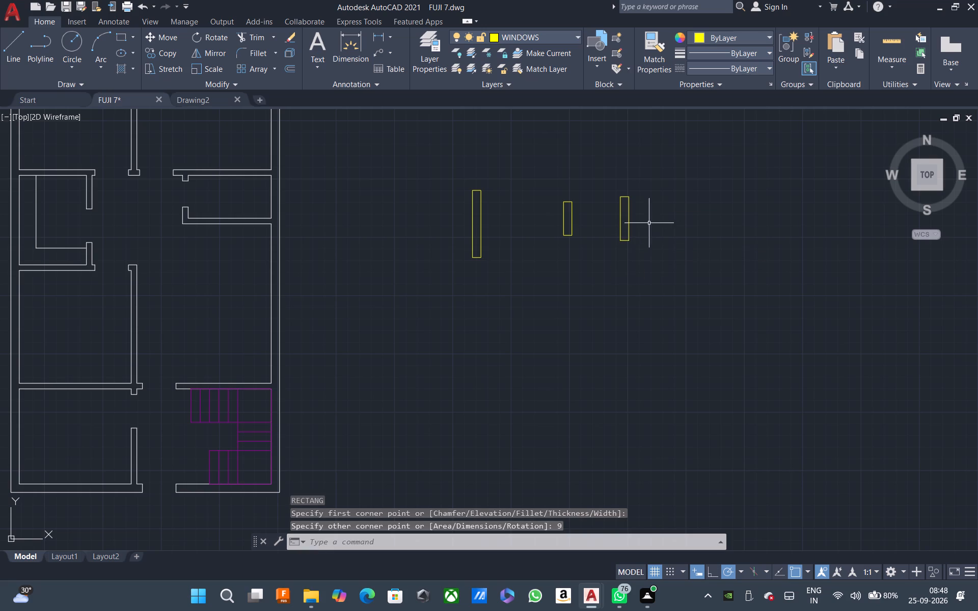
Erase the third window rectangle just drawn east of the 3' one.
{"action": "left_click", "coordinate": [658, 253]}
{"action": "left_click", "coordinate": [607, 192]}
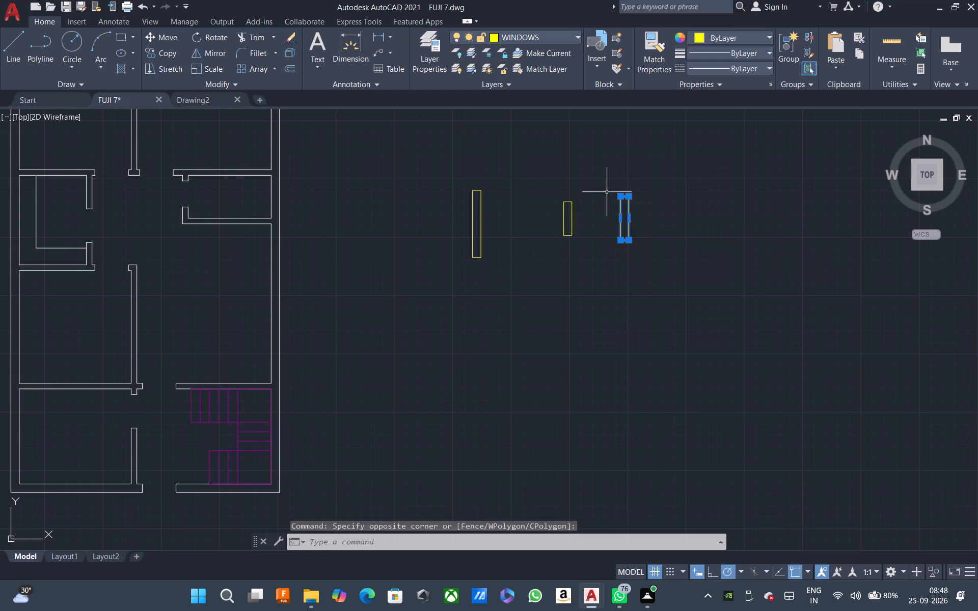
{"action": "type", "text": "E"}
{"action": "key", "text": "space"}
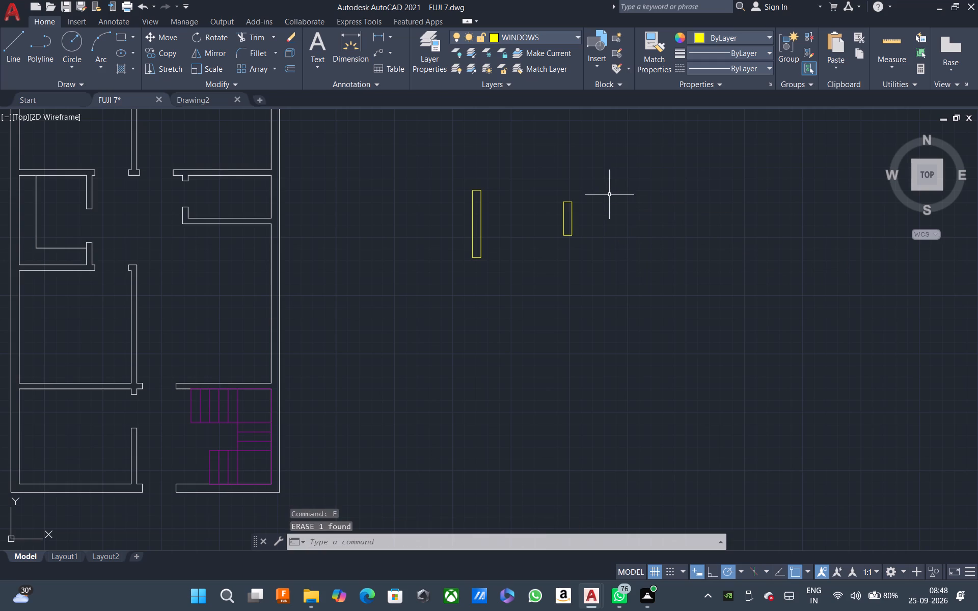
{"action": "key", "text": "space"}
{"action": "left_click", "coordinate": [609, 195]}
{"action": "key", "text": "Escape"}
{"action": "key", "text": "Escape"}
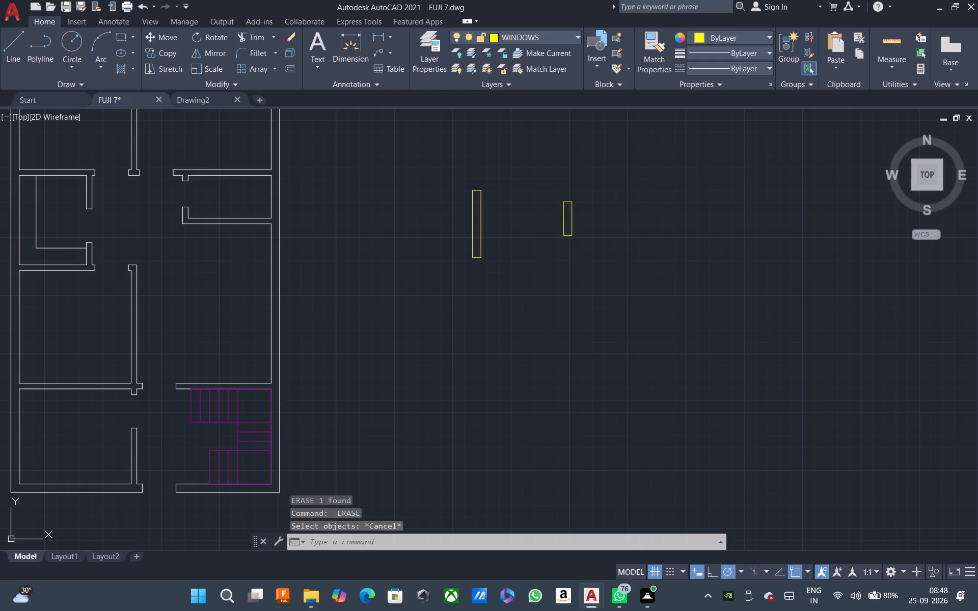
Draw a 9" by 1.5' window rectangle east of the 3' window rectangle.
{"action": "type", "text": "REC"}
{"action": "key", "text": "space"}
{"action": "left_click", "coordinate": [610, 190]}
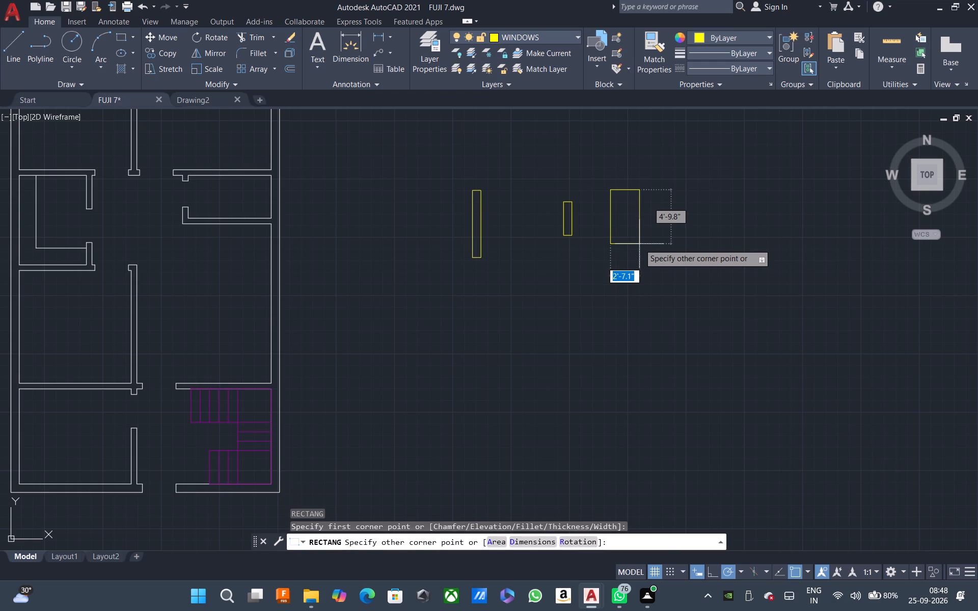
{"action": "key", "text": "d"}
{"action": "key", "text": "space"}
{"action": "key", "text": "9"}
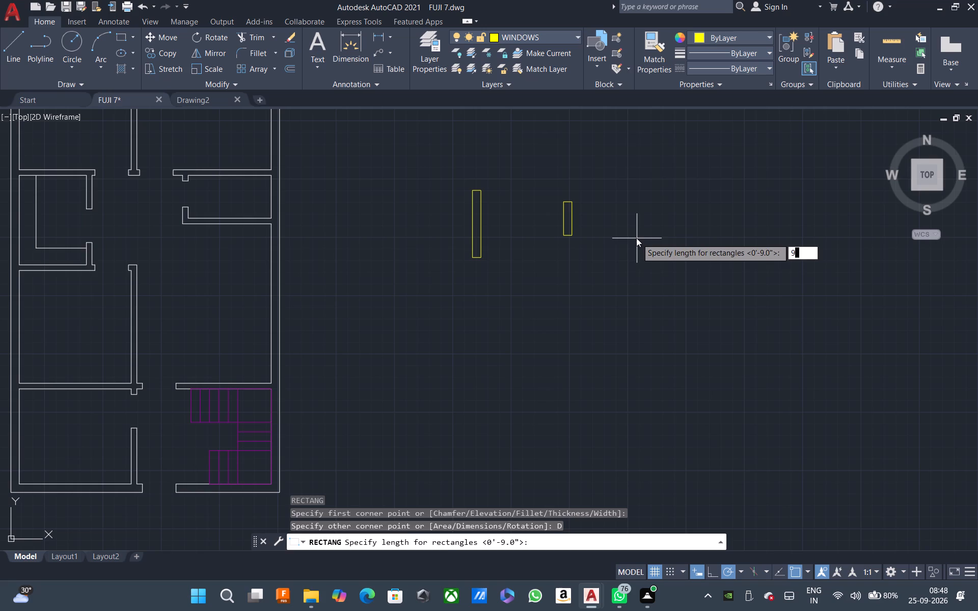
{"action": "key", "text": "space"}
{"action": "key", "text": "1"}
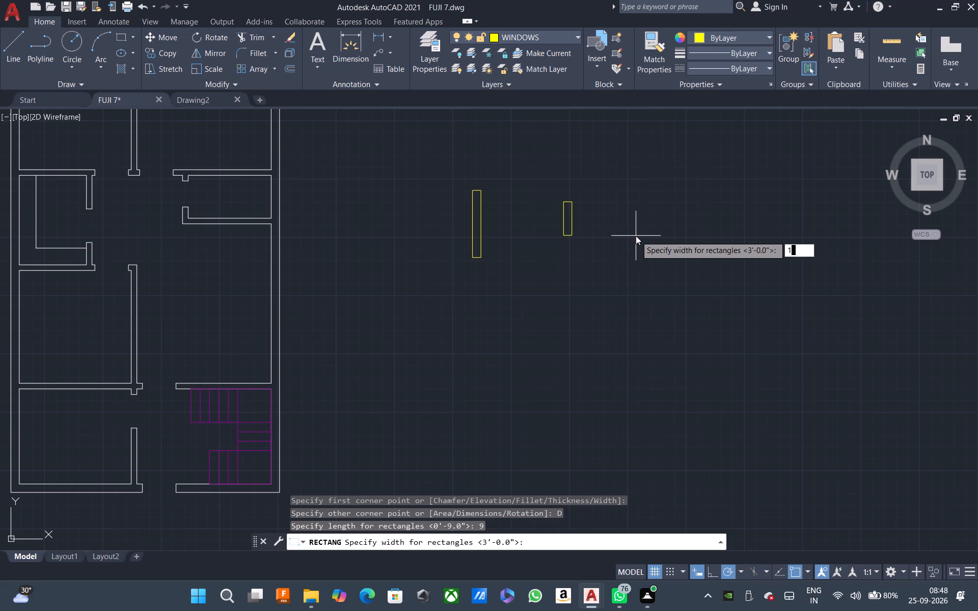
{"action": "type", "text": ".5"}
{"action": "type", "text": "'"}
{"action": "key", "text": "space"}
{"action": "left_click", "coordinate": [638, 241]}
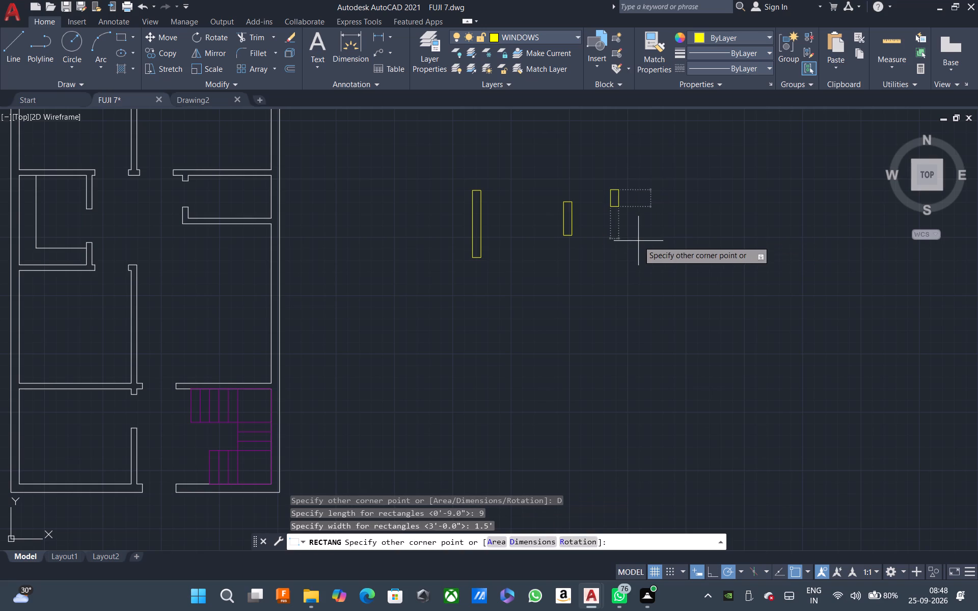
{"action": "key", "text": "Escape"}
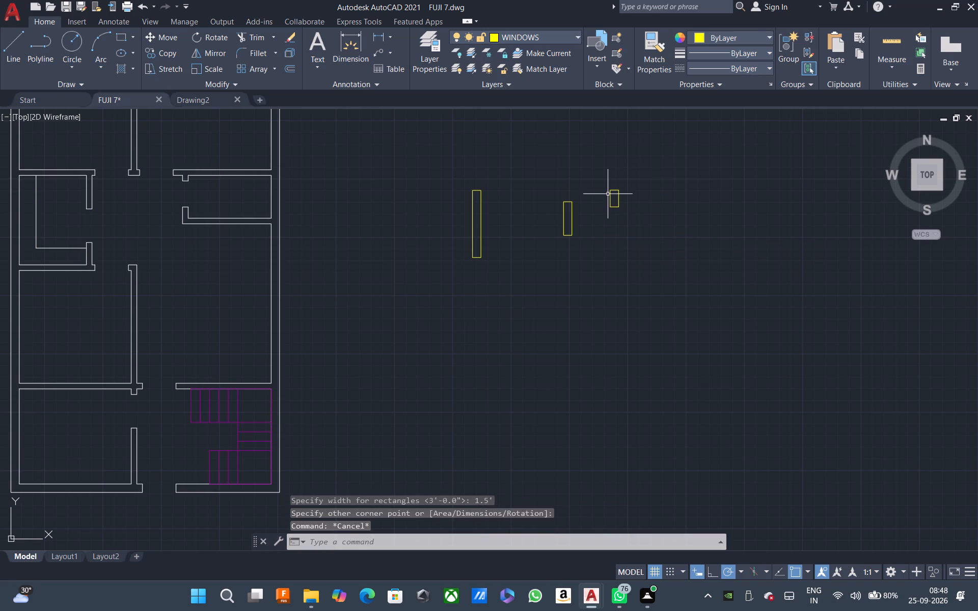
Draw a 4" by 2" frame rectangle in the empty space above the three window rectangles.
{"action": "key", "text": "space"}
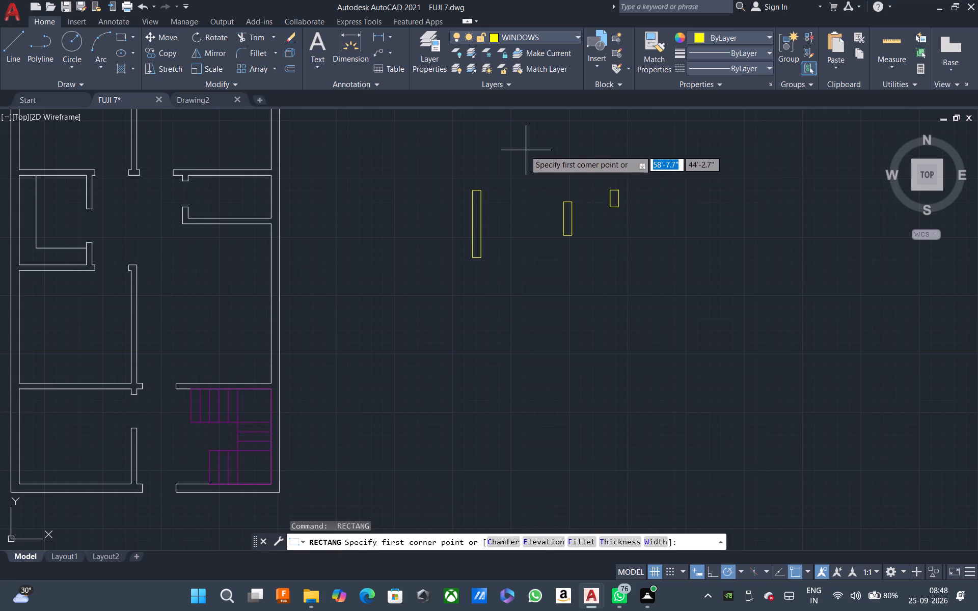
{"action": "left_click", "coordinate": [507, 148]}
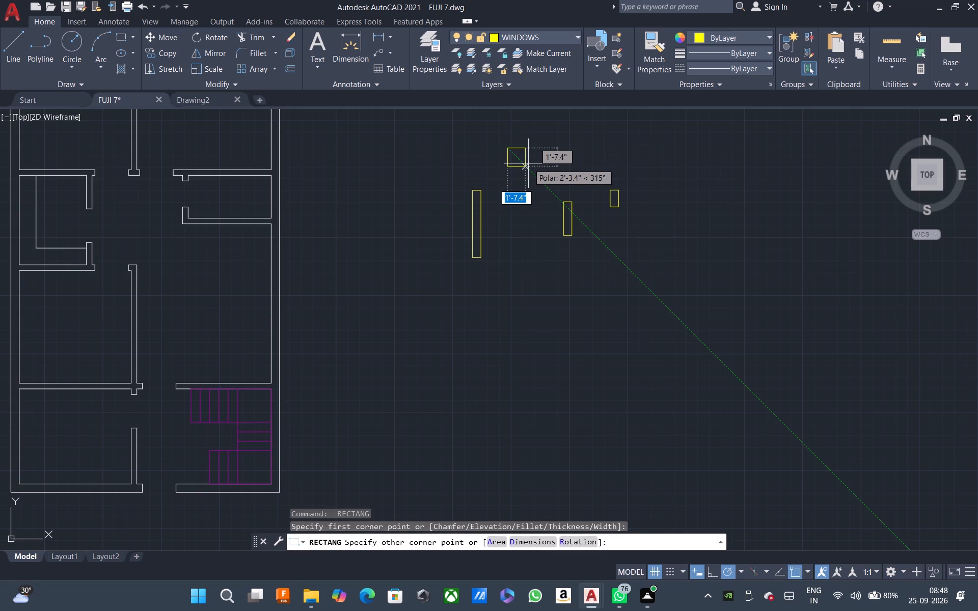
{"action": "type", "text": "D"}
{"action": "key", "text": "space"}
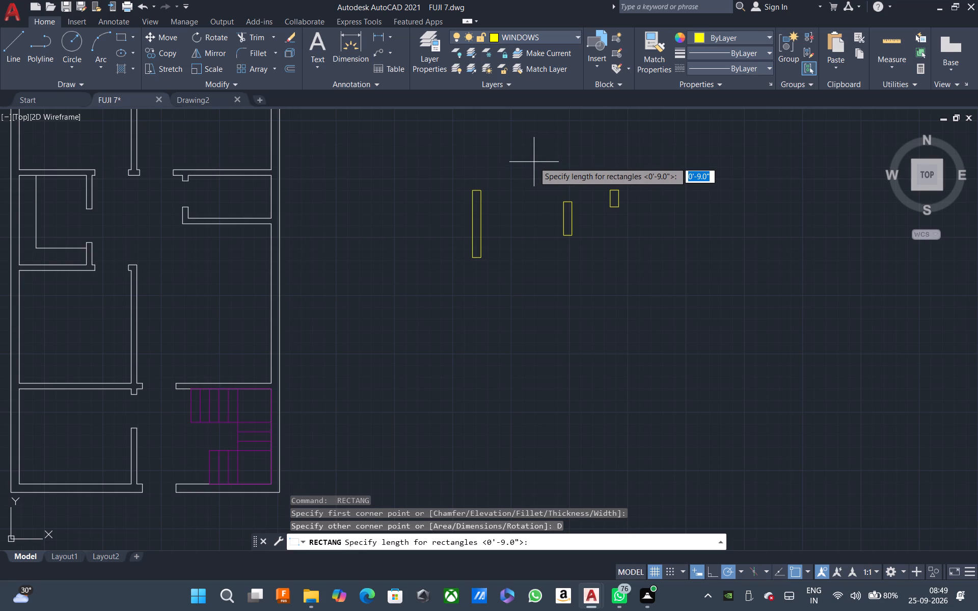
{"action": "type", "text": "4"}
{"action": "key", "text": "space"}
{"action": "type", "text": "2"}
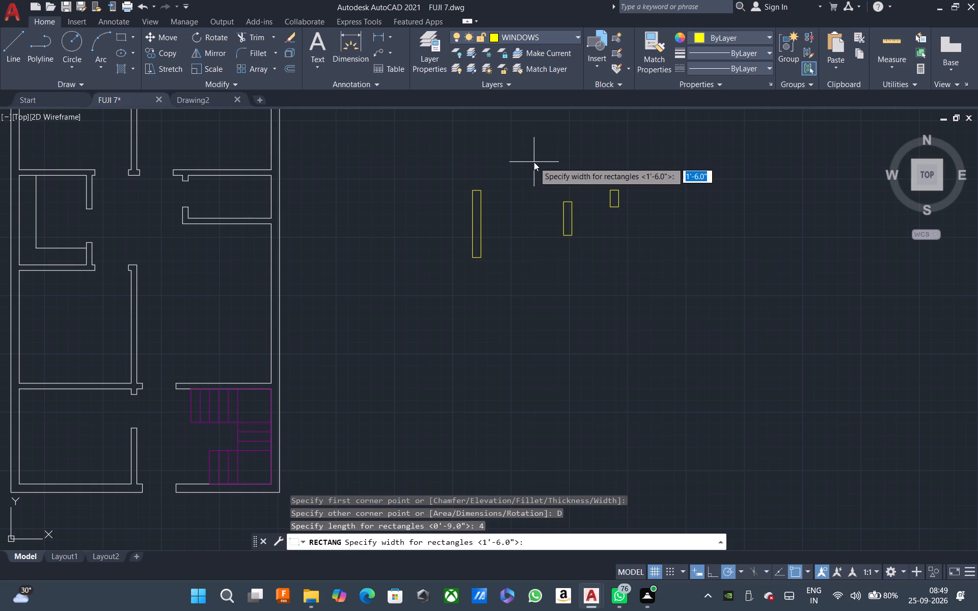
{"action": "key", "text": "space"}
{"action": "left_click", "coordinate": [536, 165]}
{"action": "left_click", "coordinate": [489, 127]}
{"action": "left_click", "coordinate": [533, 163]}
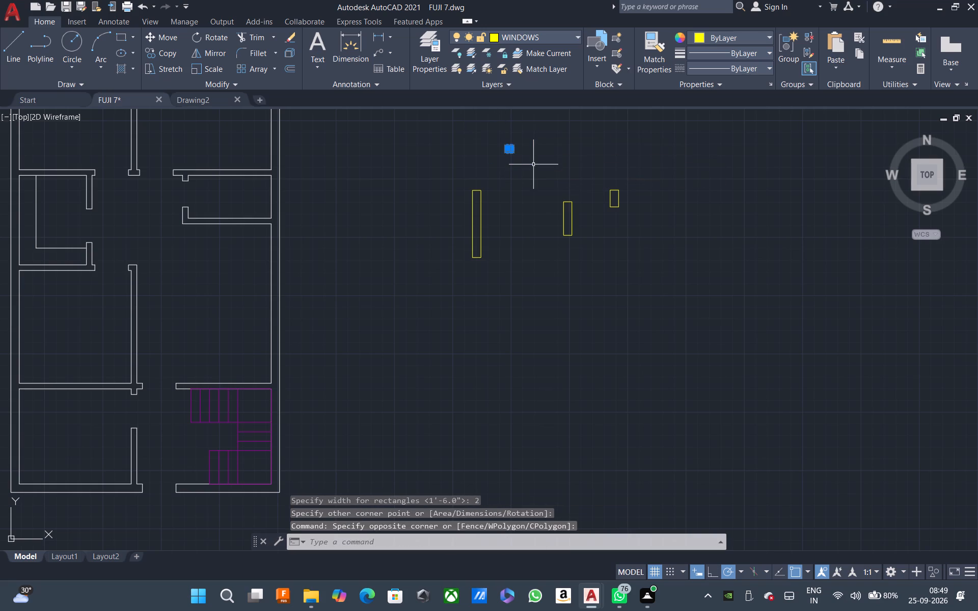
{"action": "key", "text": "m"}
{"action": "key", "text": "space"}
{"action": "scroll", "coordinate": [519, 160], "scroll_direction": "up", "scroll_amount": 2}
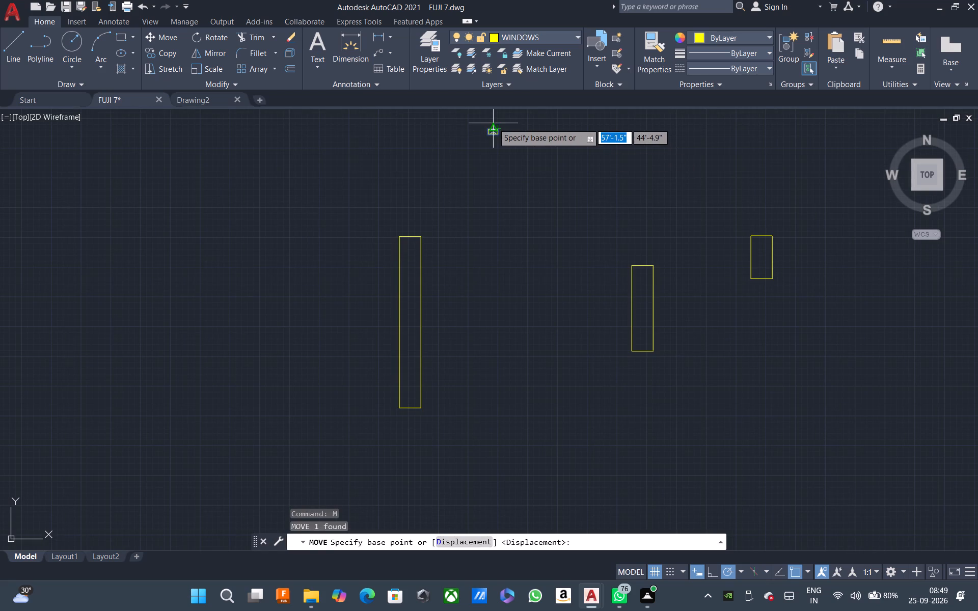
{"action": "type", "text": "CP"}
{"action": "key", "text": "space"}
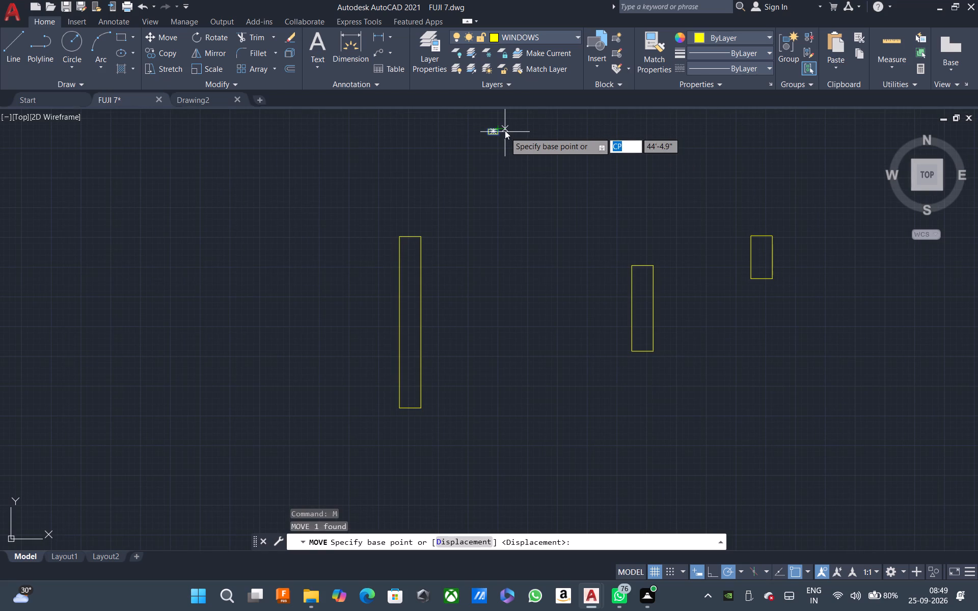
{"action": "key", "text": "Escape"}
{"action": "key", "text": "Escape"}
Copy the 4" by 2" rectangle by its top midpoint to the top-edge midpoint inside each of the three window rectangles.
{"action": "type", "text": "CP"}
{"action": "key", "text": "space"}
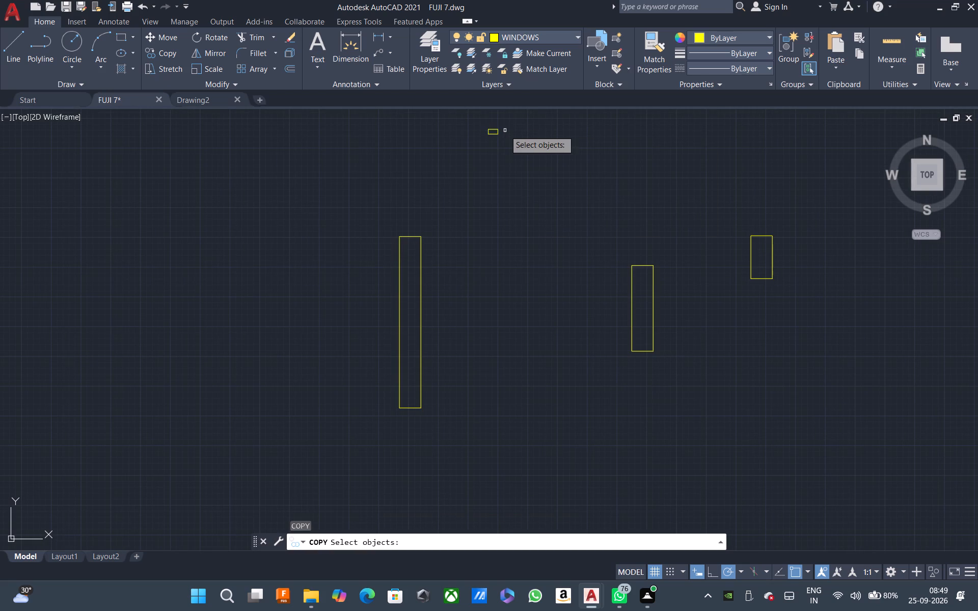
{"action": "left_click", "coordinate": [495, 128]}
{"action": "key", "text": "space"}
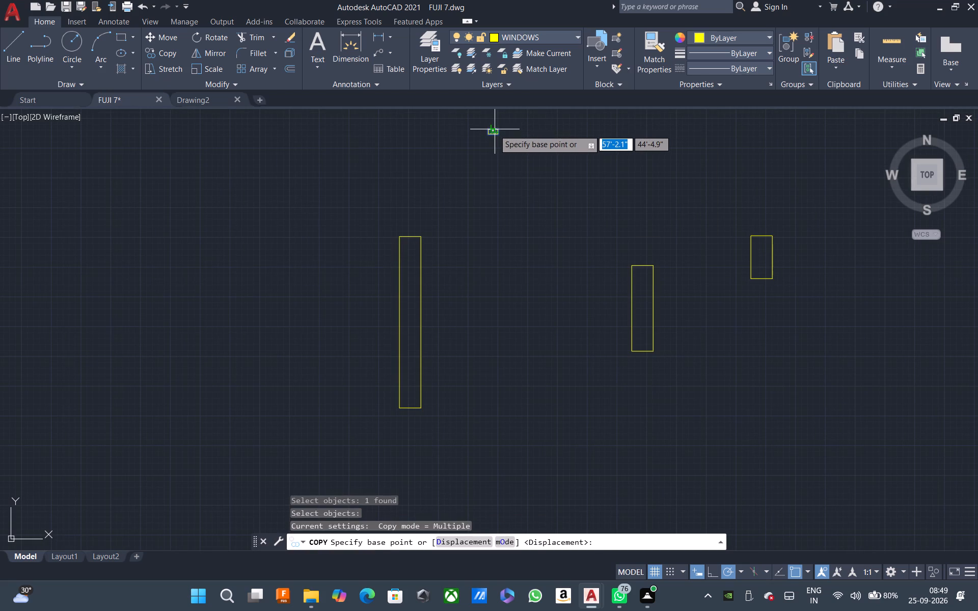
{"action": "scroll", "coordinate": [492, 131], "scroll_direction": "up", "scroll_amount": 4}
{"action": "left_click", "coordinate": [496, 119]}
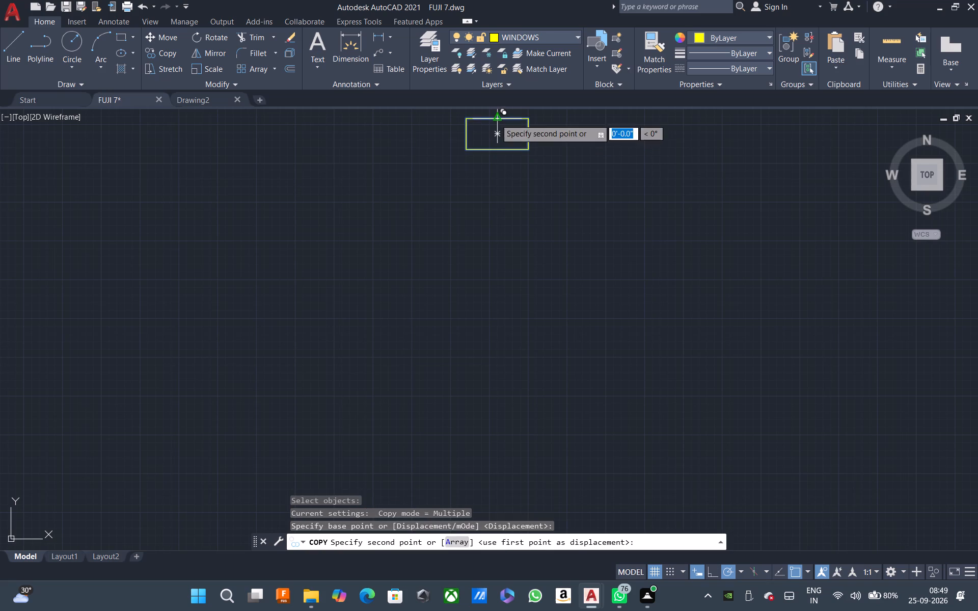
{"action": "scroll", "coordinate": [496, 119], "scroll_direction": "down", "scroll_amount": 4}
{"action": "scroll", "coordinate": [415, 232], "scroll_direction": "up", "scroll_amount": 4}
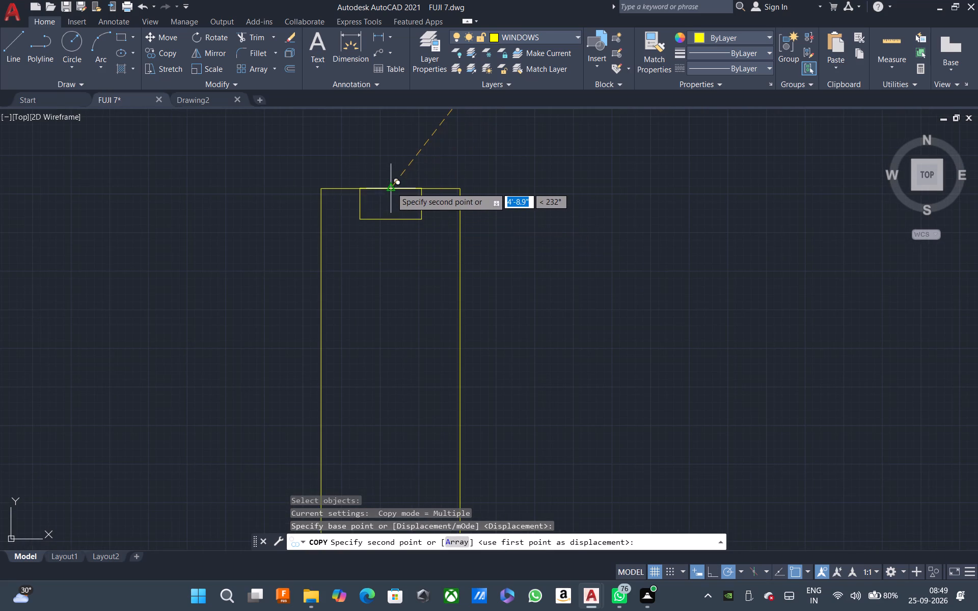
{"action": "left_click", "coordinate": [391, 187]}
{"action": "scroll", "coordinate": [392, 199], "scroll_direction": "down", "scroll_amount": 4}
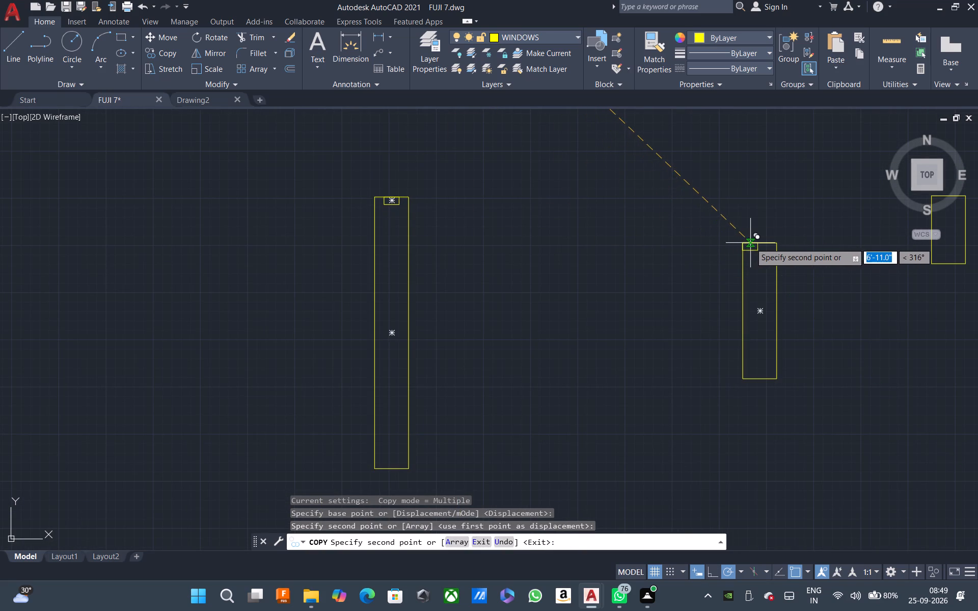
{"action": "left_click", "coordinate": [760, 241]}
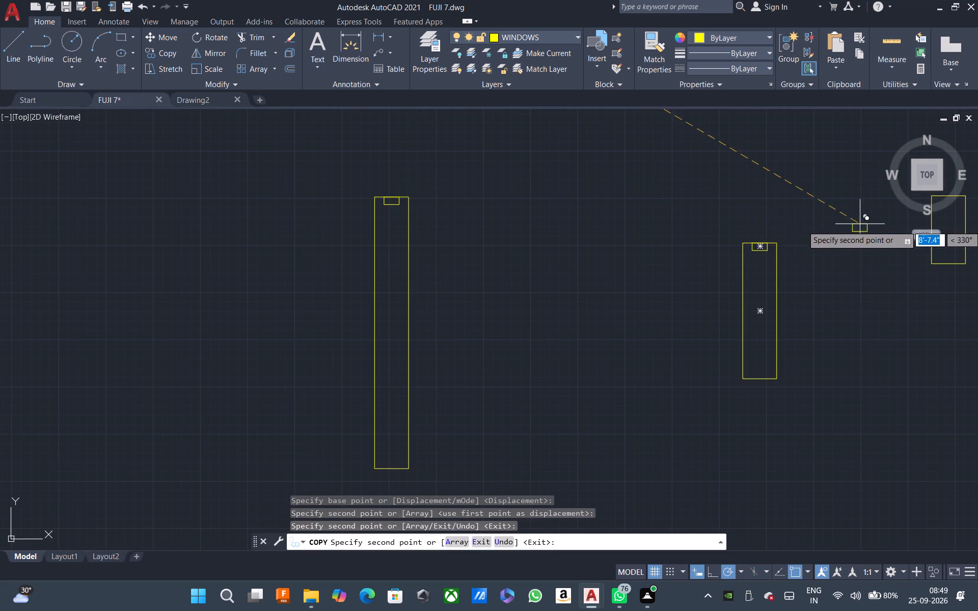
{"action": "middle_click_drag", "start_coordinate": [805, 257], "coordinate": [496, 269]}
{"action": "left_click", "coordinate": [638, 209]}
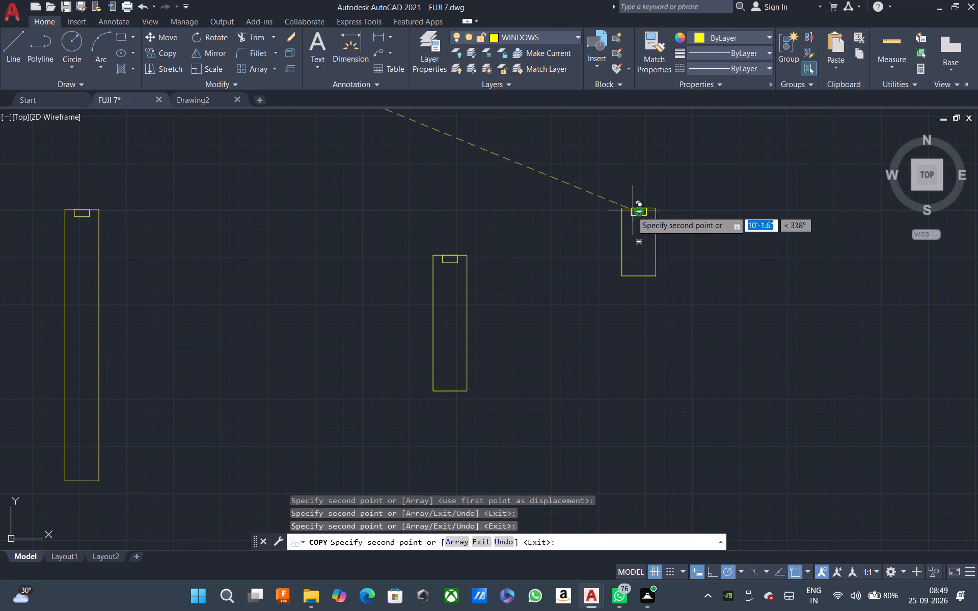
{"action": "key", "text": "Escape"}
Mirror the top frame rectangle of the 6' window about the window's horizontal centre line, keeping the source.
{"action": "left_click", "coordinate": [31, 181]}
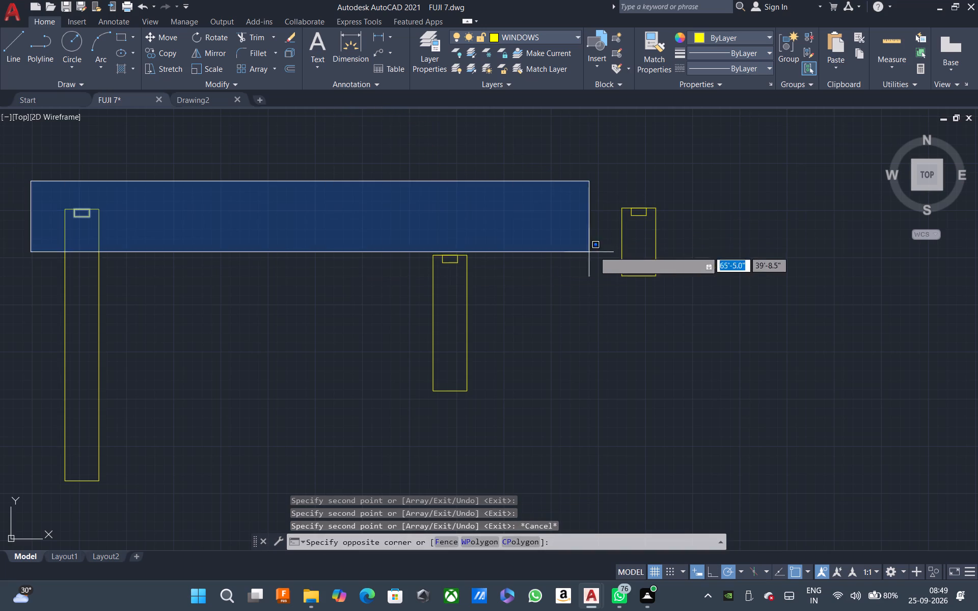
{"action": "left_click", "coordinate": [357, 279]}
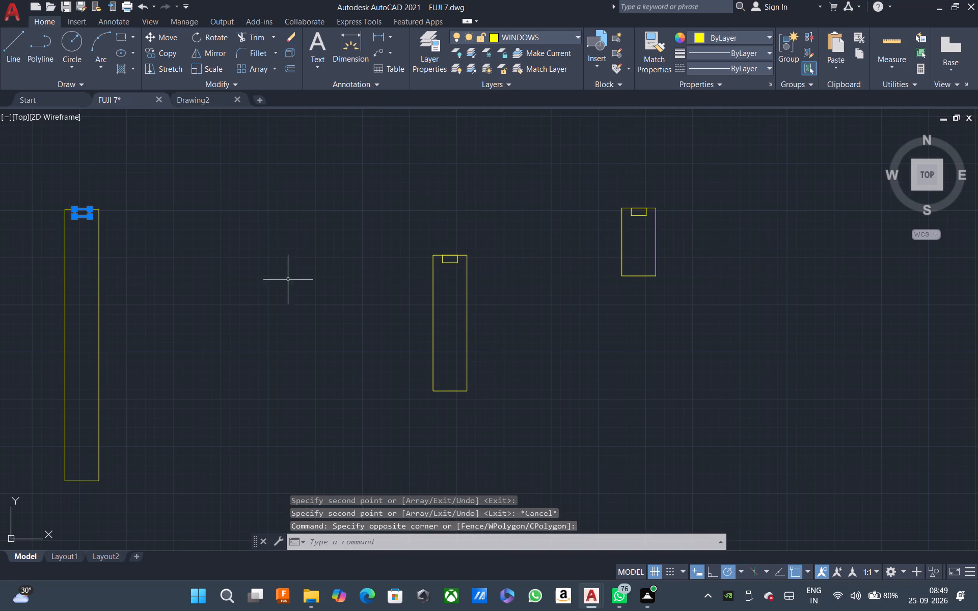
{"action": "type", "text": "MI"}
{"action": "key", "text": "space"}
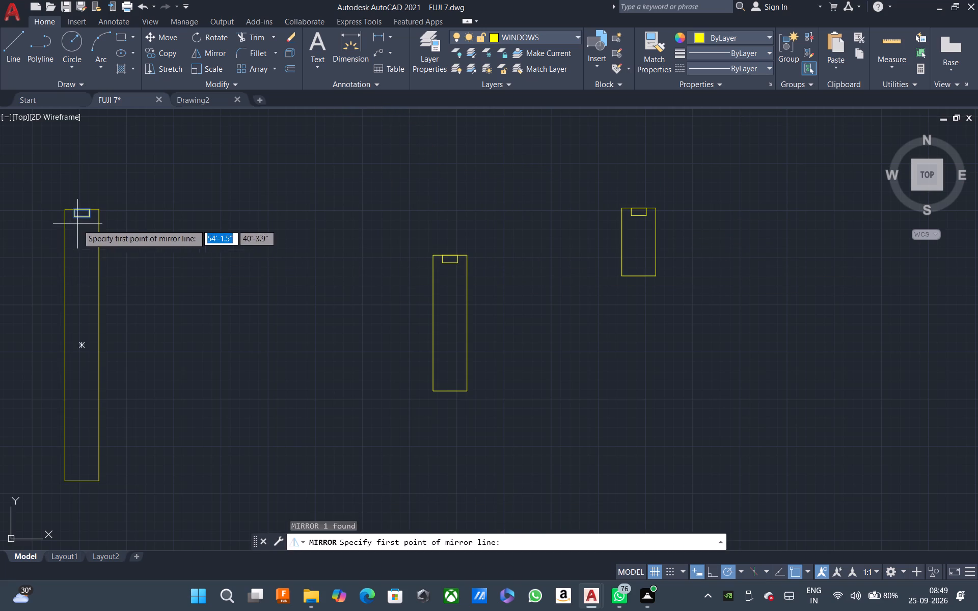
{"action": "left_click", "coordinate": [80, 348]}
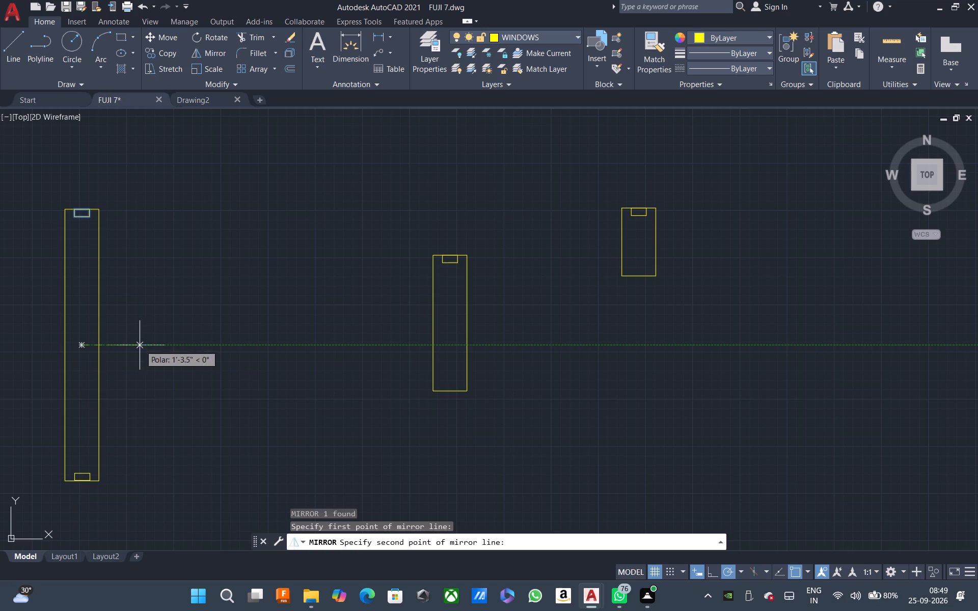
{"action": "left_click", "coordinate": [148, 347]}
{"action": "left_click_drag", "start_coordinate": [183, 389], "coordinate": [149, 347]}
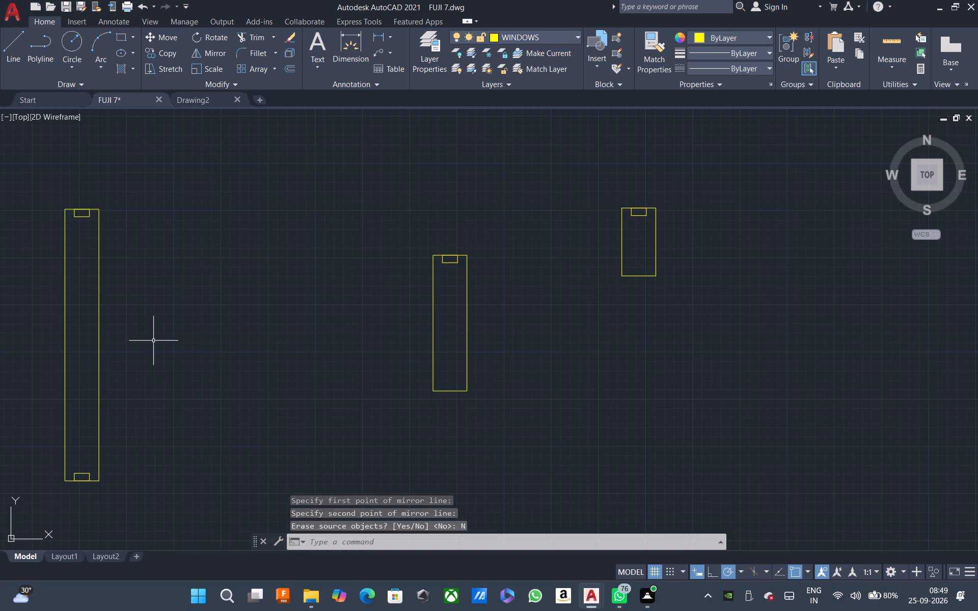
Mirror the top frame rectangle of the 3' window about the window's horizontal centre line, keeping the original.
{"action": "key", "text": "space"}
{"action": "left_click", "coordinate": [383, 225]}
{"action": "left_click", "coordinate": [488, 291]}
{"action": "key", "text": "space"}
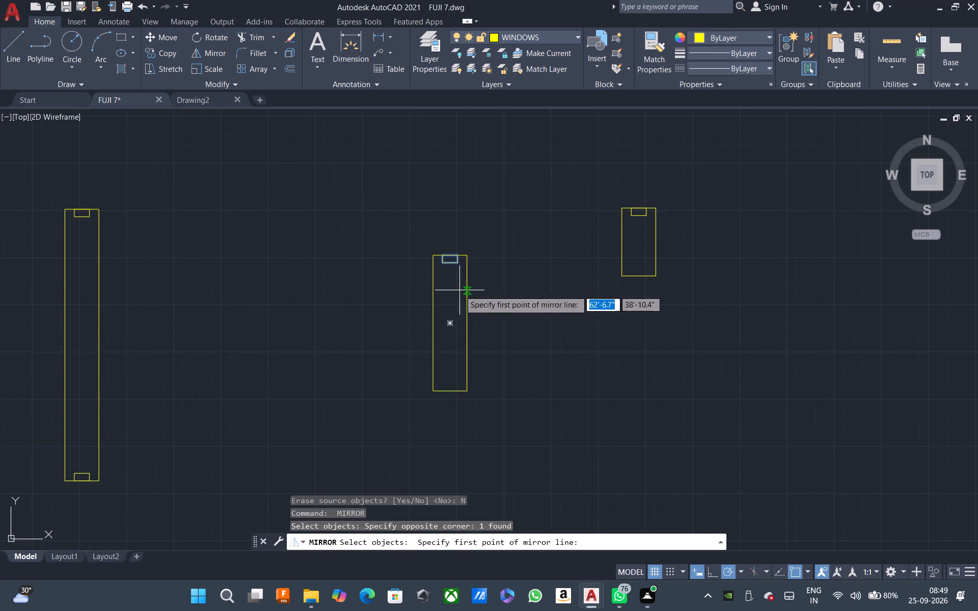
{"action": "left_click", "coordinate": [448, 326]}
{"action": "left_click", "coordinate": [492, 317]}
{"action": "key", "text": "space"}
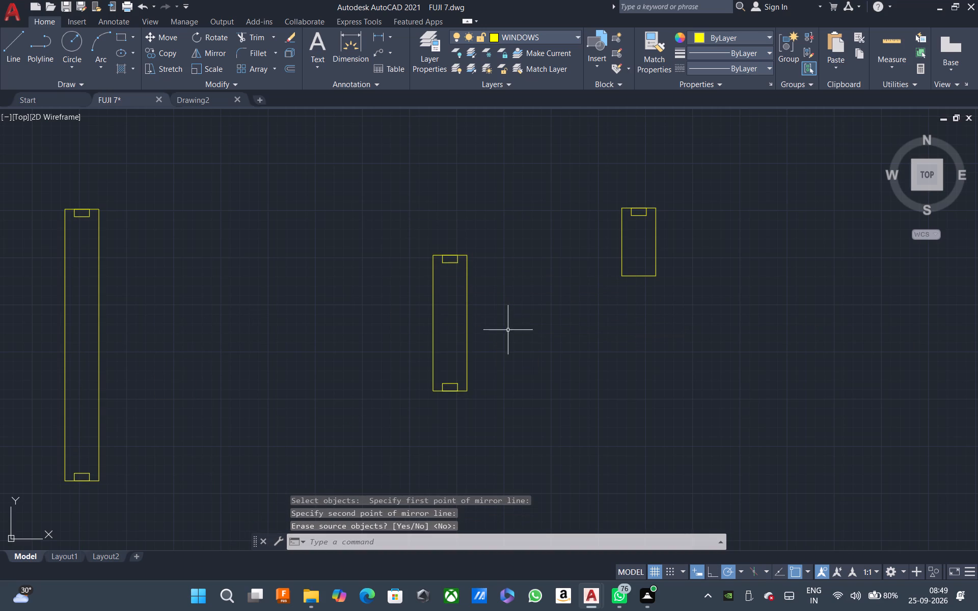
Mirror the top frame rectangle of the 1.5' window about the window's horizontal centre line, keeping the original.
{"action": "left_click", "coordinate": [586, 170]}
{"action": "left_click", "coordinate": [719, 259]}
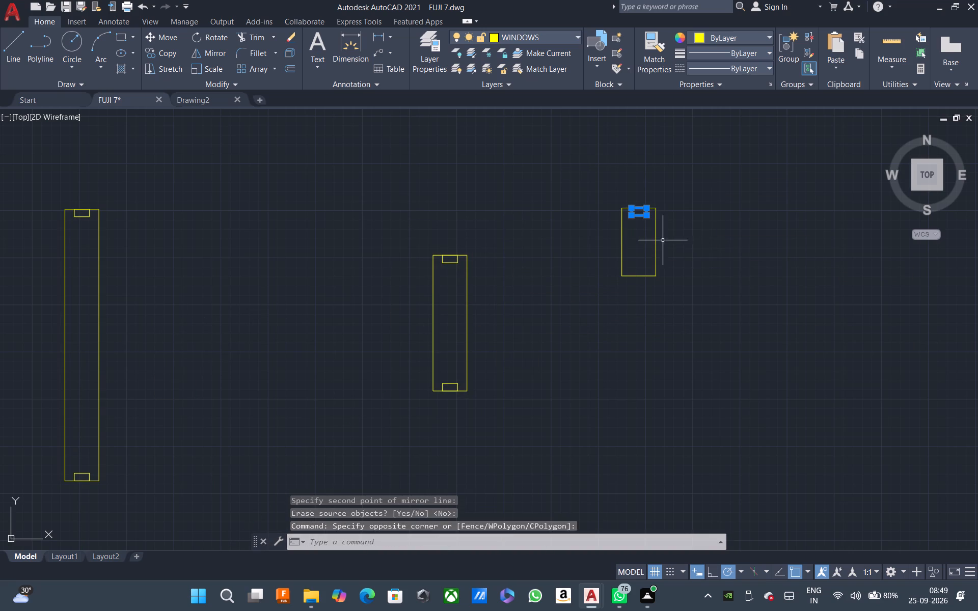
{"action": "key", "text": "space"}
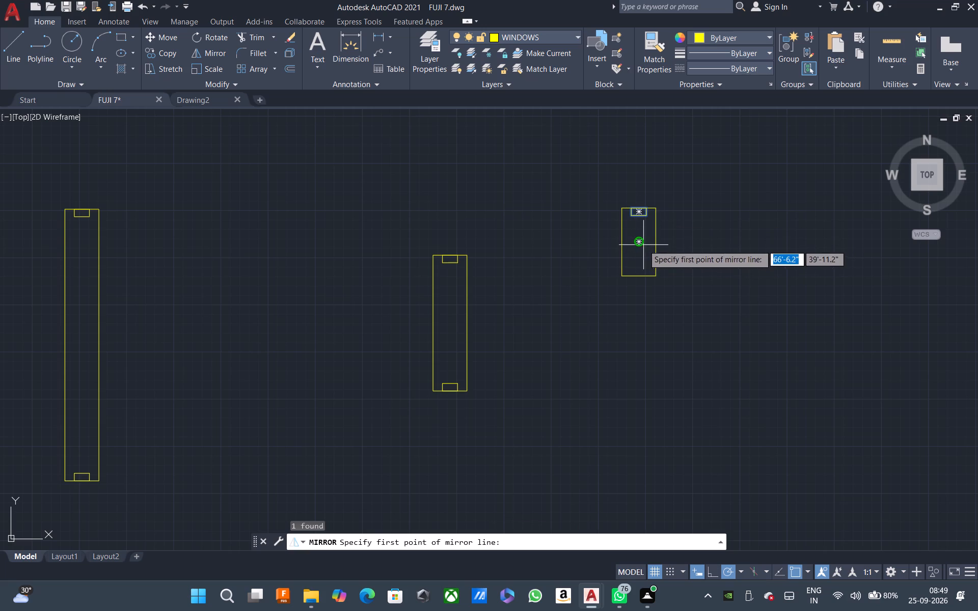
{"action": "left_click", "coordinate": [643, 245]}
{"action": "left_click", "coordinate": [699, 247]}
{"action": "key", "text": "space"}
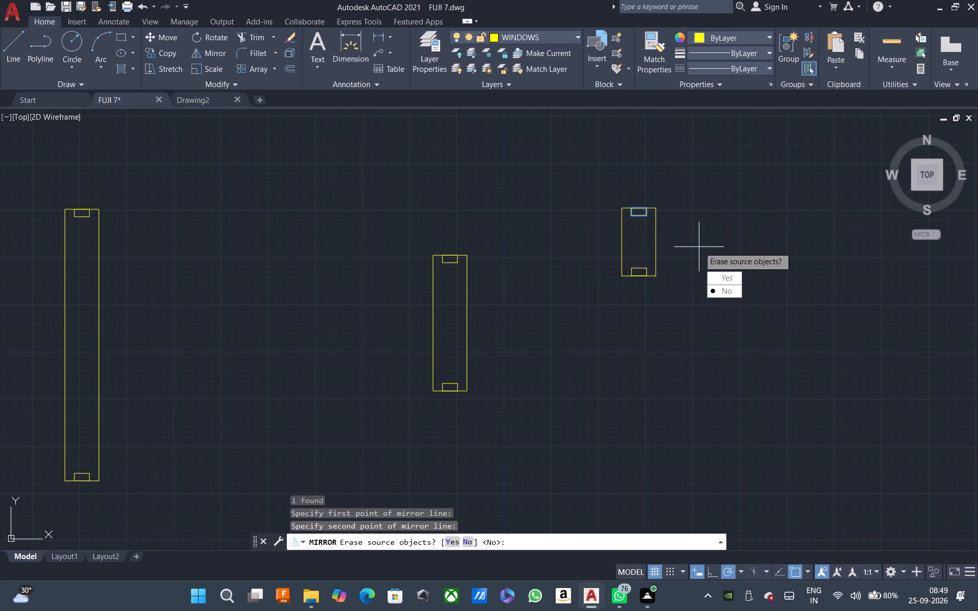
{"action": "scroll", "coordinate": [534, 250], "scroll_direction": "down", "scroll_amount": 1}
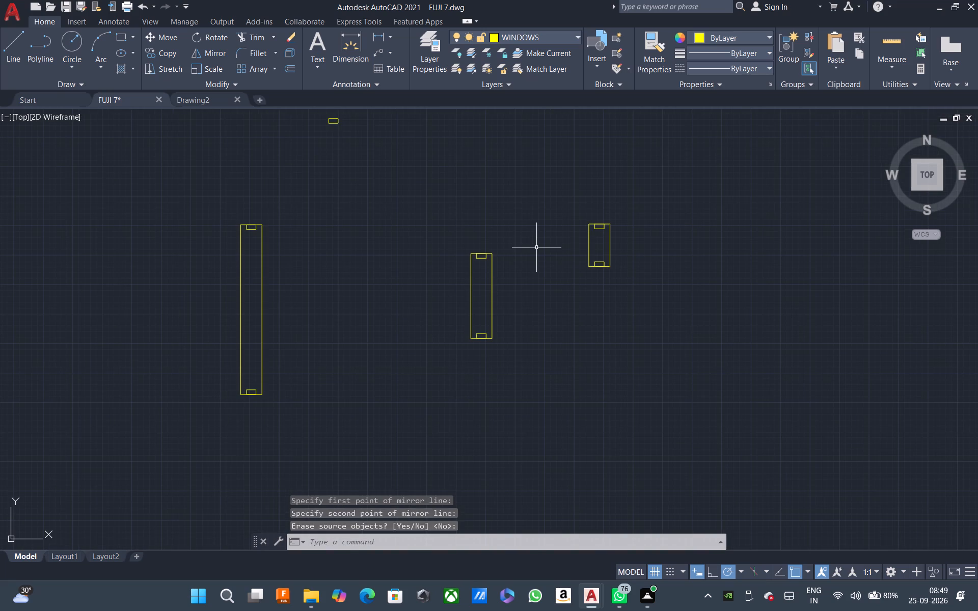
{"action": "key", "text": "Escape"}
Draw a vertical line in the 6' window joining the inner west corners of its two frame rectangles.
{"action": "key", "text": "l"}
{"action": "key", "text": "space"}
{"action": "scroll", "coordinate": [250, 233], "scroll_direction": "up", "scroll_amount": 2}
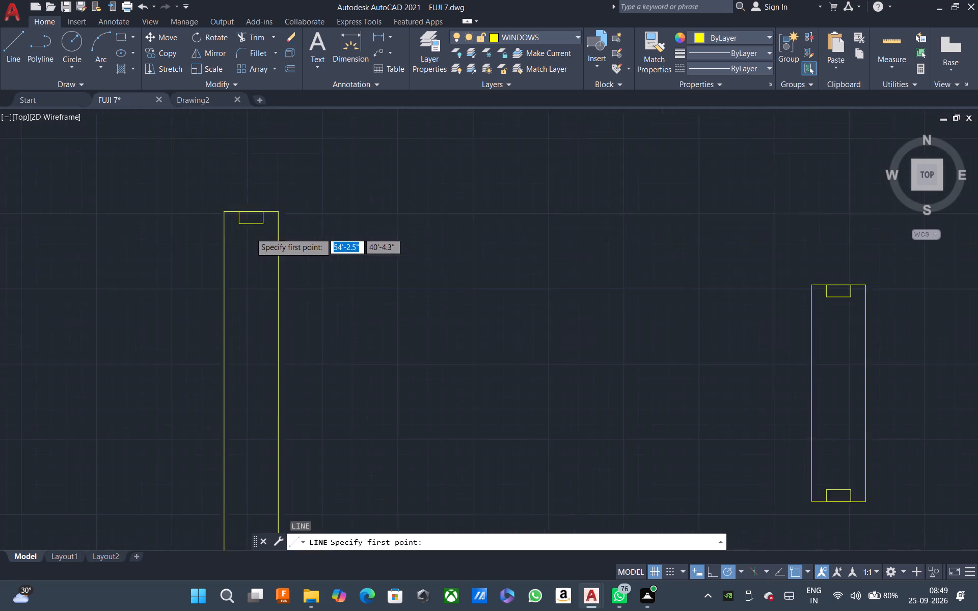
{"action": "scroll", "coordinate": [250, 233], "scroll_direction": "up", "scroll_amount": 2}
{"action": "scroll", "coordinate": [247, 205], "scroll_direction": "down", "scroll_amount": 2}
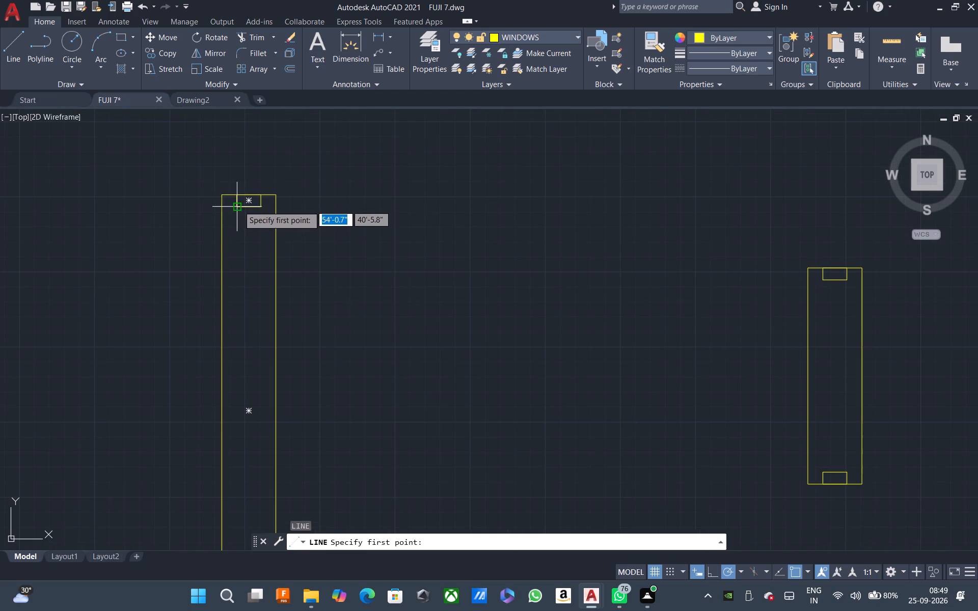
{"action": "left_click", "coordinate": [235, 208]}
{"action": "scroll", "coordinate": [239, 207], "scroll_direction": "down", "scroll_amount": 2}
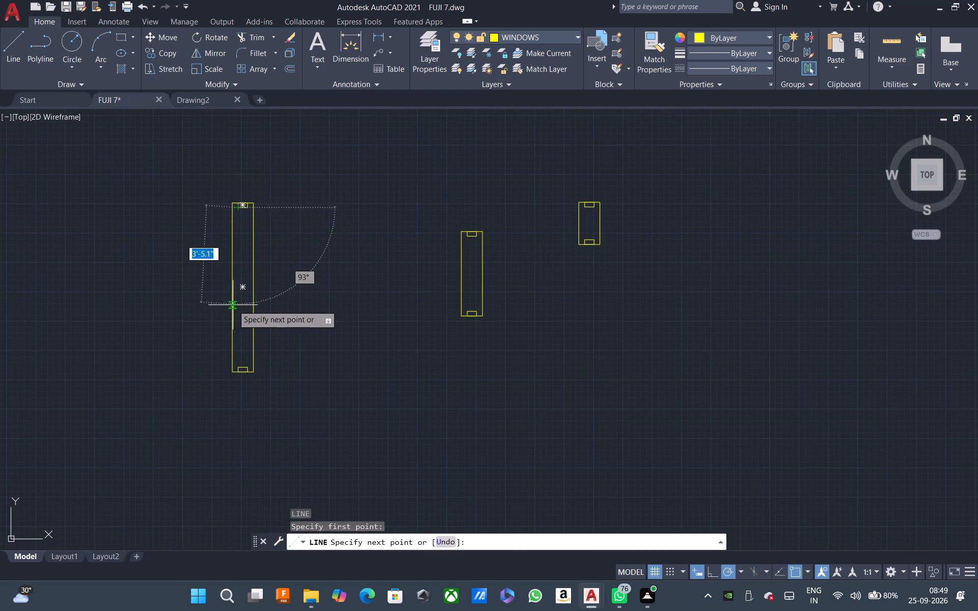
{"action": "scroll", "coordinate": [237, 366], "scroll_direction": "up", "scroll_amount": 4}
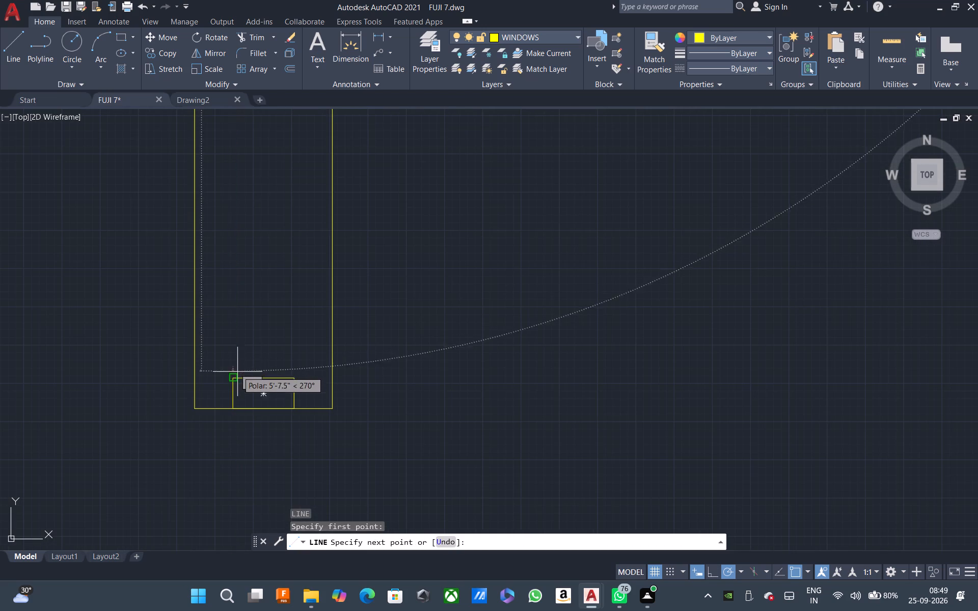
{"action": "left_click", "coordinate": [234, 376]}
{"action": "scroll", "coordinate": [233, 376], "scroll_direction": "down", "scroll_amount": 3}
{"action": "key", "text": "Escape"}
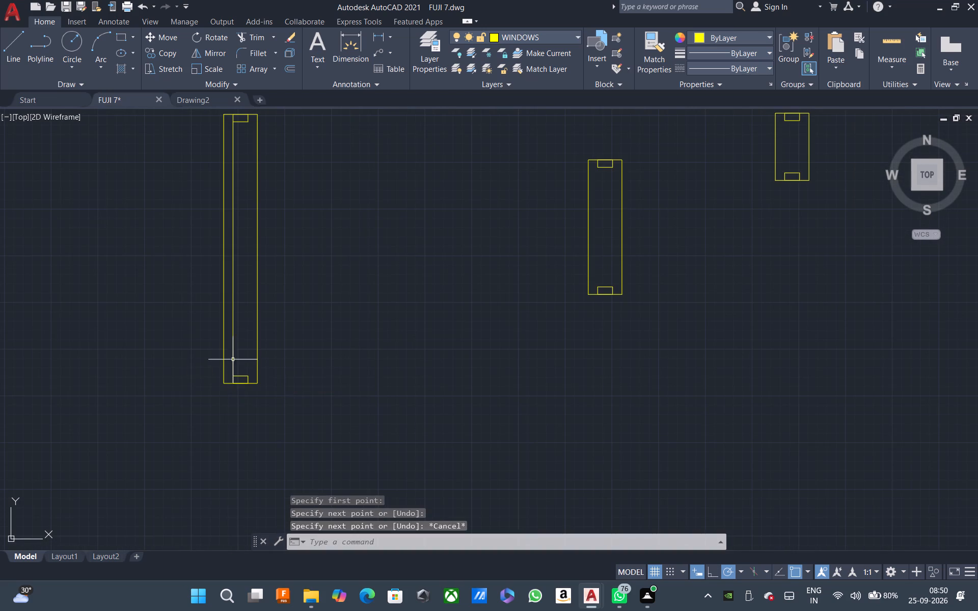
Draw the same vertical line between the inner west frame corners in the 3' and 1.5' windows.
{"action": "key", "text": "space"}
{"action": "left_click", "coordinate": [600, 165]}
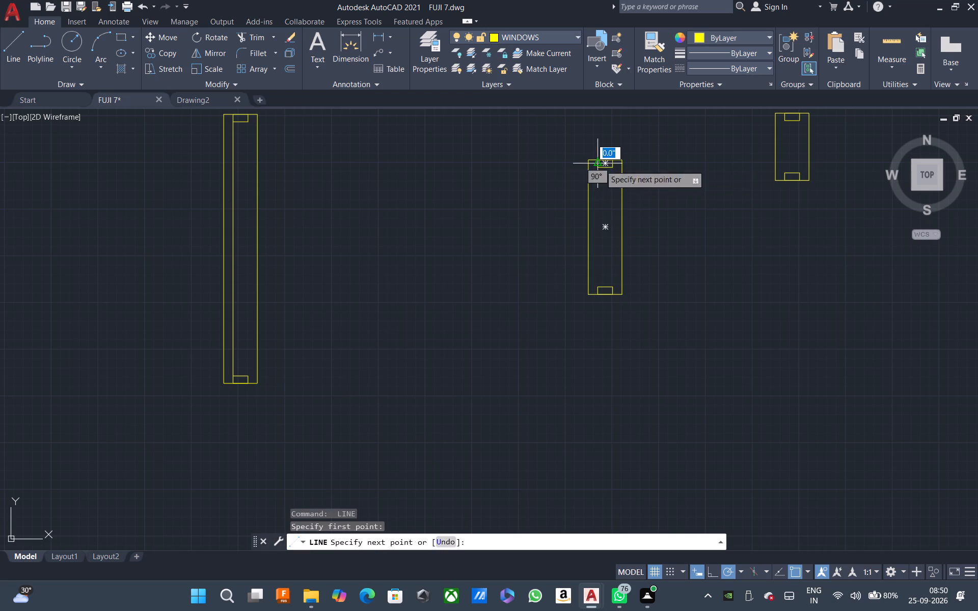
{"action": "left_click", "coordinate": [595, 287]}
{"action": "key", "text": "space"}
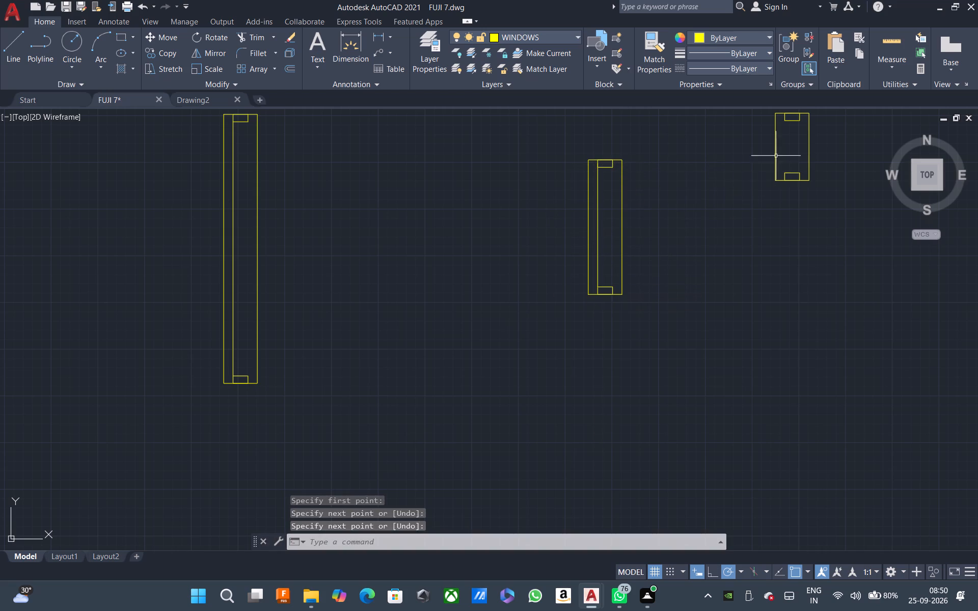
{"action": "key", "text": "space"}
{"action": "left_click", "coordinate": [784, 120]}
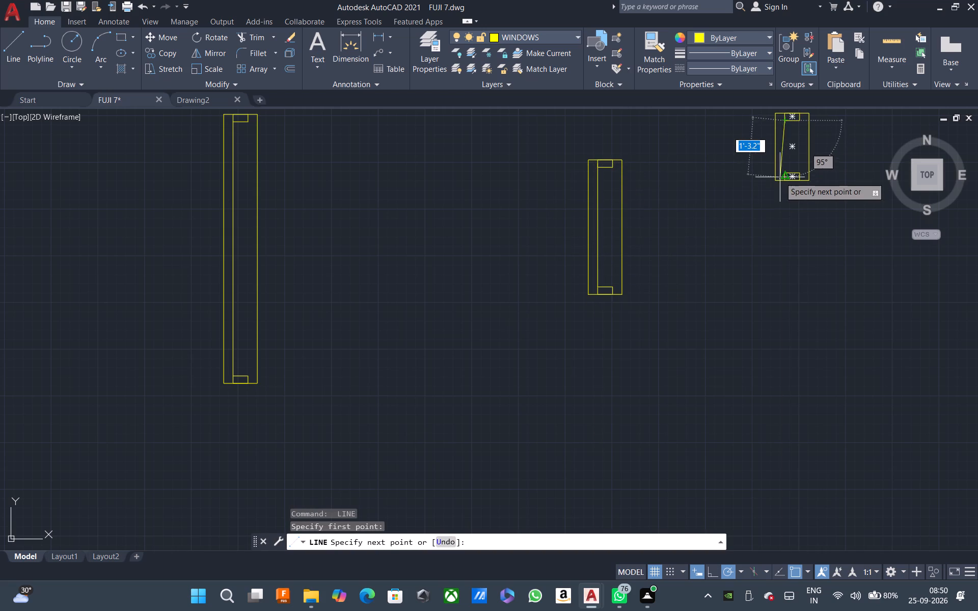
{"action": "left_click", "coordinate": [785, 174]}
{"action": "key", "text": "space"}
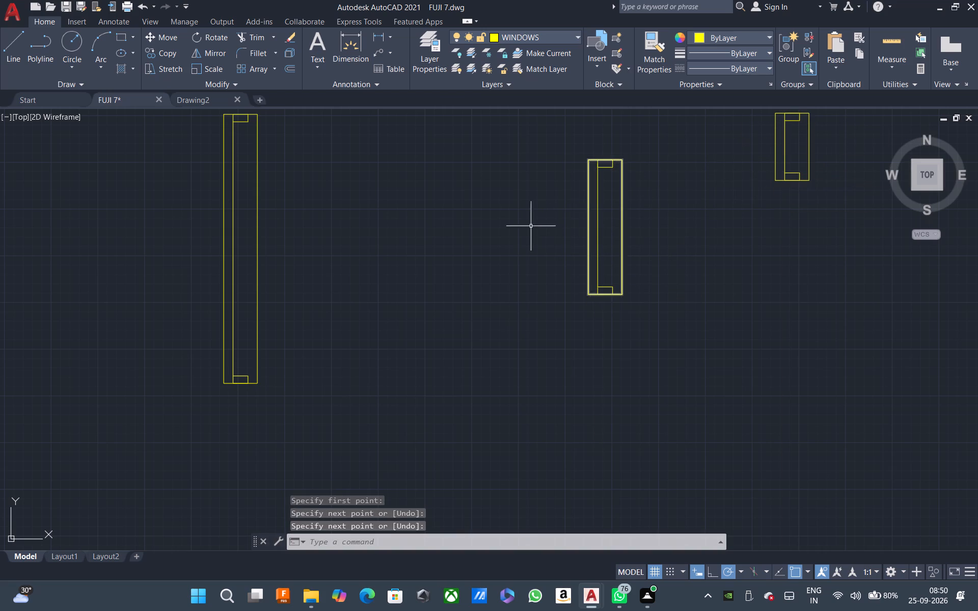
Offset the vertical frame line in each of the three windows 4" to the east.
{"action": "key", "text": "o"}
{"action": "key", "text": "space"}
{"action": "key", "text": "4"}
{"action": "key", "text": "space"}
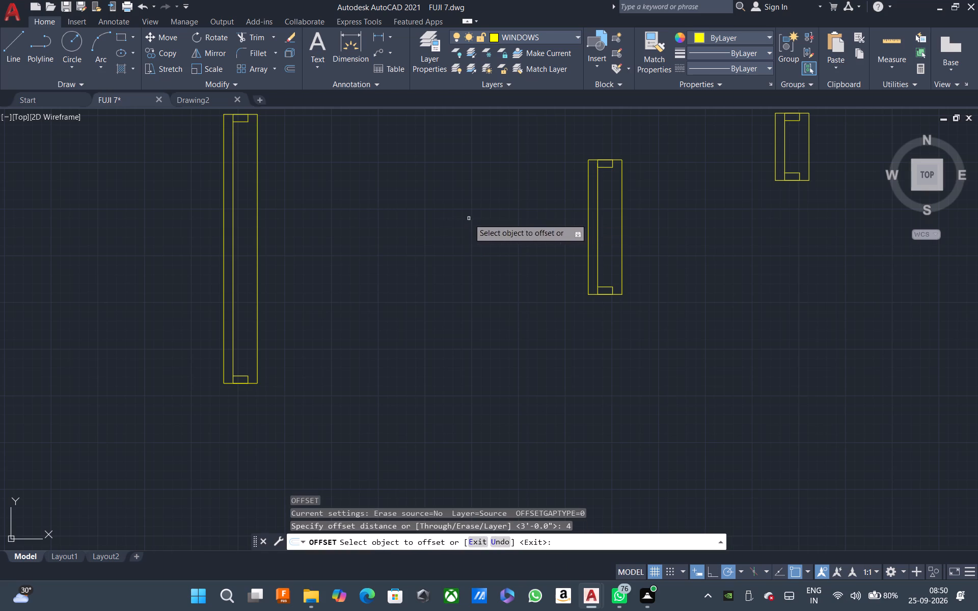
{"action": "left_click", "coordinate": [233, 192]}
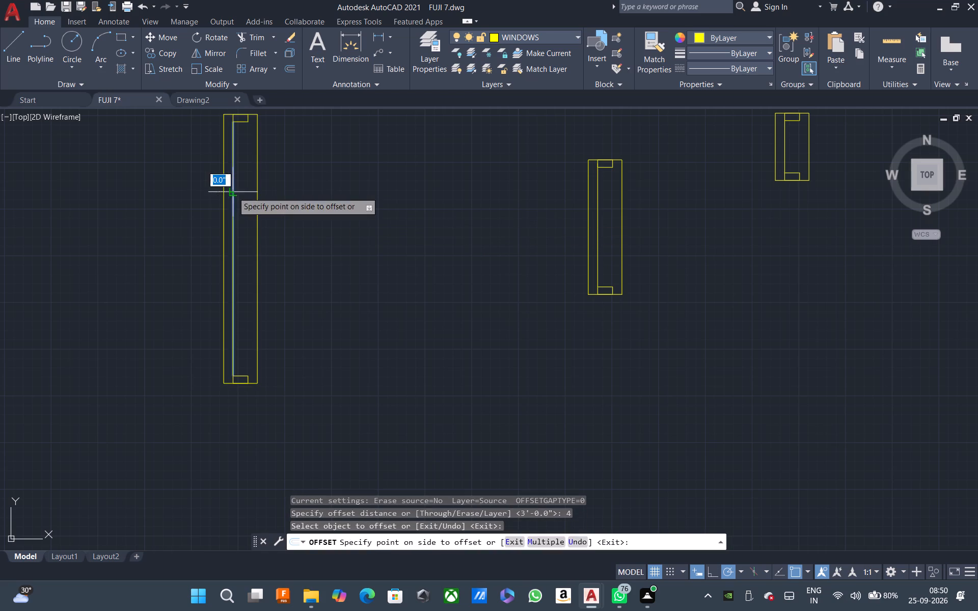
{"action": "left_click", "coordinate": [249, 192]}
{"action": "left_click", "coordinate": [599, 220]}
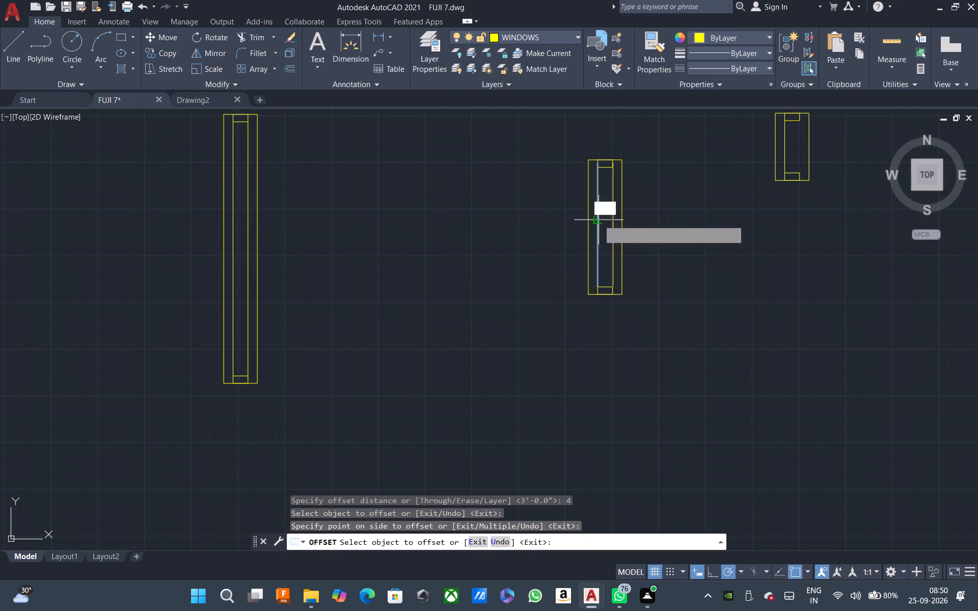
{"action": "left_click", "coordinate": [619, 218]}
{"action": "left_click", "coordinate": [784, 153]}
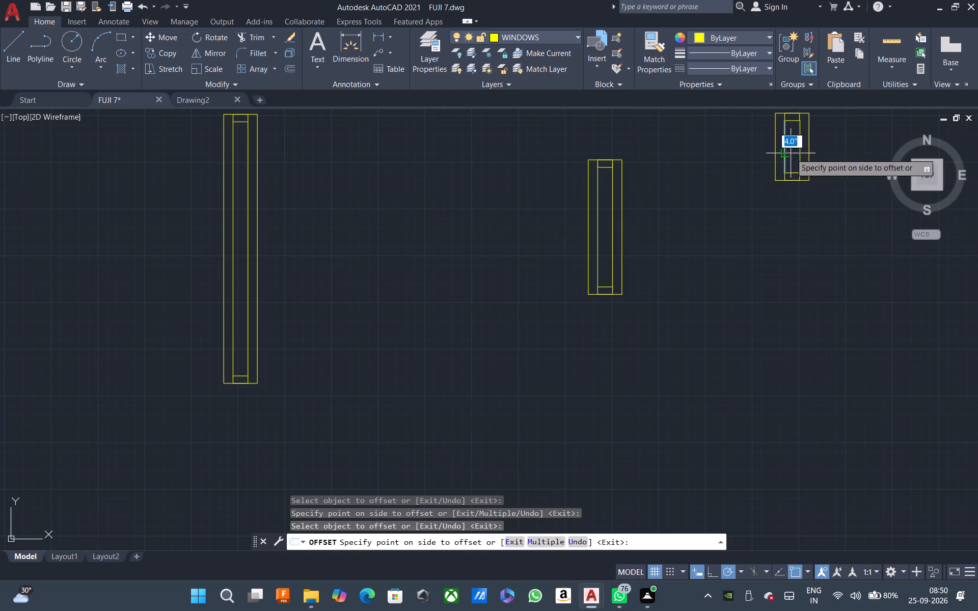
{"action": "left_click", "coordinate": [798, 153]}
{"action": "key", "text": "Escape"}
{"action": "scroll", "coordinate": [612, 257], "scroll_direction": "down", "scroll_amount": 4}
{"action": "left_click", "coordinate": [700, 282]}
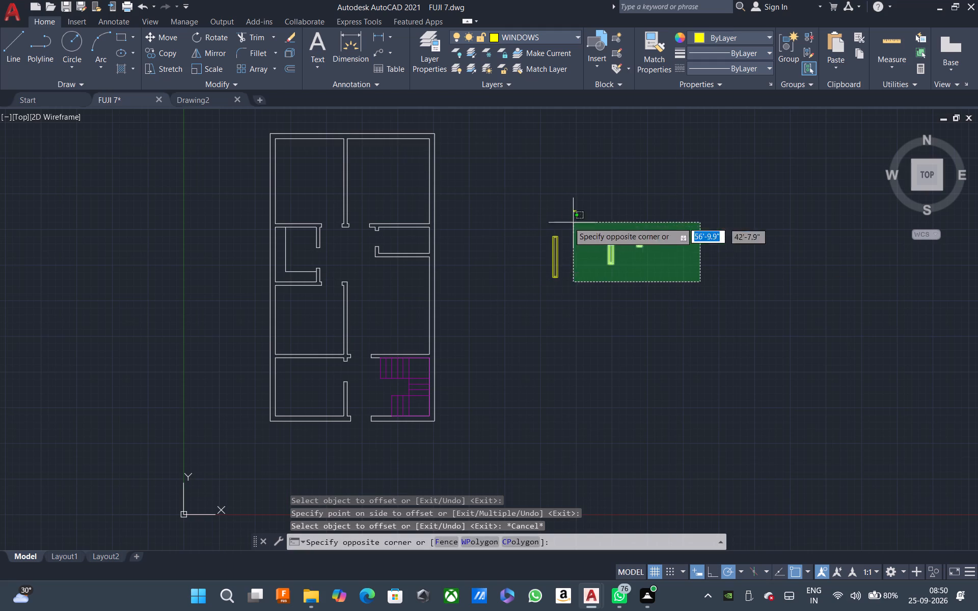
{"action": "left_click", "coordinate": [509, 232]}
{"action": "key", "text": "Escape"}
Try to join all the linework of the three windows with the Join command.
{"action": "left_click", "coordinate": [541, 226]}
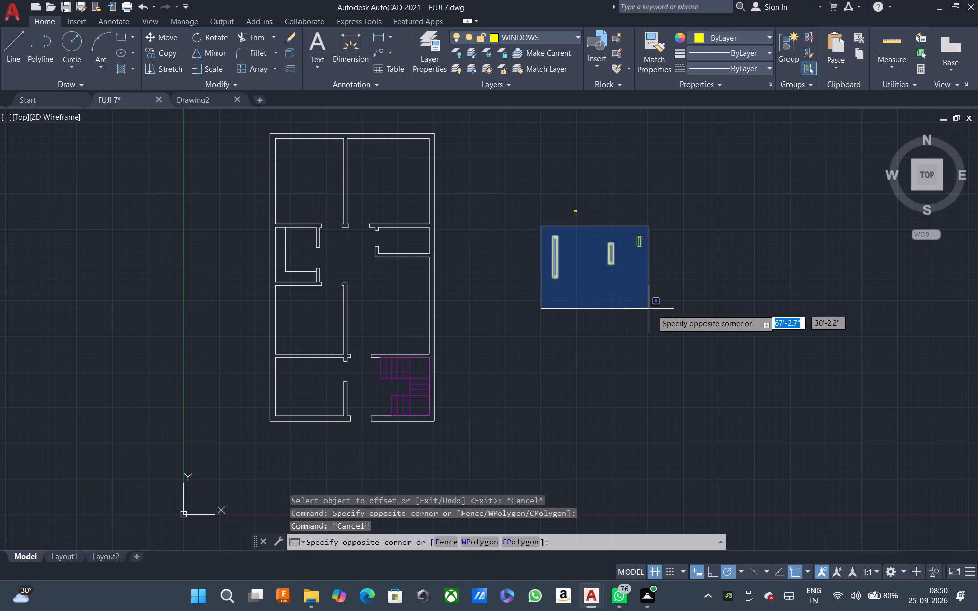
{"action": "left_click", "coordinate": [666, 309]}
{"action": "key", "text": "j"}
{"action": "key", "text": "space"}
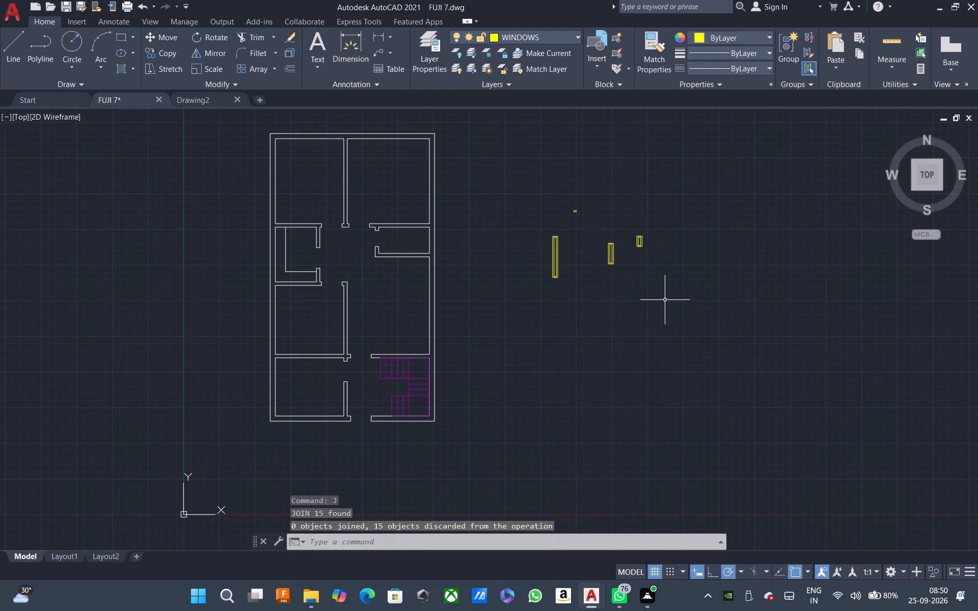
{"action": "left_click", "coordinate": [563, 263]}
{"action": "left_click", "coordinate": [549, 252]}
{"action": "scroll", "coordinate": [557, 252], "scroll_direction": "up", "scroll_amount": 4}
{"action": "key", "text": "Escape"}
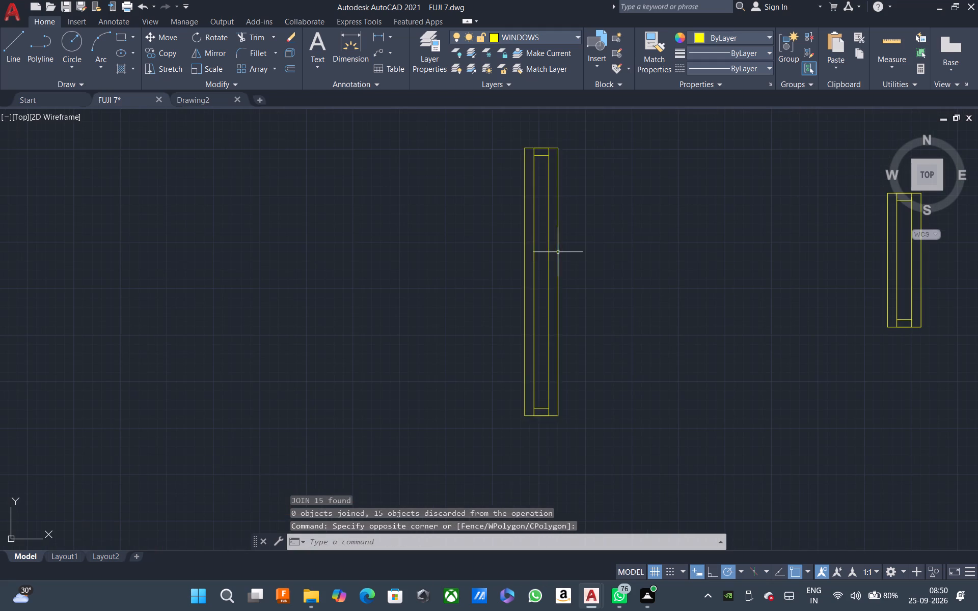
Group the outline, frame rectangles and lines of the 6' window.
{"action": "left_click", "coordinate": [590, 263]}
{"action": "left_click", "coordinate": [517, 234]}
{"action": "left_click", "coordinate": [498, 137]}
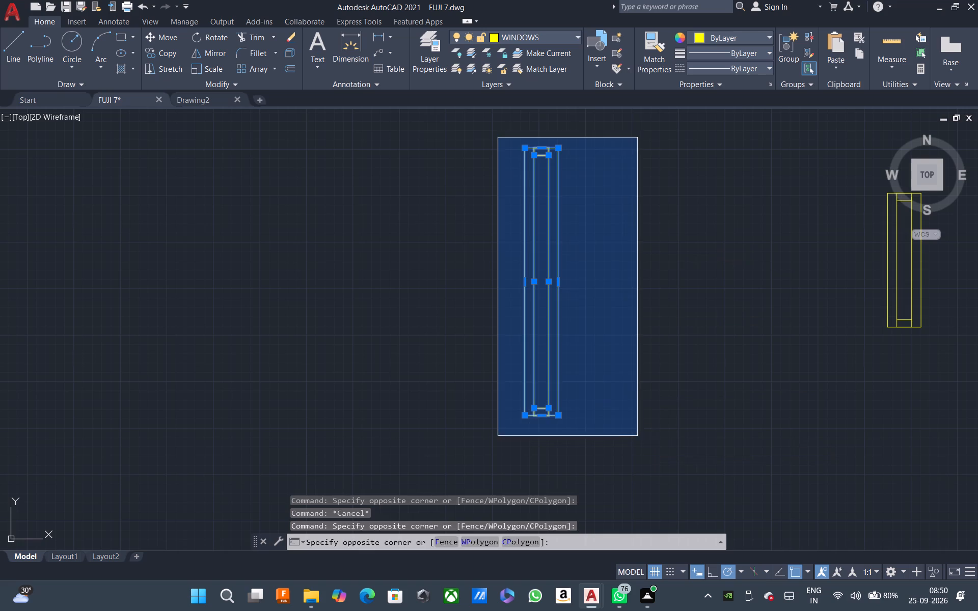
{"action": "left_click", "coordinate": [637, 436]}
{"action": "key", "text": "g"}
{"action": "key", "text": "space"}
Group the outline, frame rectangles and lines of the 3' window.
{"action": "scroll", "coordinate": [631, 419], "scroll_direction": "down", "scroll_amount": 1}
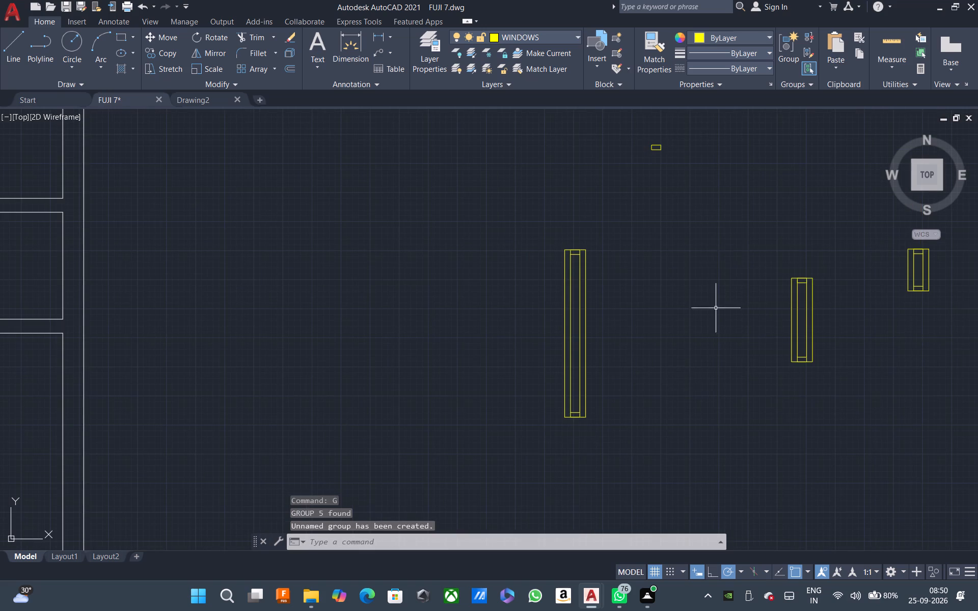
{"action": "left_click", "coordinate": [728, 234]}
{"action": "left_click", "coordinate": [856, 466]}
{"action": "key", "text": "g"}
{"action": "key", "text": "space"}
Group the outline, frame rectangles and lines of the 1.5' window.
{"action": "scroll", "coordinate": [732, 411], "scroll_direction": "down", "scroll_amount": 1}
{"action": "middle_click_drag", "start_coordinate": [728, 411], "coordinate": [481, 390]}
{"action": "left_click", "coordinate": [579, 266]}
{"action": "left_click", "coordinate": [646, 358]}
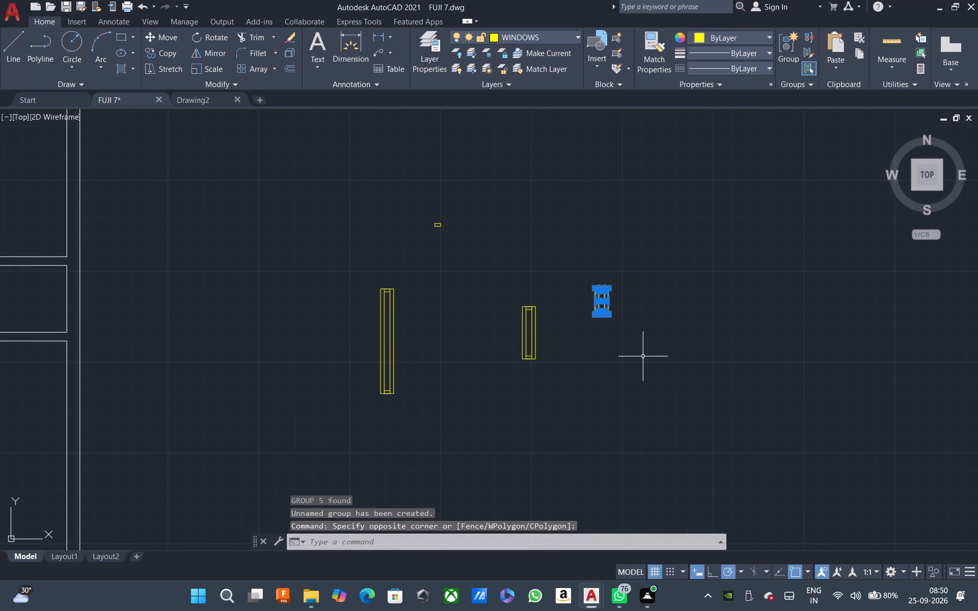
{"action": "key", "text": "g"}
{"action": "key", "text": "space"}
Copy the grouped 6', 3' and 1.5' windows together to the empty space directly below the originals.
{"action": "left_click", "coordinate": [340, 272]}
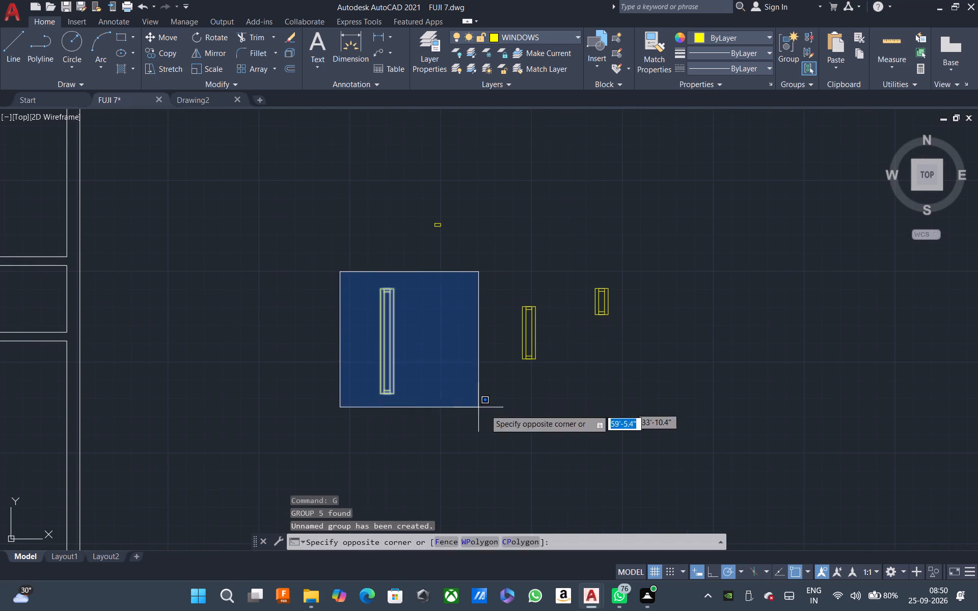
{"action": "left_click", "coordinate": [659, 423]}
{"action": "key", "text": "c"}
{"action": "key", "text": "p"}
{"action": "key", "text": "space"}
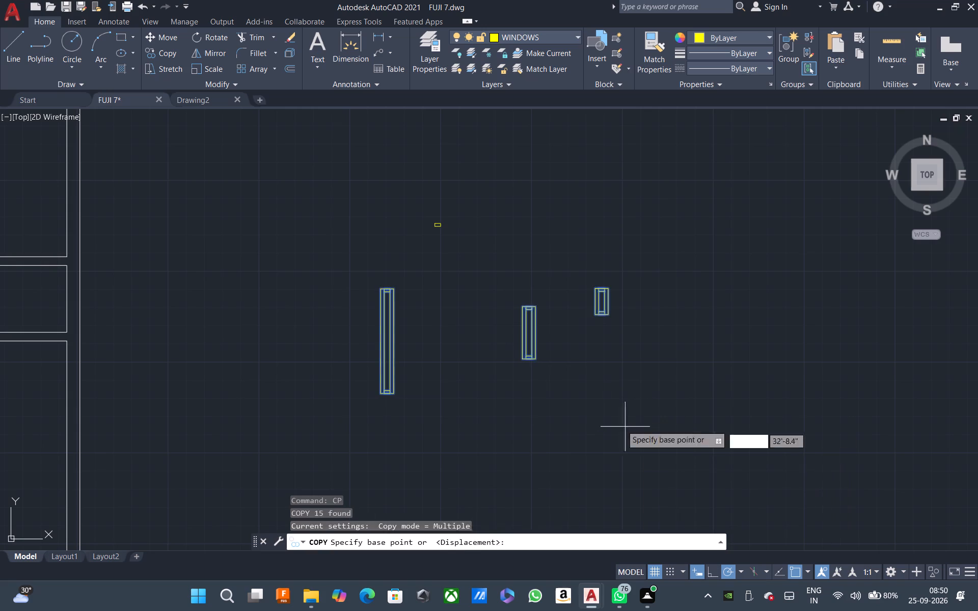
{"action": "left_click_drag", "start_coordinate": [474, 348], "coordinate": [817, 358]}
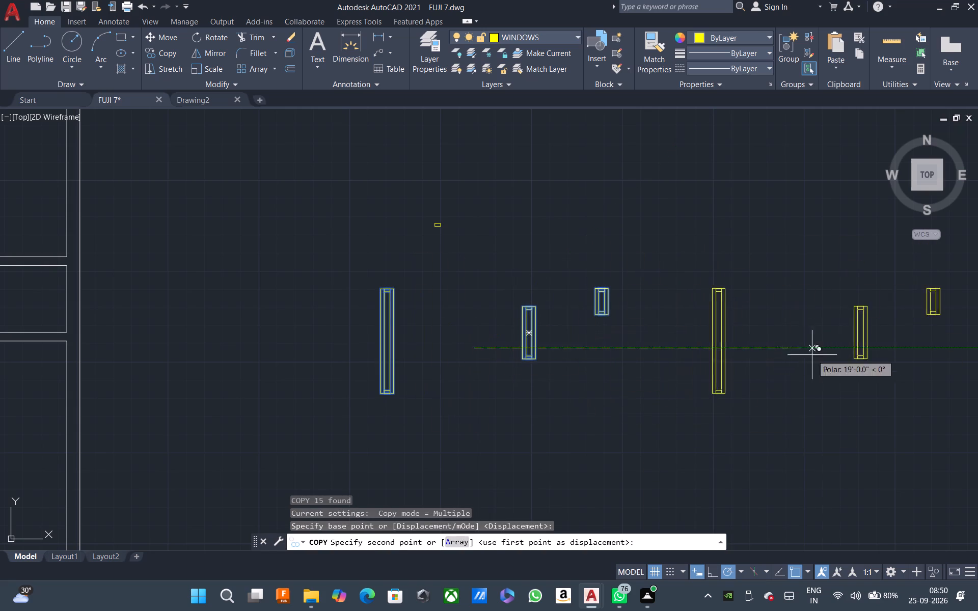
{"action": "left_click_drag", "start_coordinate": [817, 358], "coordinate": [609, 367]}
{"action": "scroll", "coordinate": [608, 330], "scroll_direction": "down", "scroll_amount": 4}
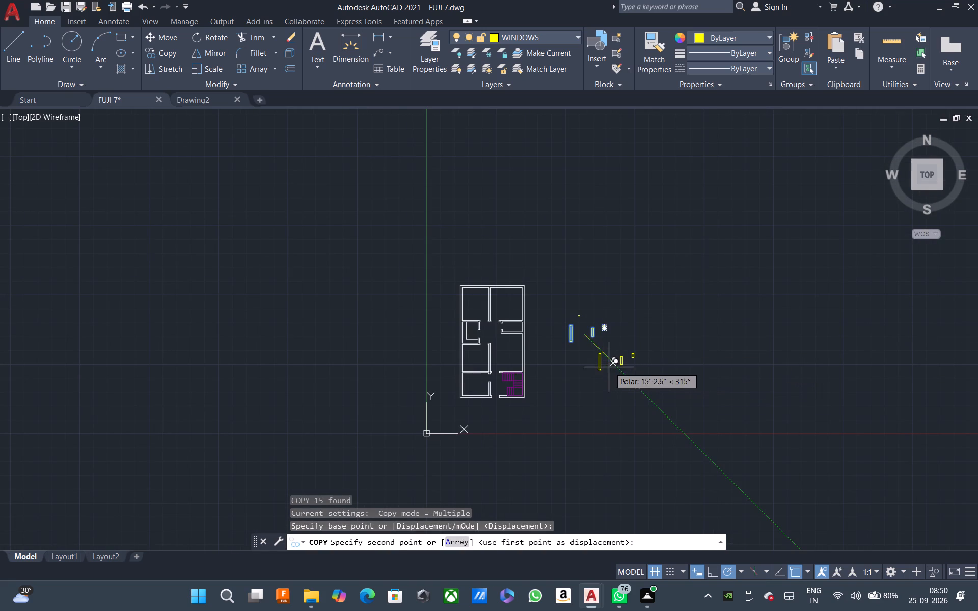
{"action": "left_click_drag", "start_coordinate": [609, 367], "coordinate": [585, 395]}
{"action": "scroll", "coordinate": [590, 372], "scroll_direction": "up", "scroll_amount": 1}
{"action": "left_click", "coordinate": [585, 395]}
{"action": "key", "text": "Escape"}
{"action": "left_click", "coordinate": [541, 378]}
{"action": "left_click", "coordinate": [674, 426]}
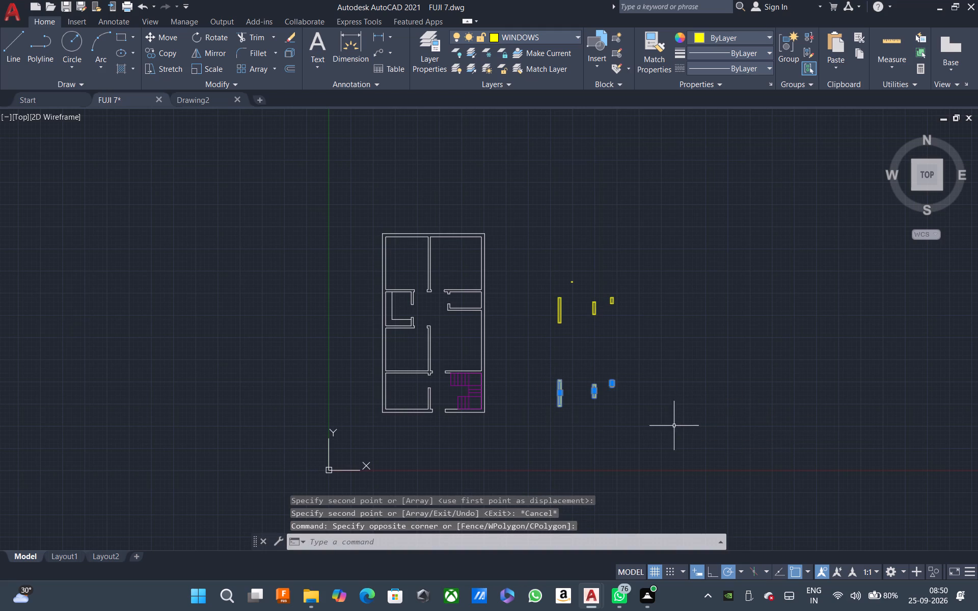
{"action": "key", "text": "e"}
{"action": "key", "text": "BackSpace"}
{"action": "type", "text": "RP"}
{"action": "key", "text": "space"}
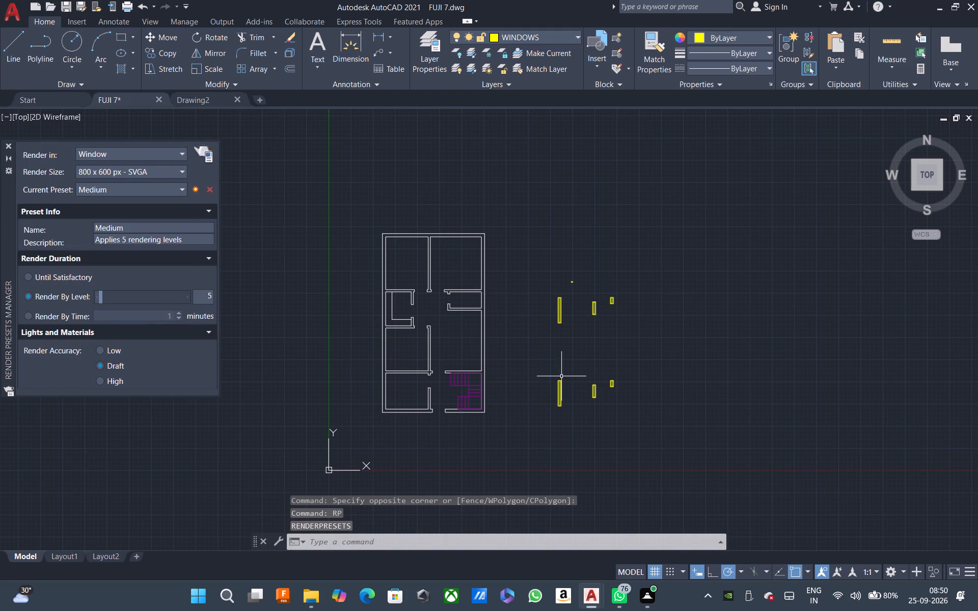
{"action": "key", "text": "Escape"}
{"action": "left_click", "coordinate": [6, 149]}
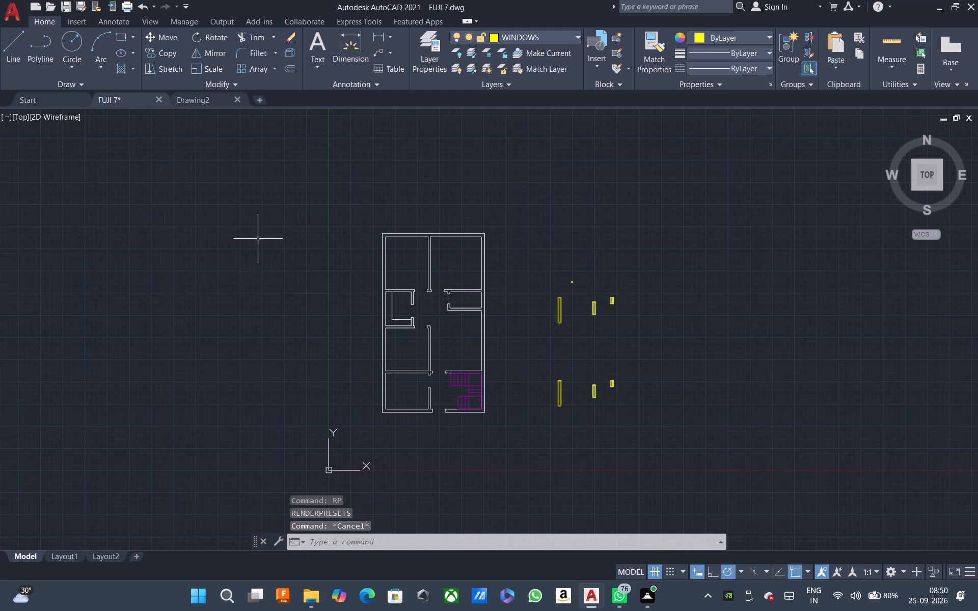
Rotate the three copied windows together by a quarter turn so that they lie horizontally.
{"action": "left_click", "coordinate": [542, 355]}
{"action": "left_click", "coordinate": [623, 418]}
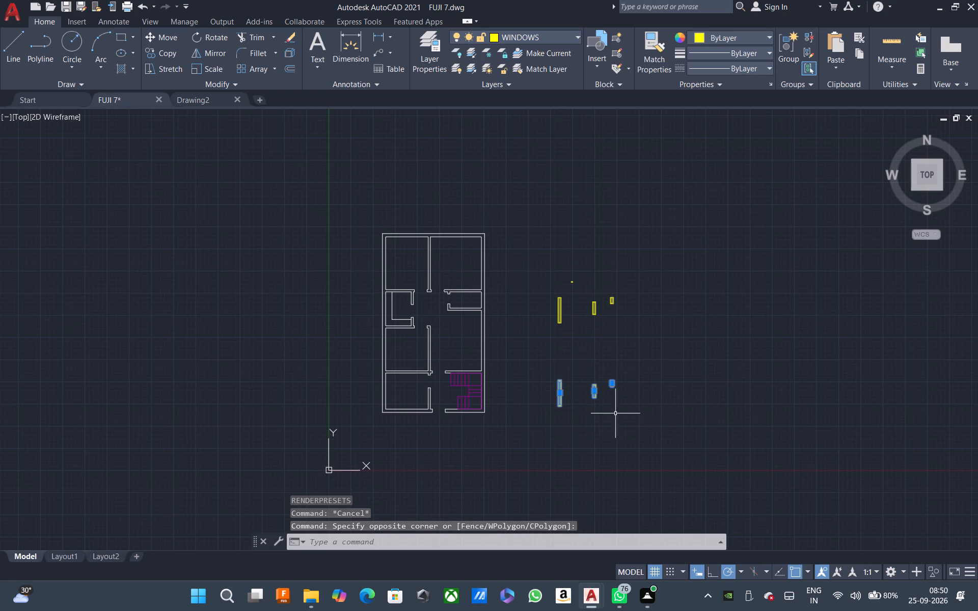
{"action": "key", "text": "r"}
{"action": "key", "text": "o"}
{"action": "key", "text": "space"}
{"action": "left_click", "coordinate": [576, 395]}
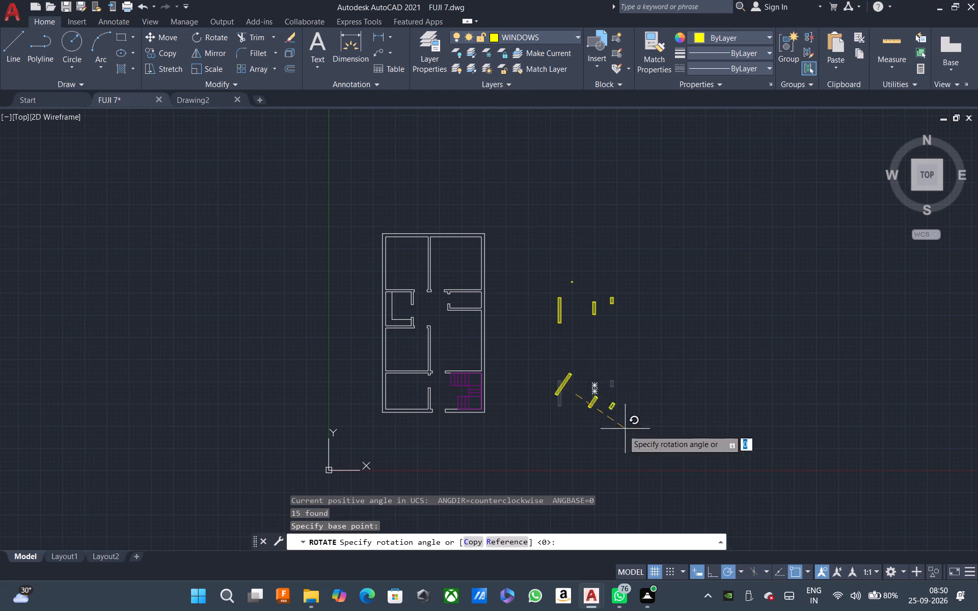
{"action": "left_click", "coordinate": [576, 439]}
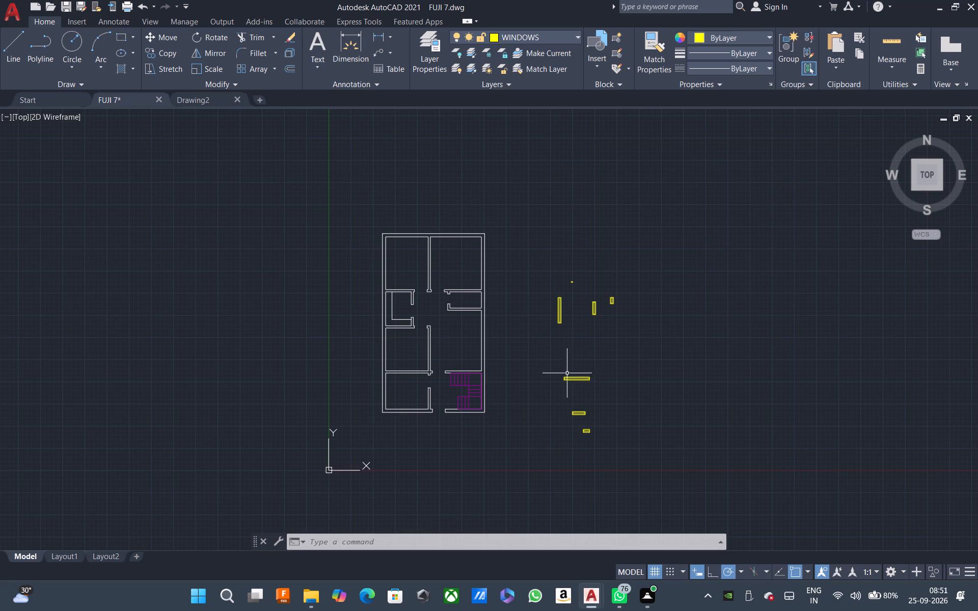
Copy the vertical 6' window by its long edge's midpoint to the middle of the bottom-left room's west exterior wall.
{"action": "scroll", "coordinate": [566, 375], "scroll_direction": "up", "scroll_amount": 3}
{"action": "scroll", "coordinate": [544, 359], "scroll_direction": "down", "scroll_amount": 2}
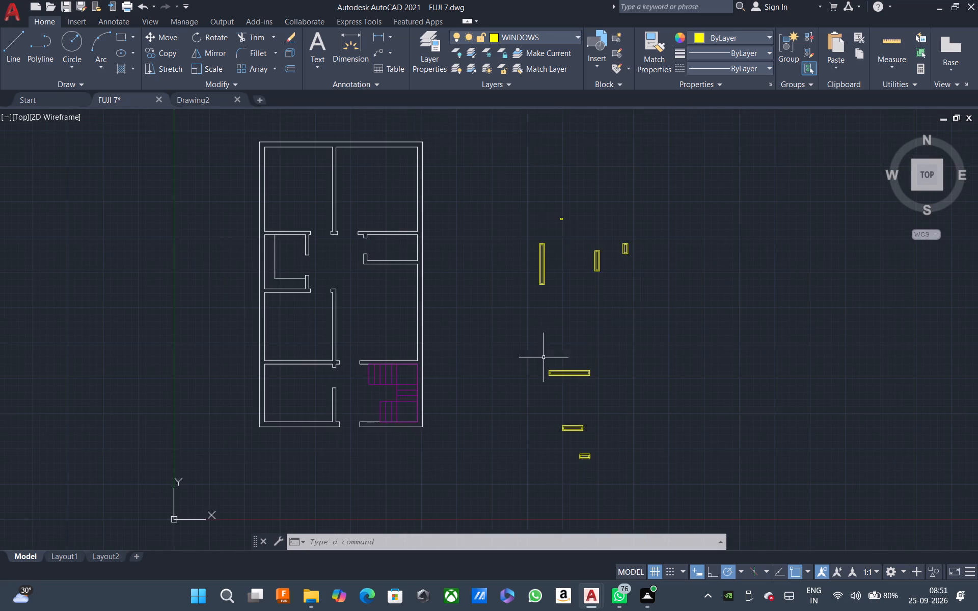
{"action": "left_click", "coordinate": [512, 228]}
{"action": "left_click", "coordinate": [595, 345]}
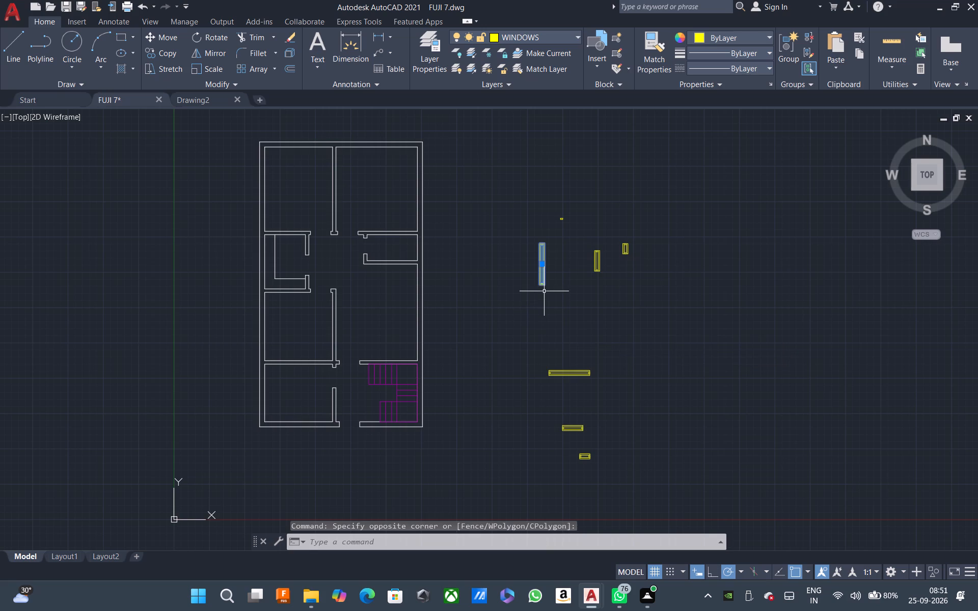
{"action": "key", "text": "c"}
{"action": "type", "text": "P"}
{"action": "key", "text": "space"}
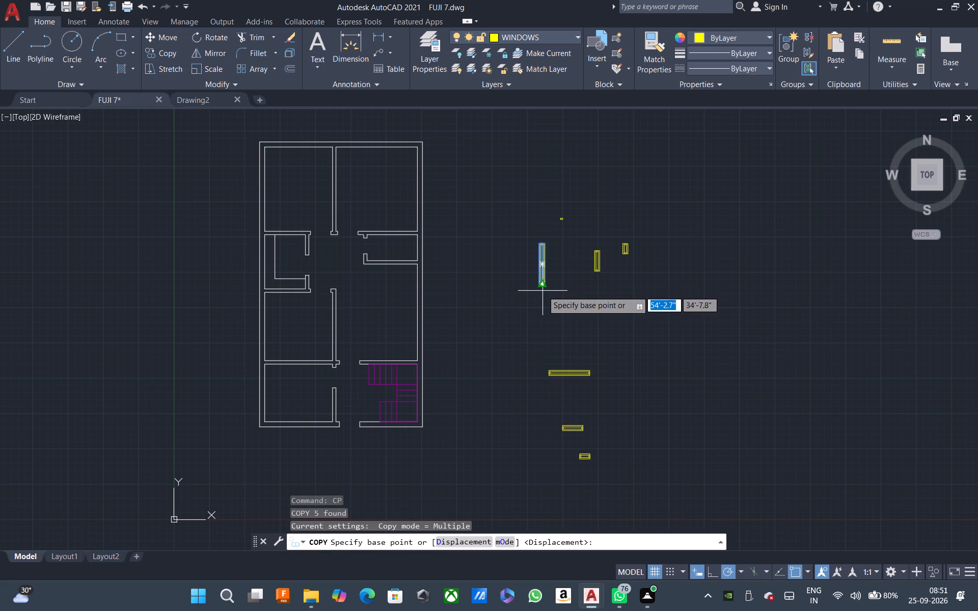
{"action": "scroll", "coordinate": [541, 289], "scroll_direction": "up", "scroll_amount": 3}
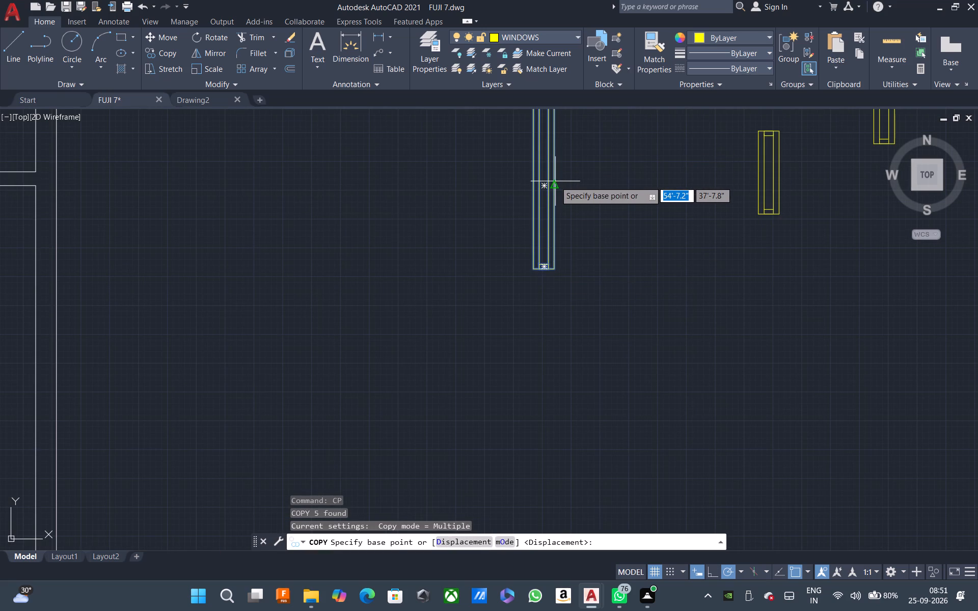
{"action": "left_click", "coordinate": [555, 183]}
{"action": "scroll", "coordinate": [574, 207], "scroll_direction": "down", "scroll_amount": 3}
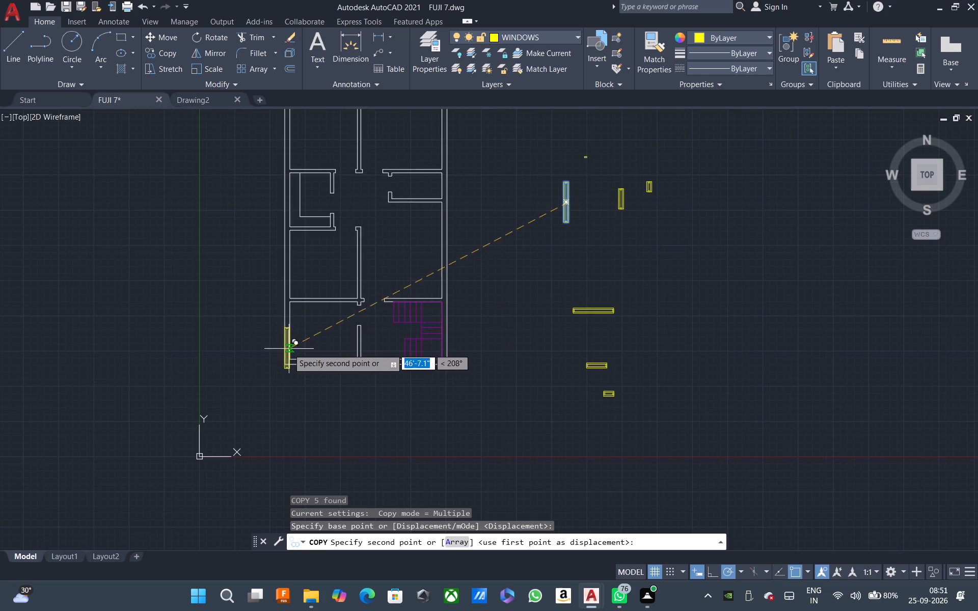
{"action": "scroll", "coordinate": [287, 349], "scroll_direction": "up", "scroll_amount": 3}
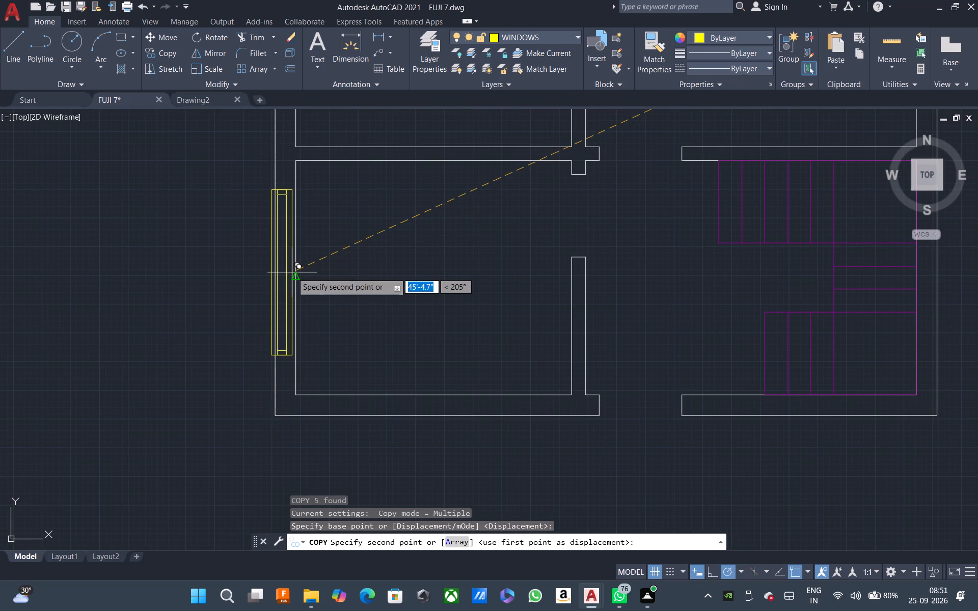
{"action": "left_click", "coordinate": [292, 281]}
Place another copy of the 6' window midway along the west exterior wall of the room above the bottom-left room.
{"action": "scroll", "coordinate": [296, 259], "scroll_direction": "down", "scroll_amount": 2}
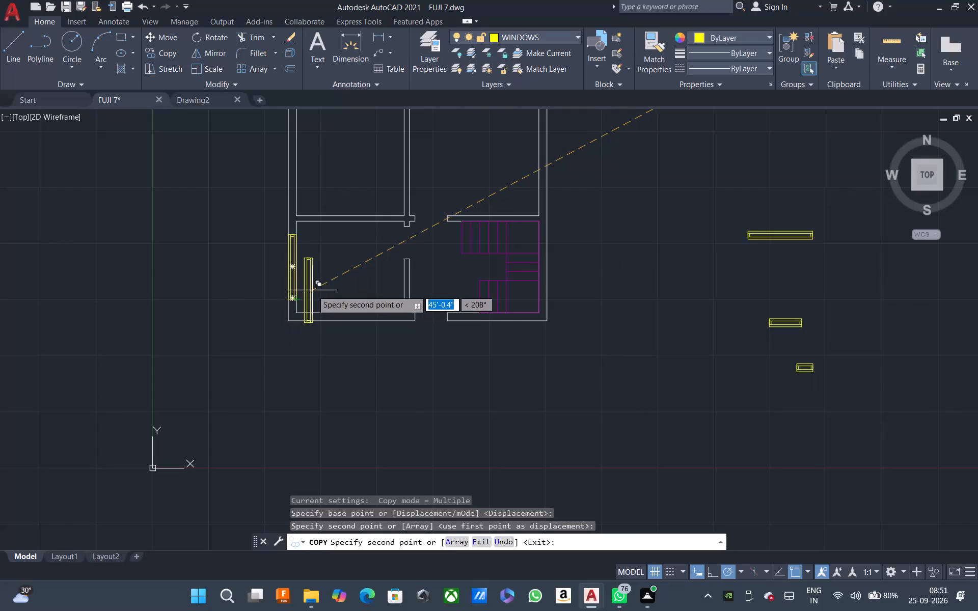
{"action": "middle_click_drag", "start_coordinate": [317, 266], "coordinate": [311, 293]}
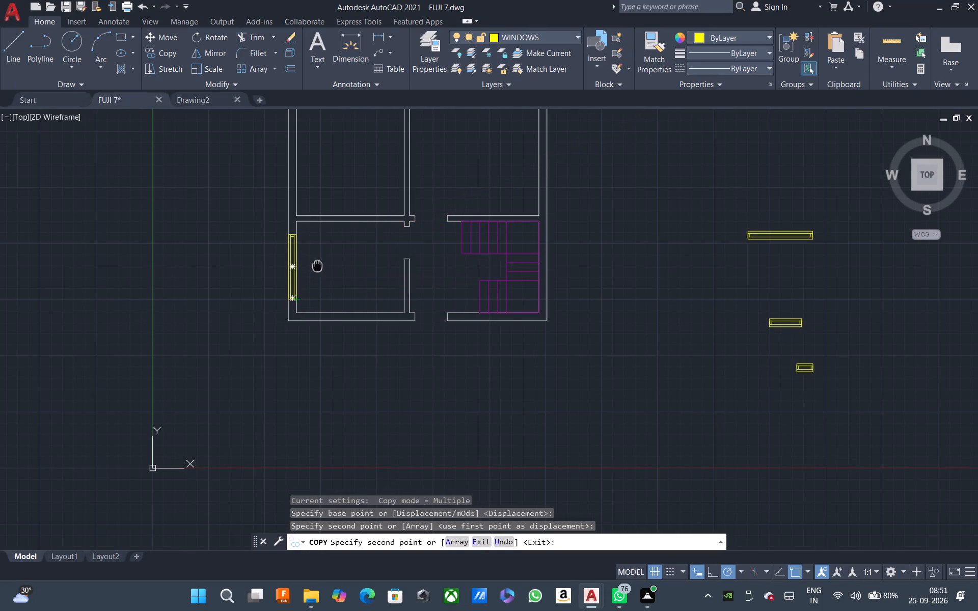
{"action": "middle_click_drag", "start_coordinate": [311, 293], "coordinate": [308, 352]}
{"action": "left_click", "coordinate": [289, 248]}
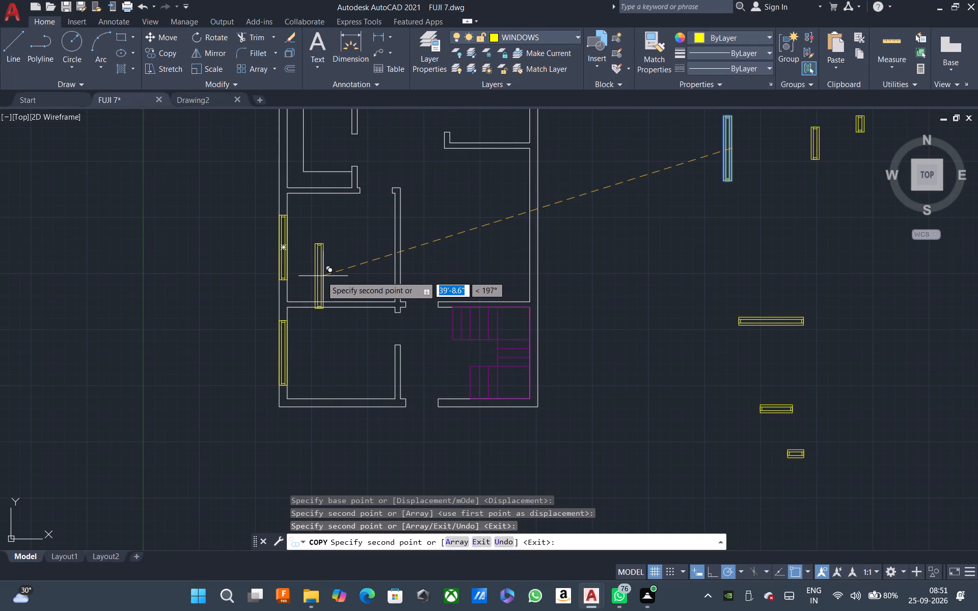
{"action": "scroll", "coordinate": [286, 261], "scroll_direction": "down", "scroll_amount": 2}
{"action": "scroll", "coordinate": [381, 305], "scroll_direction": "up", "scroll_amount": 1}
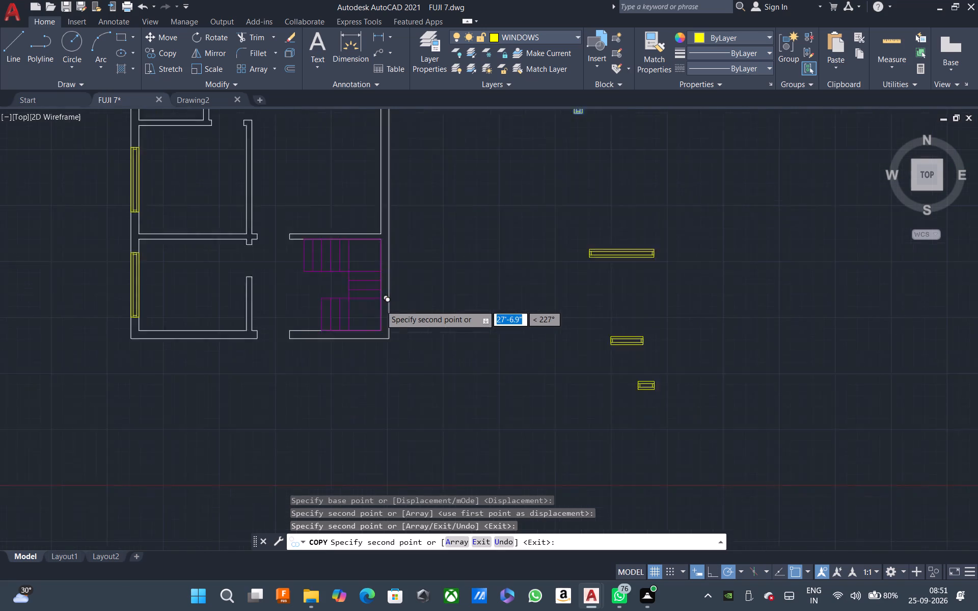
{"action": "scroll", "coordinate": [381, 305], "scroll_direction": "up", "scroll_amount": 2}
{"action": "scroll", "coordinate": [400, 310], "scroll_direction": "down", "scroll_amount": 2}
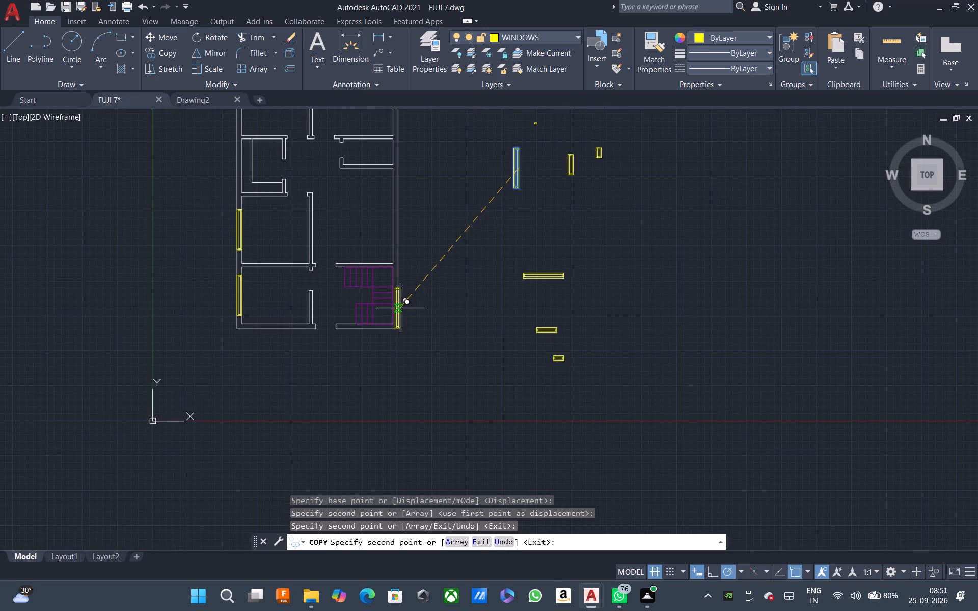
{"action": "key", "text": "Escape"}
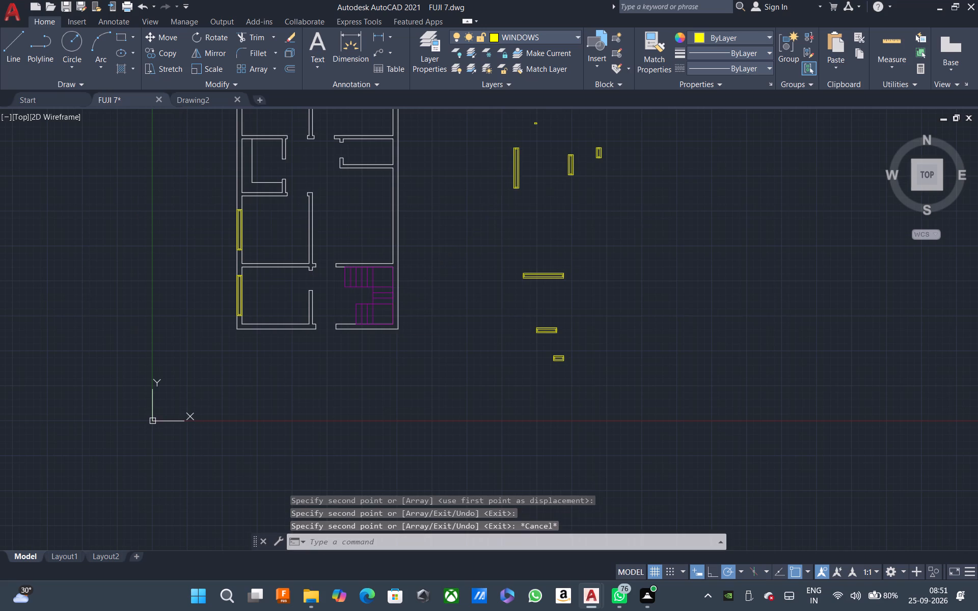
Copy the vertical 3' window by its long edge's midpoint to the middle of the top-left room's west exterior wall.
{"action": "left_click", "coordinate": [557, 142]}
{"action": "left_click", "coordinate": [577, 187]}
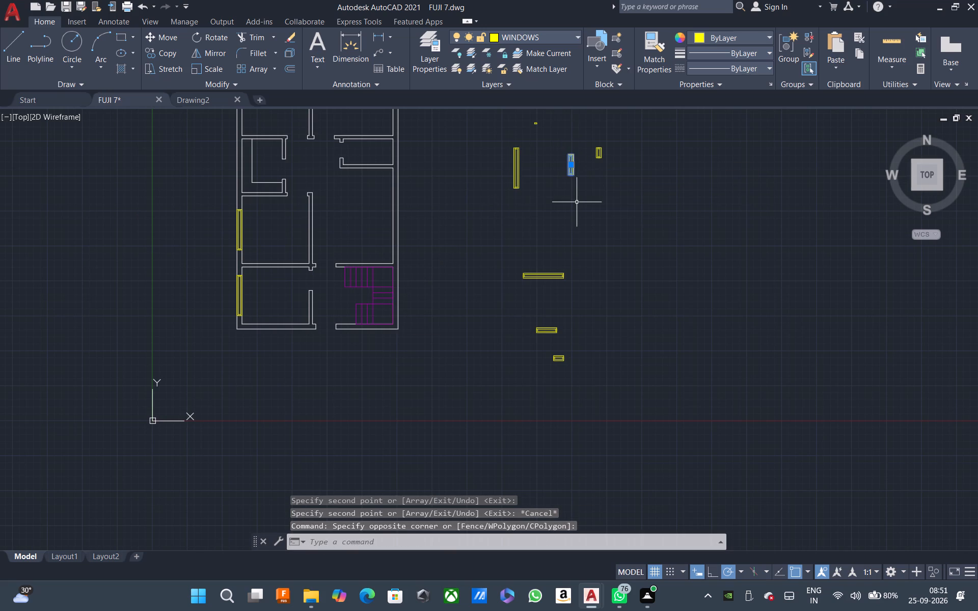
{"action": "key", "text": "c"}
{"action": "type", "text": "P"}
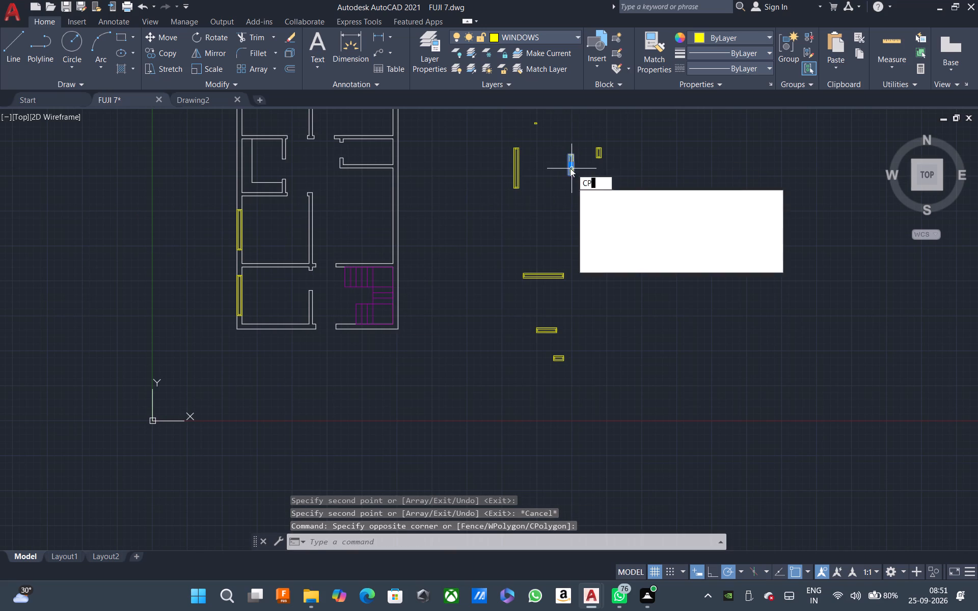
{"action": "key", "text": "space"}
{"action": "scroll", "coordinate": [570, 155], "scroll_direction": "up", "scroll_amount": 4}
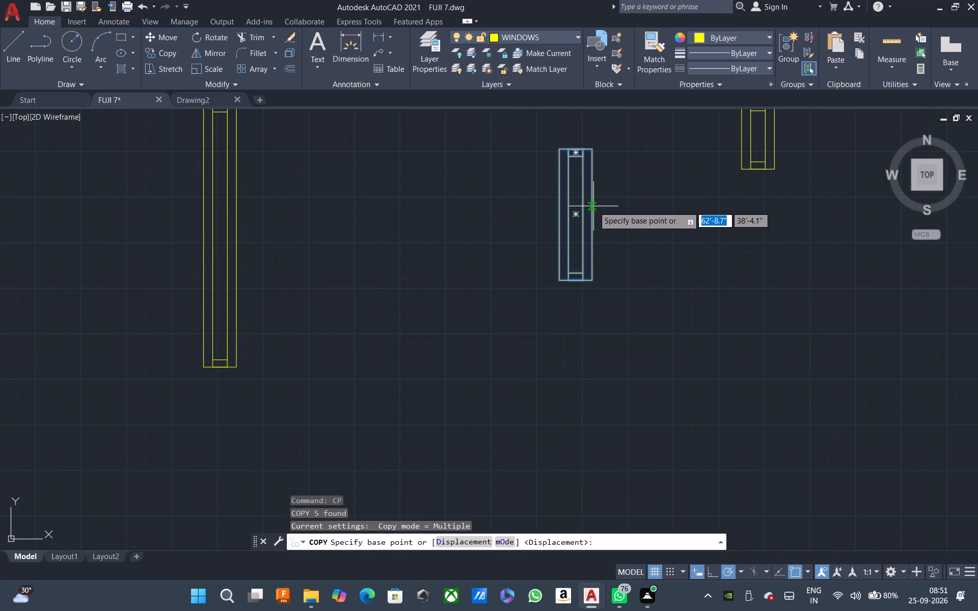
{"action": "left_click", "coordinate": [592, 216]}
{"action": "scroll", "coordinate": [593, 211], "scroll_direction": "down", "scroll_amount": 6}
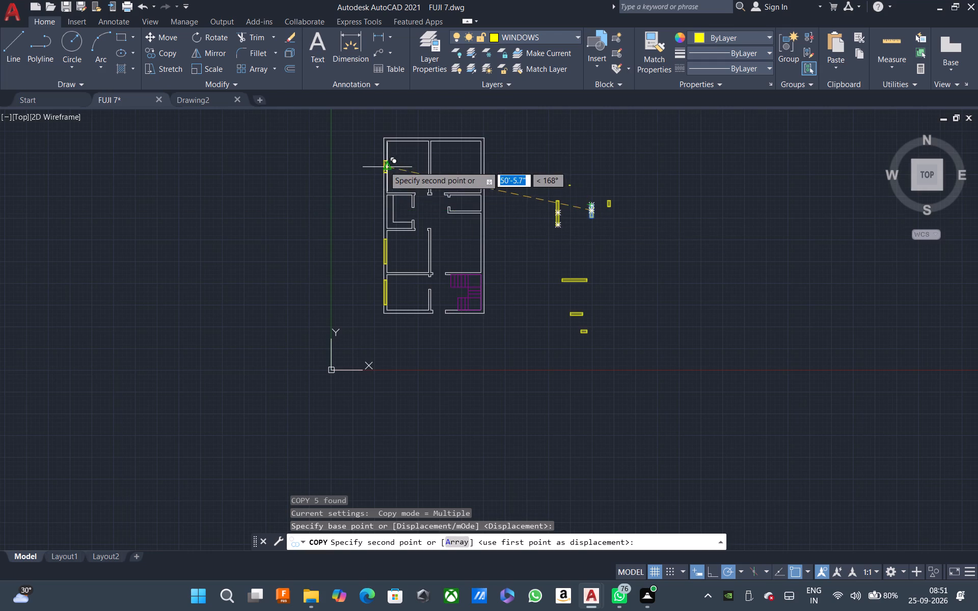
{"action": "scroll", "coordinate": [384, 166], "scroll_direction": "up", "scroll_amount": 4}
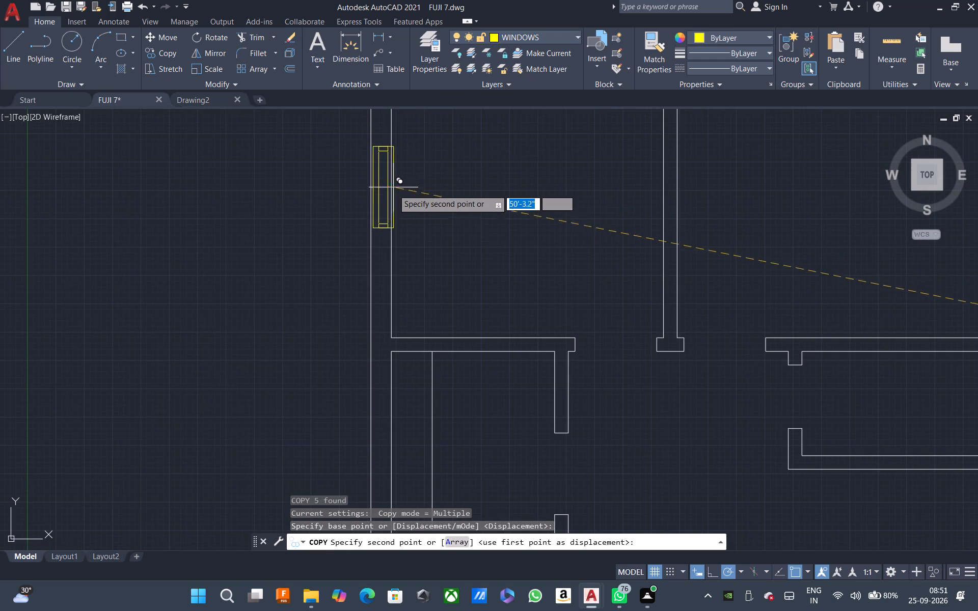
{"action": "left_click", "coordinate": [392, 166]}
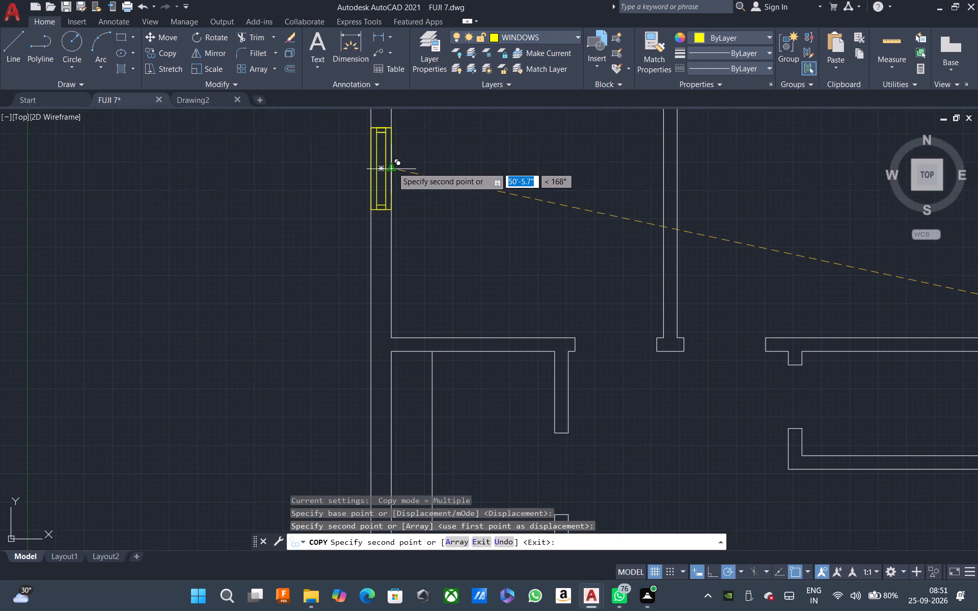
Place another copy of the 3' window in the top-right room's east exterior wall, level with the opposite west window.
{"action": "scroll", "coordinate": [392, 167], "scroll_direction": "down", "scroll_amount": 3}
{"action": "scroll", "coordinate": [542, 158], "scroll_direction": "up", "scroll_amount": 2}
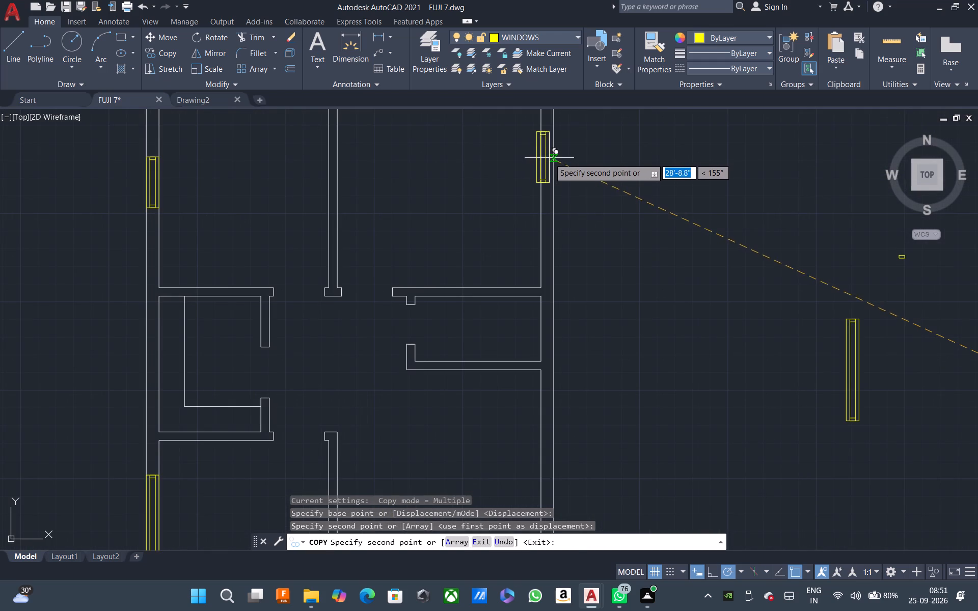
{"action": "scroll", "coordinate": [554, 162], "scroll_direction": "down", "scroll_amount": 2}
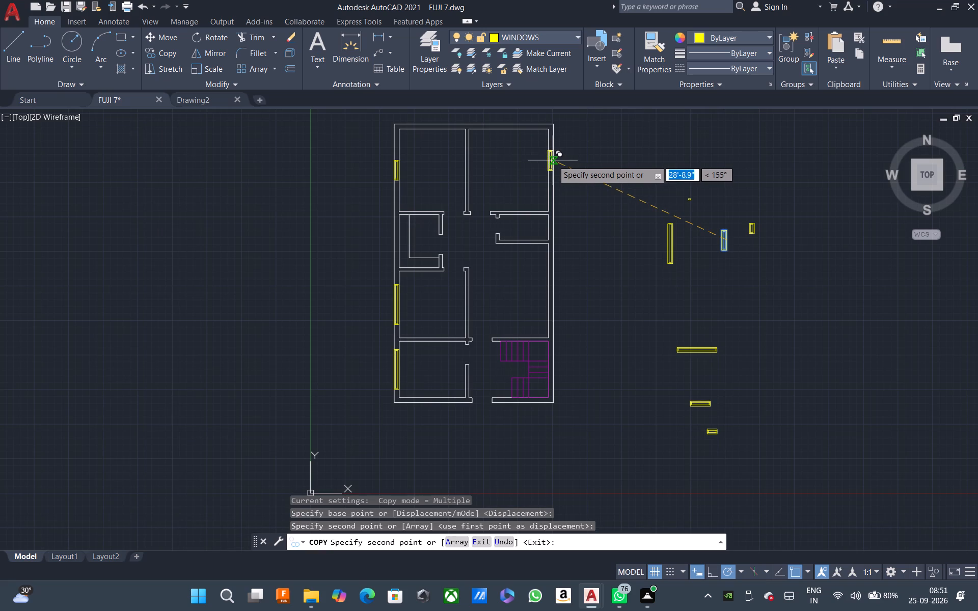
{"action": "middle_click_drag", "start_coordinate": [553, 154], "coordinate": [526, 202]}
{"action": "scroll", "coordinate": [526, 202], "scroll_direction": "up", "scroll_amount": 4}
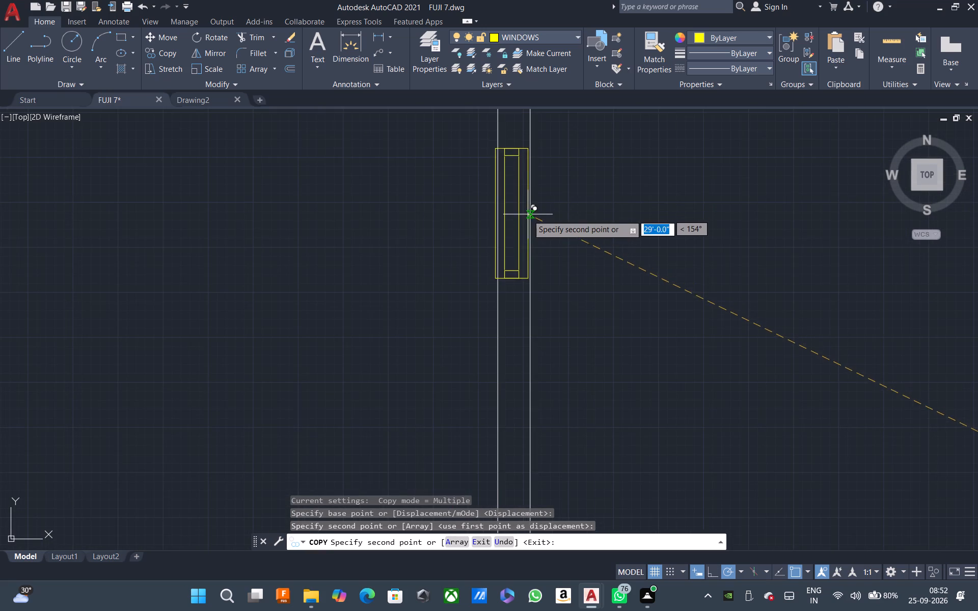
{"action": "scroll", "coordinate": [528, 215], "scroll_direction": "down", "scroll_amount": 2}
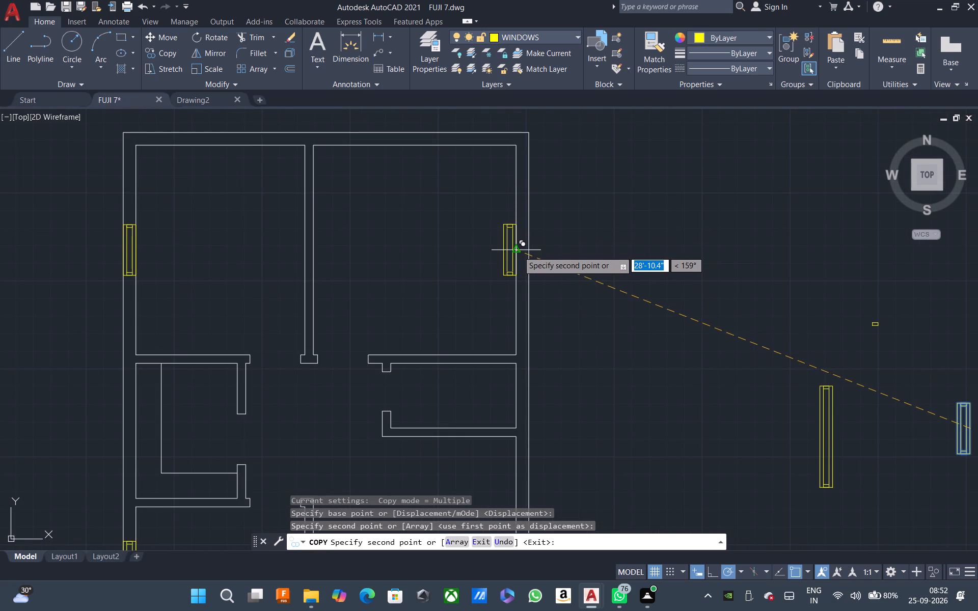
{"action": "scroll", "coordinate": [519, 251], "scroll_direction": "up", "scroll_amount": 3}
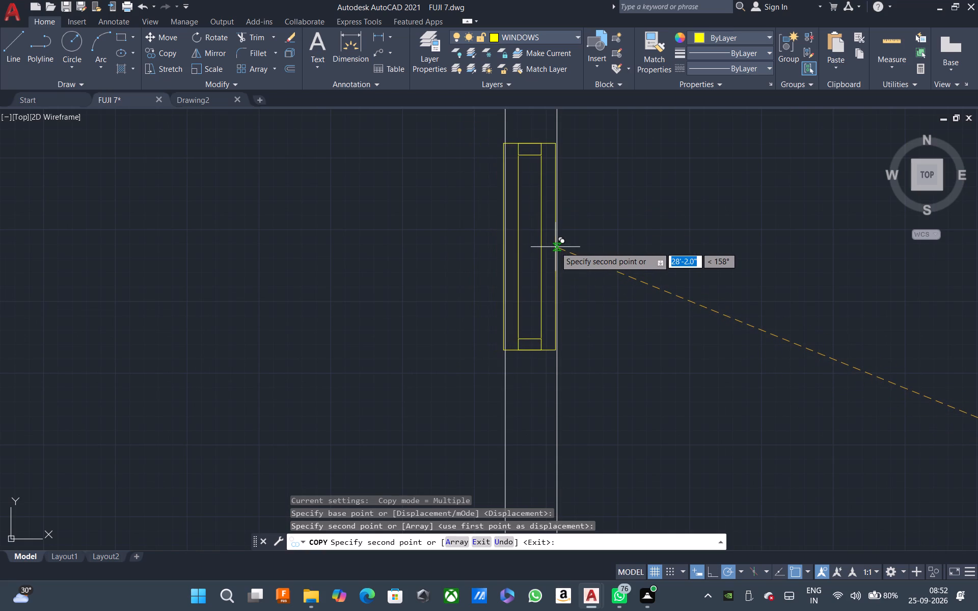
{"action": "left_click", "coordinate": [556, 247]}
{"action": "scroll", "coordinate": [519, 217], "scroll_direction": "down", "scroll_amount": 5}
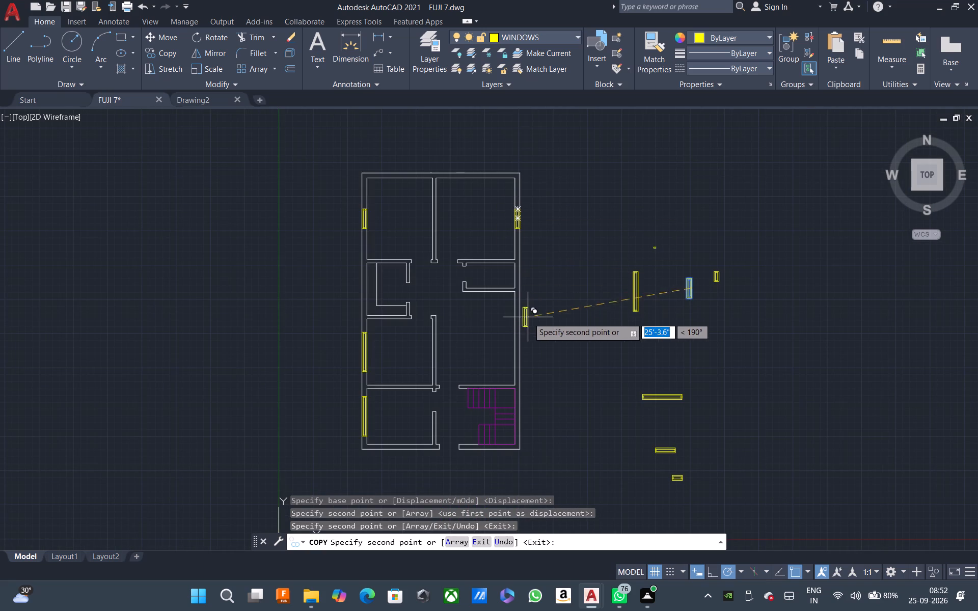
Copy the vertical 3' window by its east long edge's midpoint to the middle of the small west room's exterior wall.
{"action": "key", "text": "Escape"}
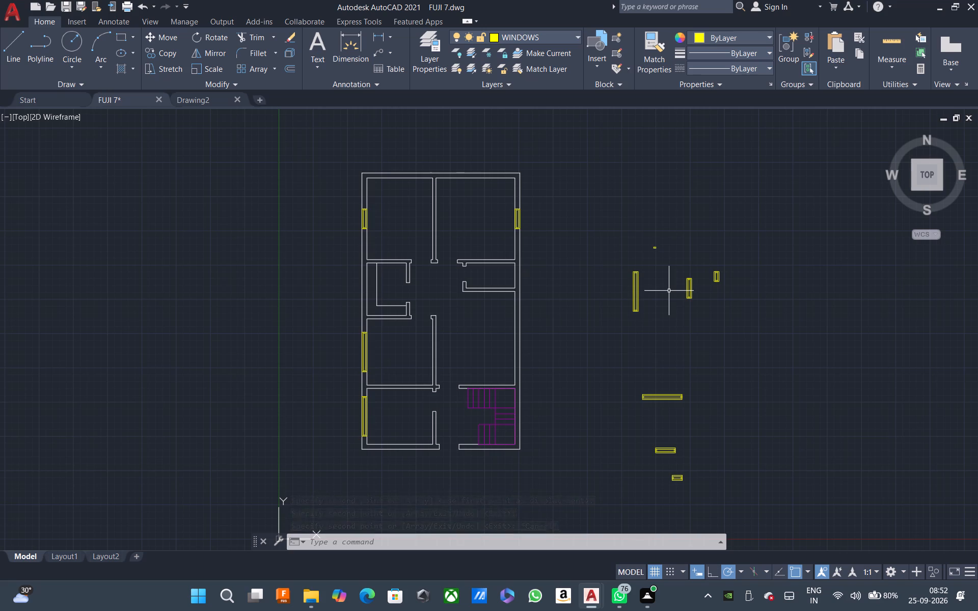
{"action": "left_click", "coordinate": [671, 273]}
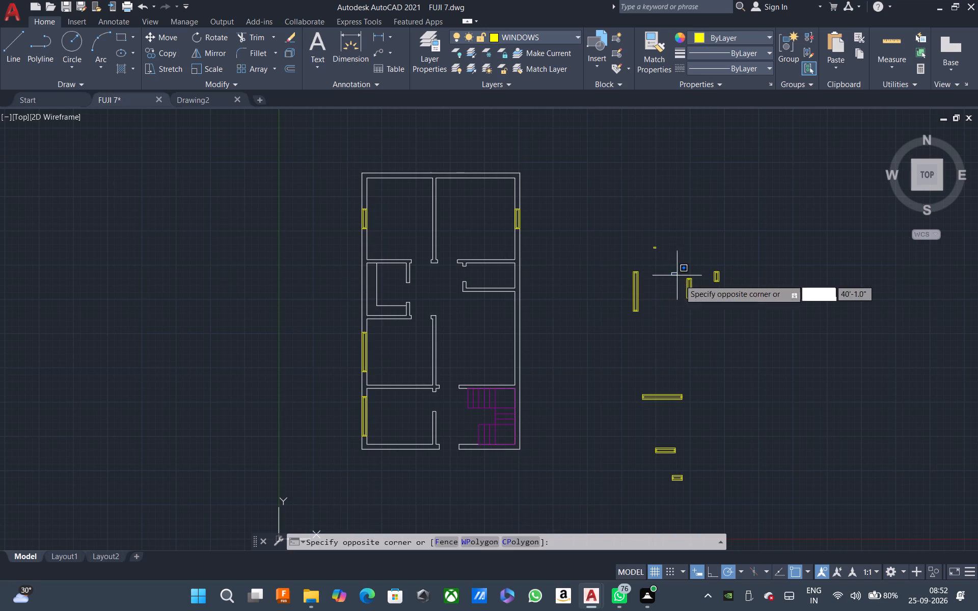
{"action": "left_click", "coordinate": [696, 309]}
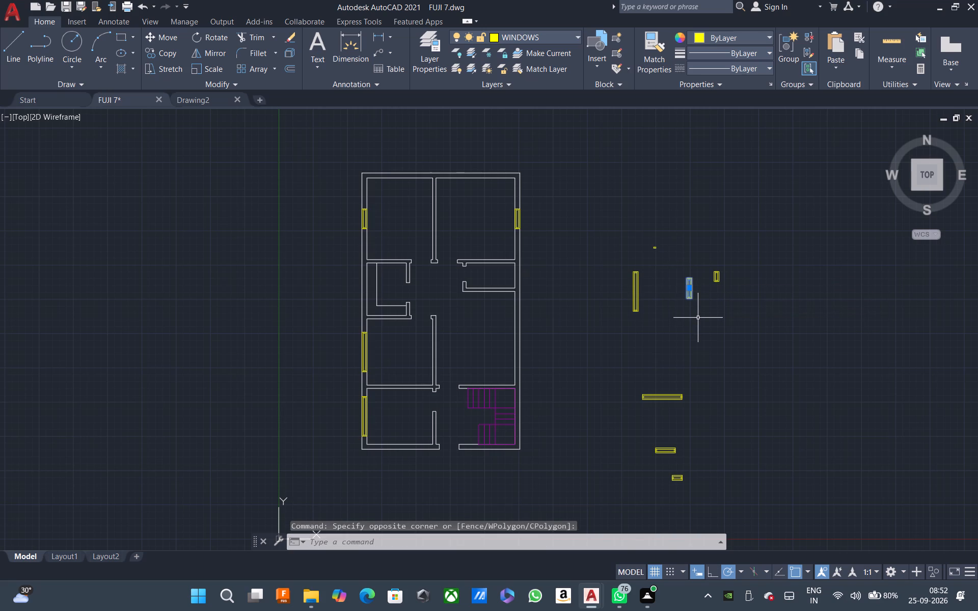
{"action": "key", "text": "space"}
{"action": "scroll", "coordinate": [697, 294], "scroll_direction": "up", "scroll_amount": 3}
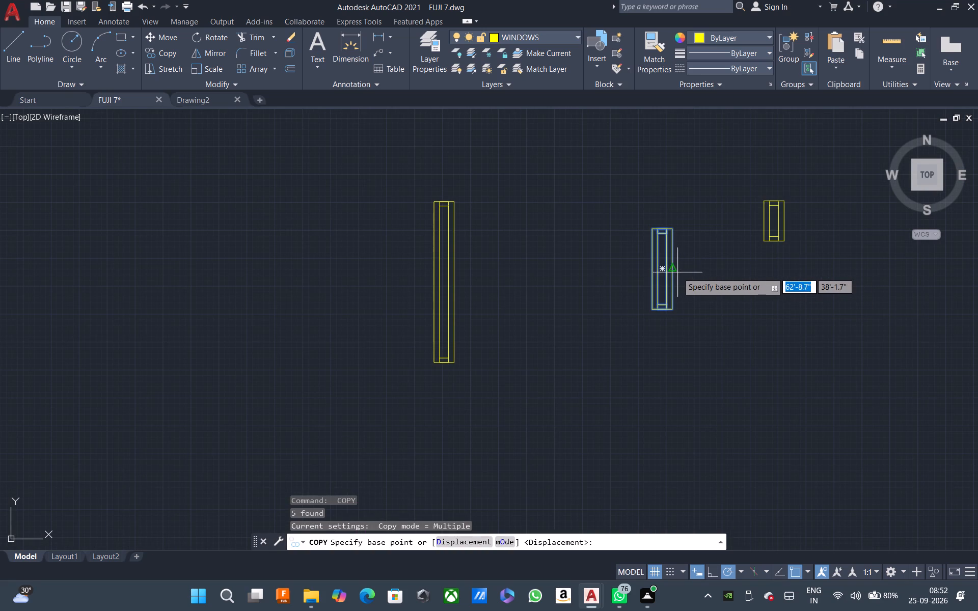
{"action": "left_click", "coordinate": [673, 270]}
{"action": "scroll", "coordinate": [674, 269], "scroll_direction": "down", "scroll_amount": 2}
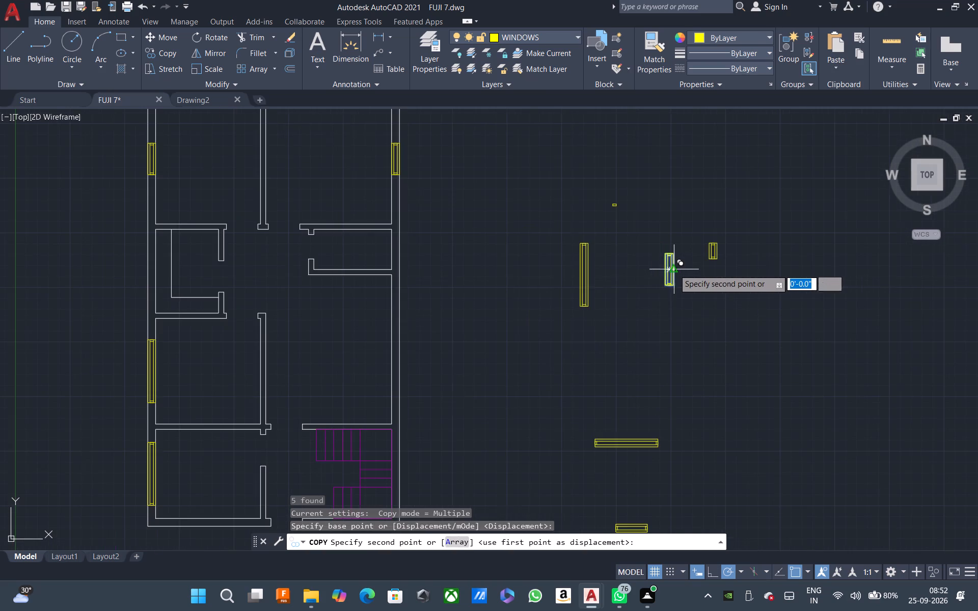
{"action": "scroll", "coordinate": [152, 272], "scroll_direction": "up", "scroll_amount": 3}
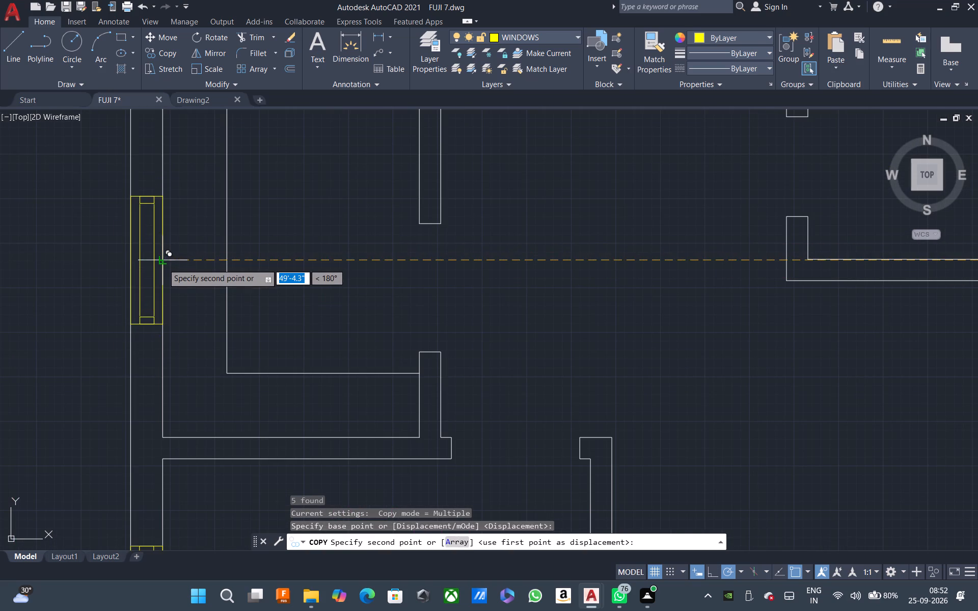
{"action": "scroll", "coordinate": [163, 264], "scroll_direction": "up", "scroll_amount": 3}
{"action": "left_click", "coordinate": [155, 270]}
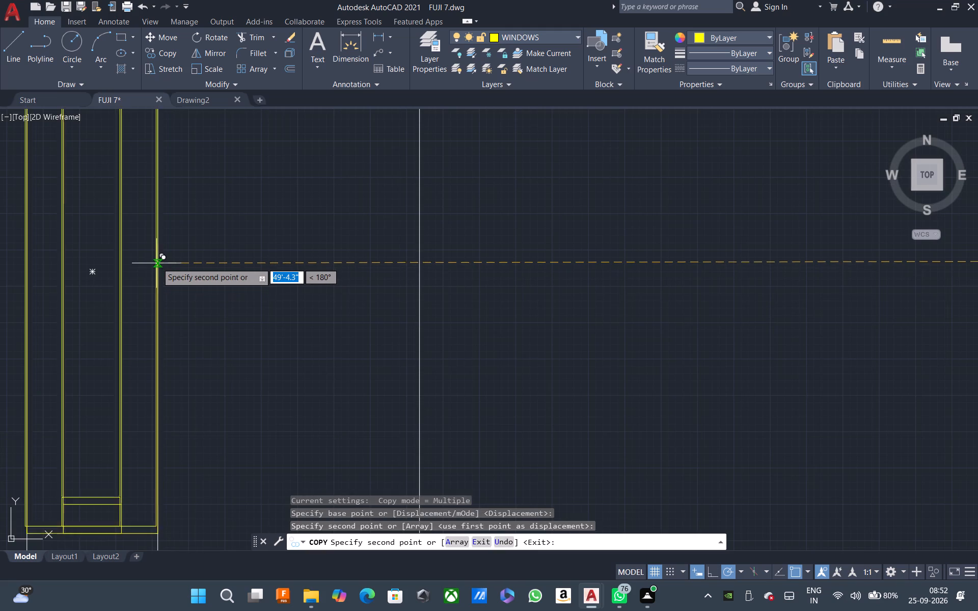
{"action": "scroll", "coordinate": [157, 262], "scroll_direction": "down", "scroll_amount": 6}
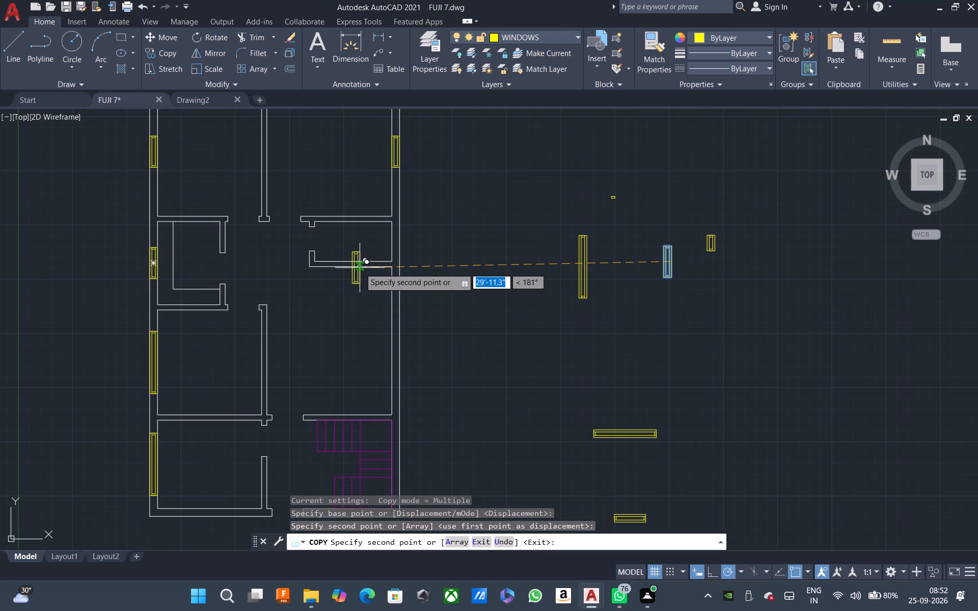
{"action": "key", "text": "Escape"}
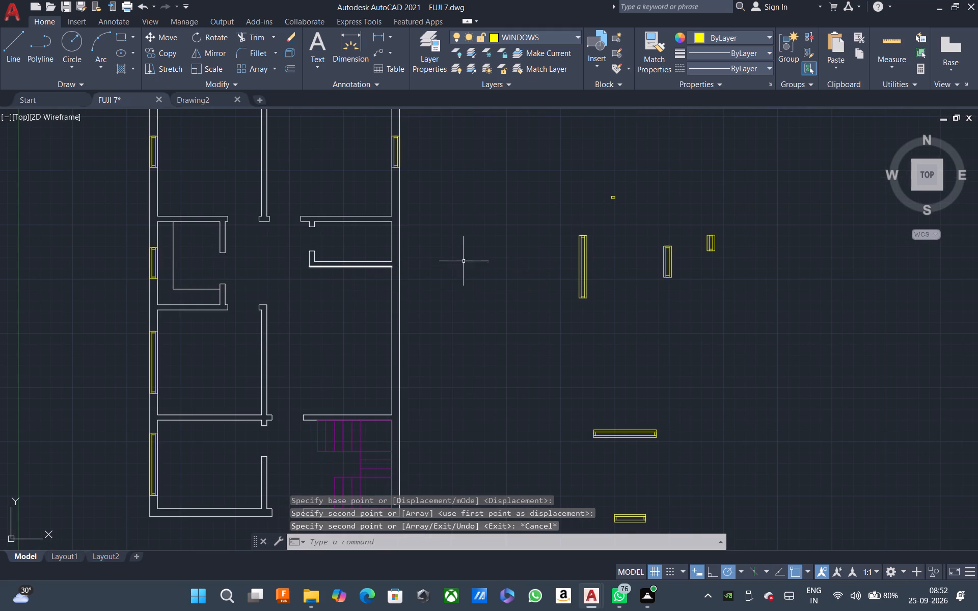
Copy the vertical 3' window by its west long edge's midpoint to the upper and lower parts of the east exterior wall above the staircase.
{"action": "left_click", "coordinate": [643, 229]}
{"action": "left_click", "coordinate": [698, 293]}
{"action": "key", "text": "space"}
{"action": "scroll", "coordinate": [667, 266], "scroll_direction": "up", "scroll_amount": 3}
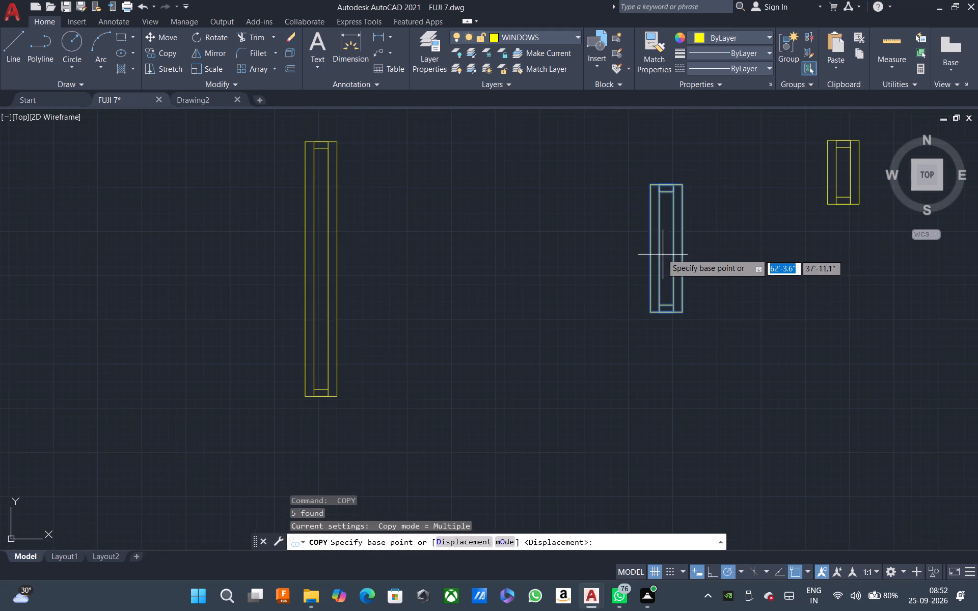
{"action": "left_click", "coordinate": [649, 248]}
{"action": "scroll", "coordinate": [649, 246], "scroll_direction": "down", "scroll_amount": 4}
{"action": "scroll", "coordinate": [484, 270], "scroll_direction": "up", "scroll_amount": 1}
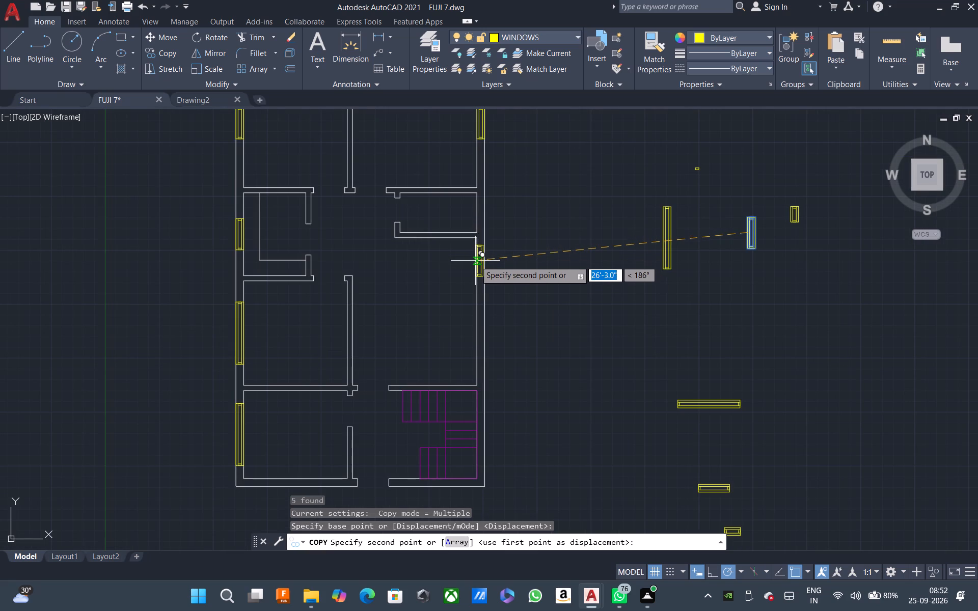
{"action": "scroll", "coordinate": [475, 261], "scroll_direction": "up", "scroll_amount": 3}
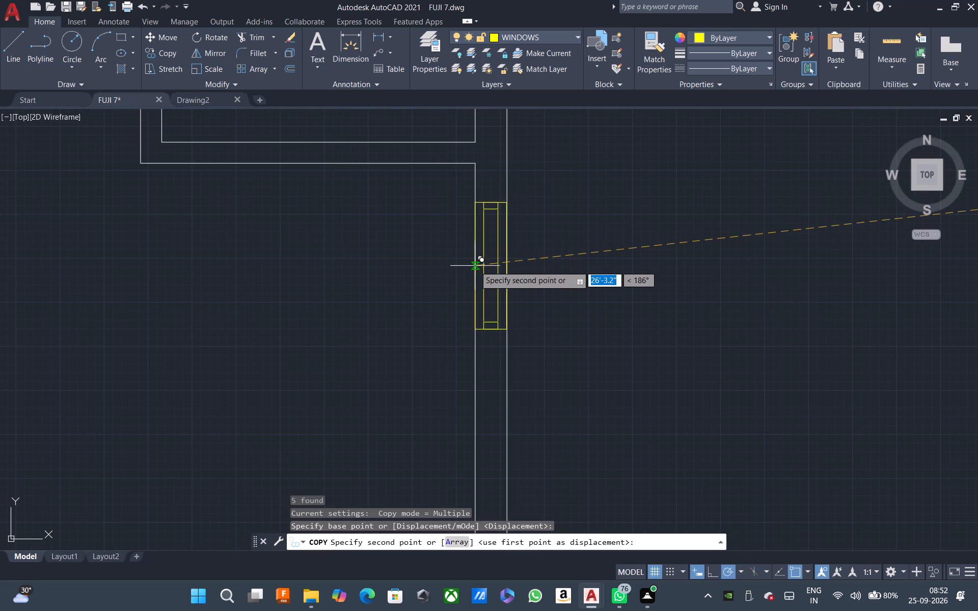
{"action": "left_click", "coordinate": [475, 266]}
{"action": "scroll", "coordinate": [474, 258], "scroll_direction": "down", "scroll_amount": 5}
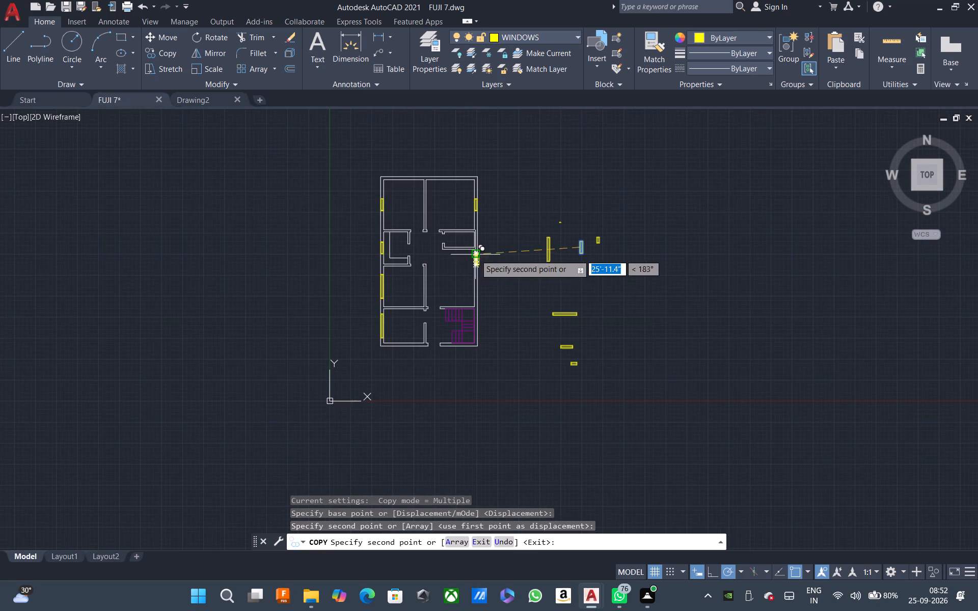
{"action": "scroll", "coordinate": [460, 294], "scroll_direction": "up", "scroll_amount": 4}
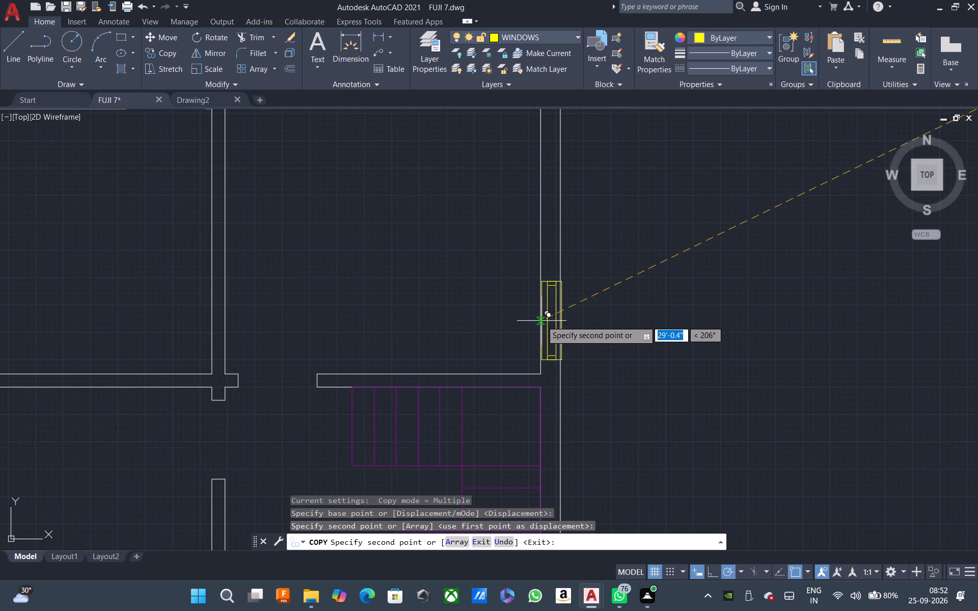
{"action": "left_click", "coordinate": [541, 309]}
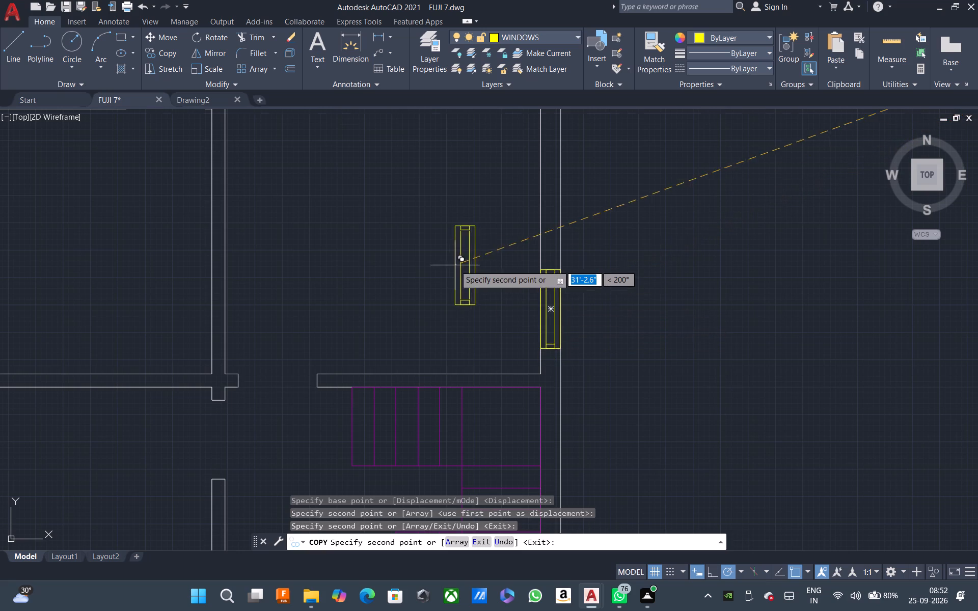
Place another copy of the 3' window in the east exterior wall beside the staircase's lower flight.
{"action": "scroll", "coordinate": [455, 265], "scroll_direction": "down", "scroll_amount": 1}
{"action": "scroll", "coordinate": [494, 218], "scroll_direction": "down", "scroll_amount": 2}
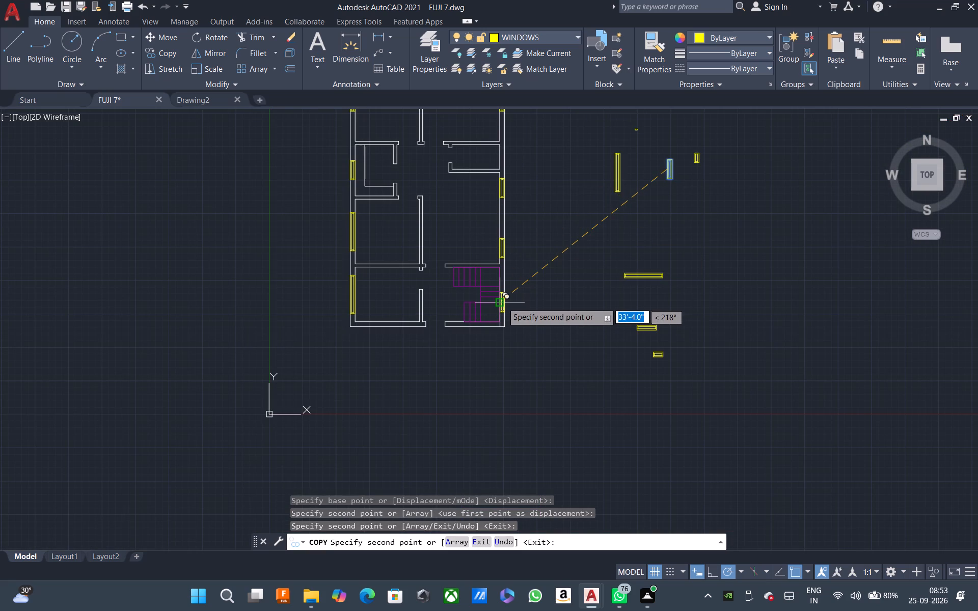
{"action": "scroll", "coordinate": [505, 301], "scroll_direction": "up", "scroll_amount": 3}
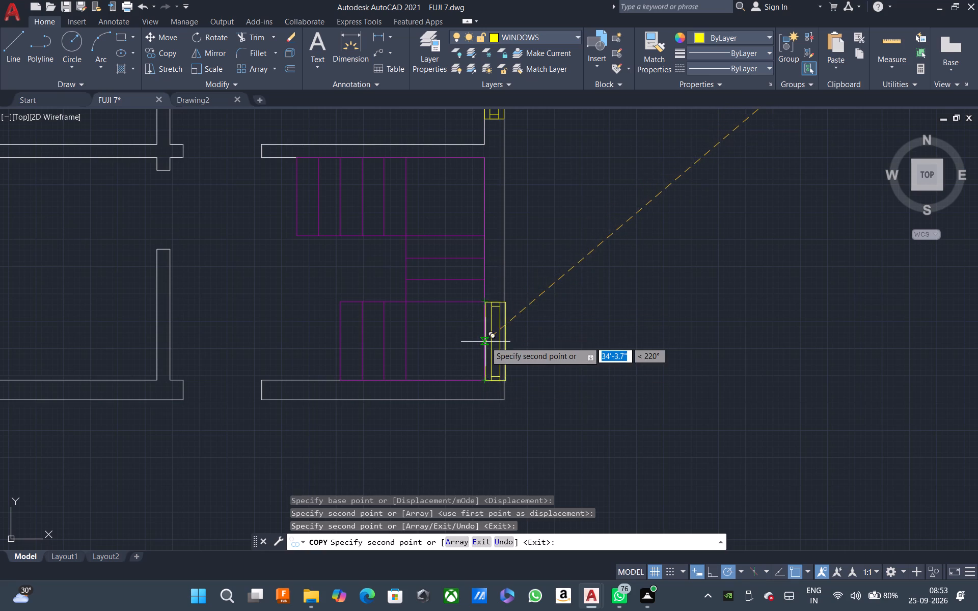
{"action": "scroll", "coordinate": [485, 341], "scroll_direction": "up", "scroll_amount": 3}
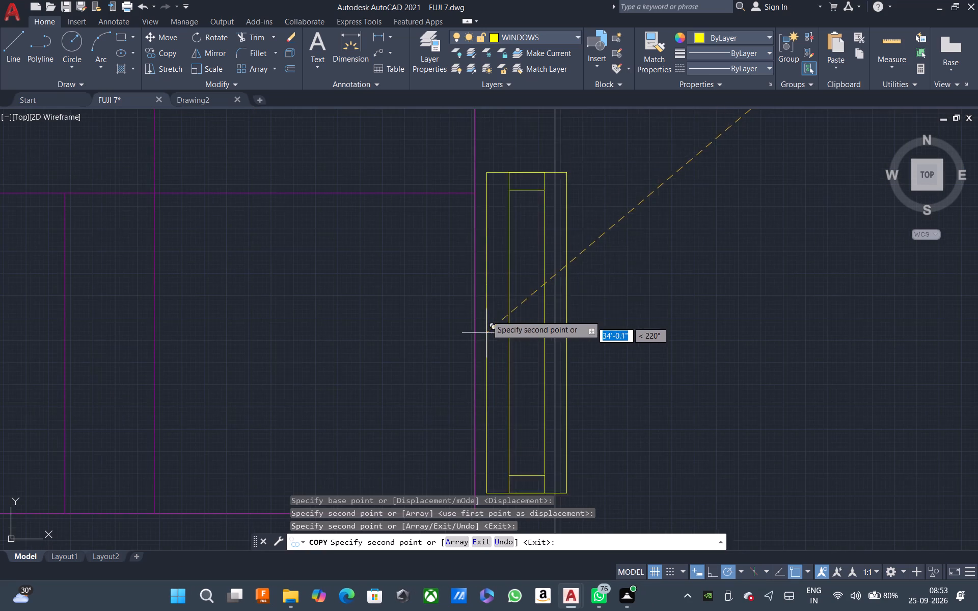
{"action": "scroll", "coordinate": [482, 220], "scroll_direction": "down", "scroll_amount": 1}
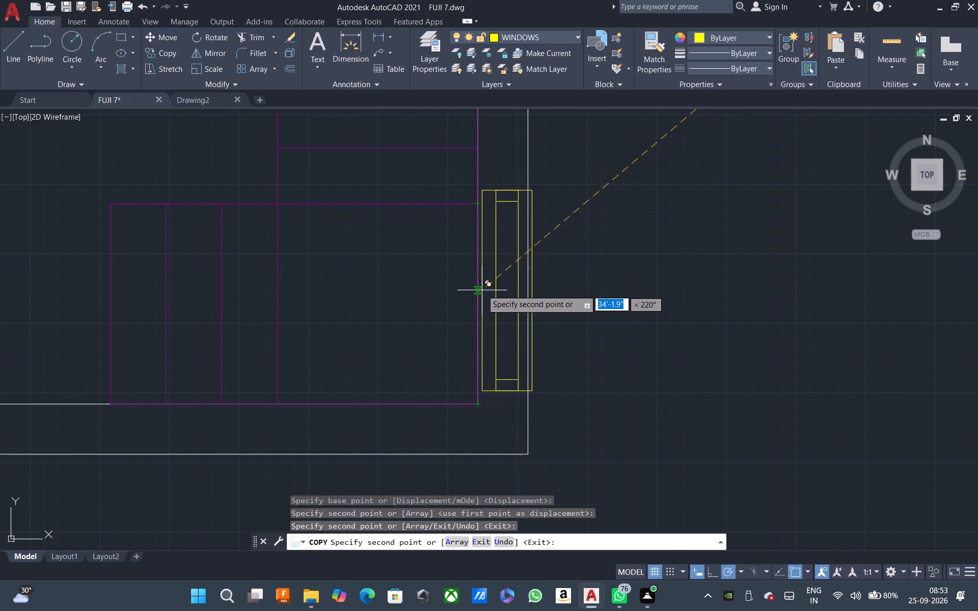
{"action": "left_click", "coordinate": [479, 260]}
{"action": "scroll", "coordinate": [495, 340], "scroll_direction": "down", "scroll_amount": 3}
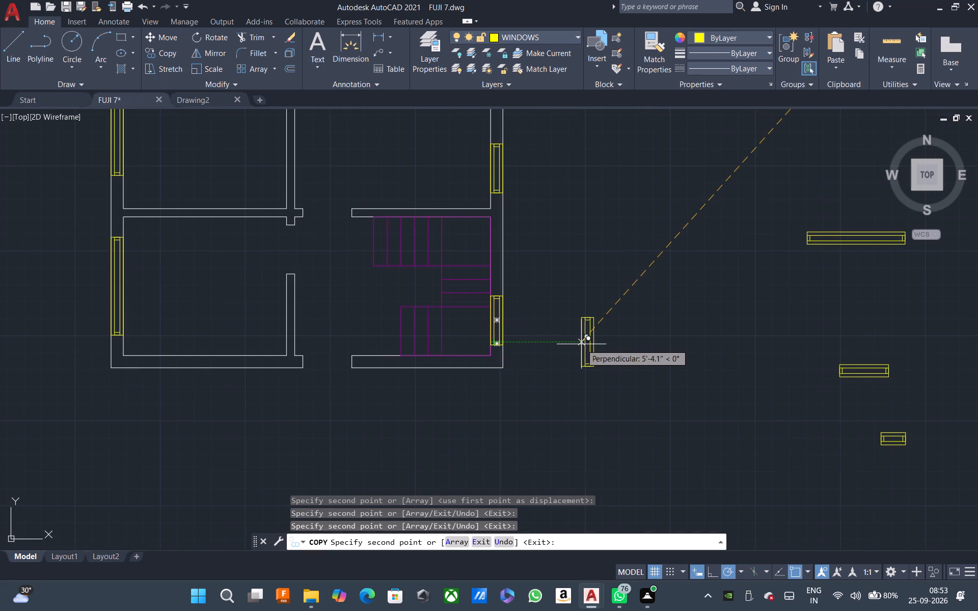
{"action": "key", "text": "Escape"}
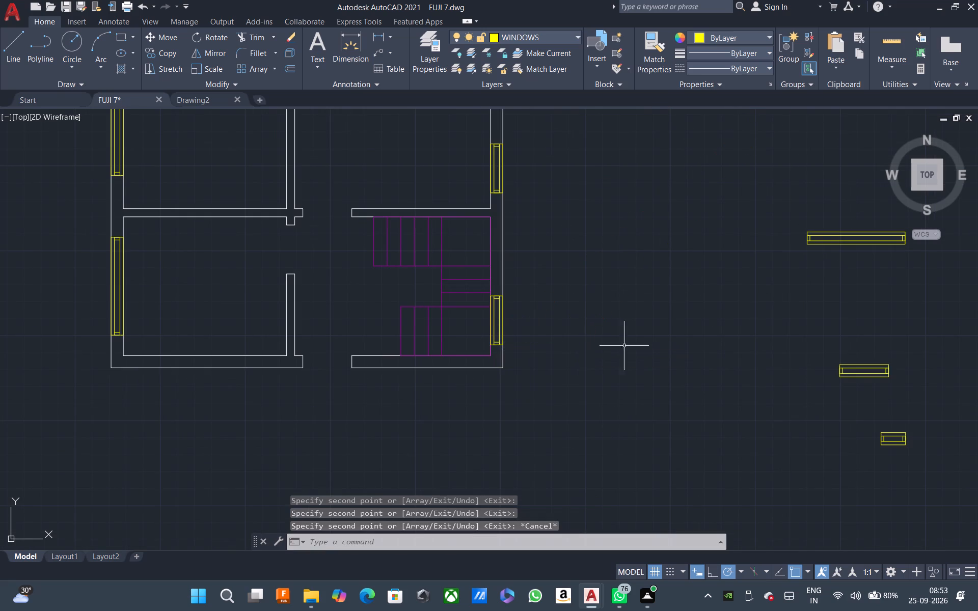
Copy the horizontal 3' window by its upper long edge's midpoint to the middle of the bottom-left room's south exterior wall.
{"action": "scroll", "coordinate": [672, 336], "scroll_direction": "down", "scroll_amount": 2}
{"action": "scroll", "coordinate": [716, 336], "scroll_direction": "up", "scroll_amount": 3}
{"action": "left_click", "coordinate": [720, 337]}
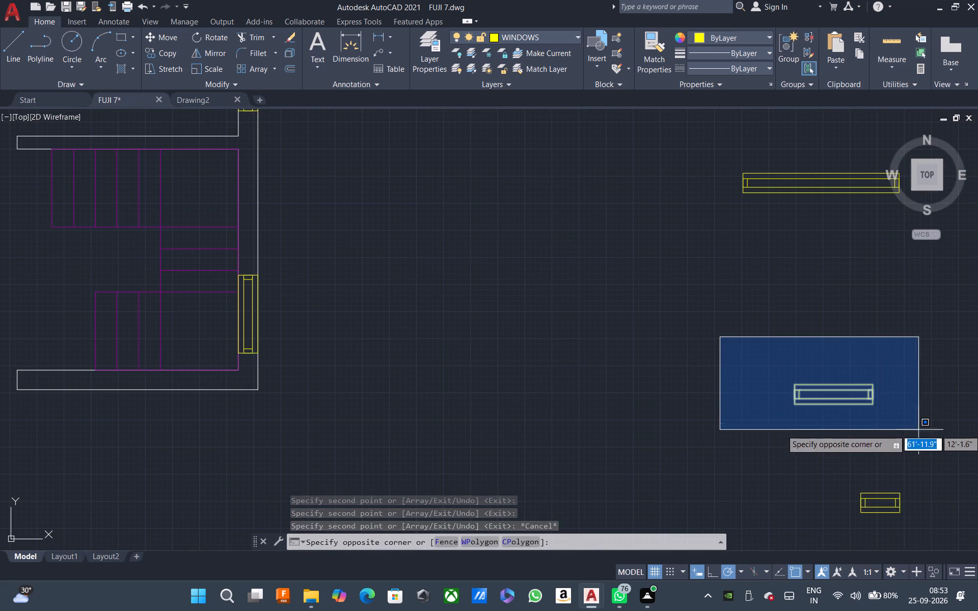
{"action": "left_click", "coordinate": [918, 430]}
{"action": "key", "text": "c"}
{"action": "key", "text": "p"}
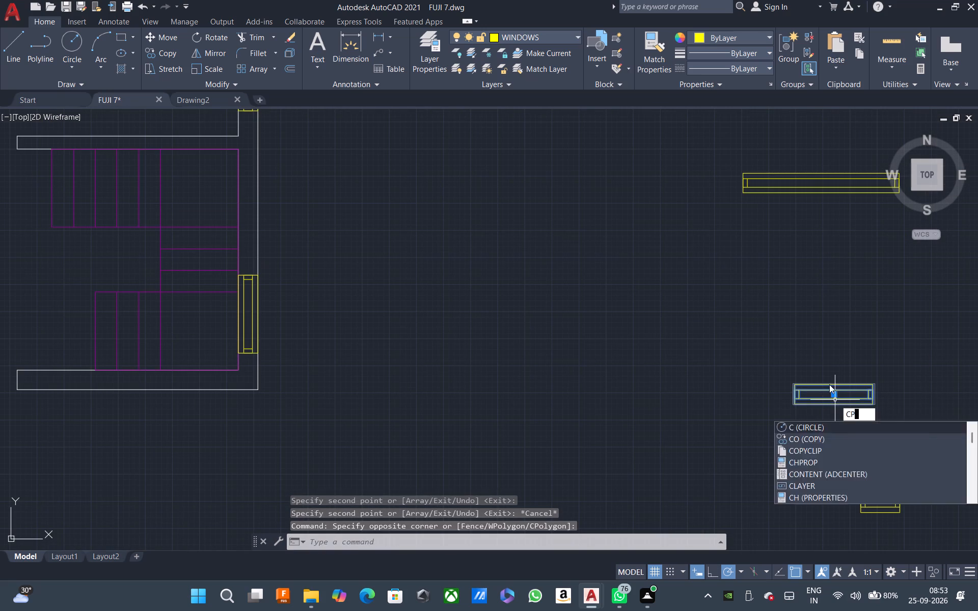
{"action": "key", "text": "space"}
{"action": "left_click", "coordinate": [835, 385]}
{"action": "scroll", "coordinate": [830, 378], "scroll_direction": "down", "scroll_amount": 4}
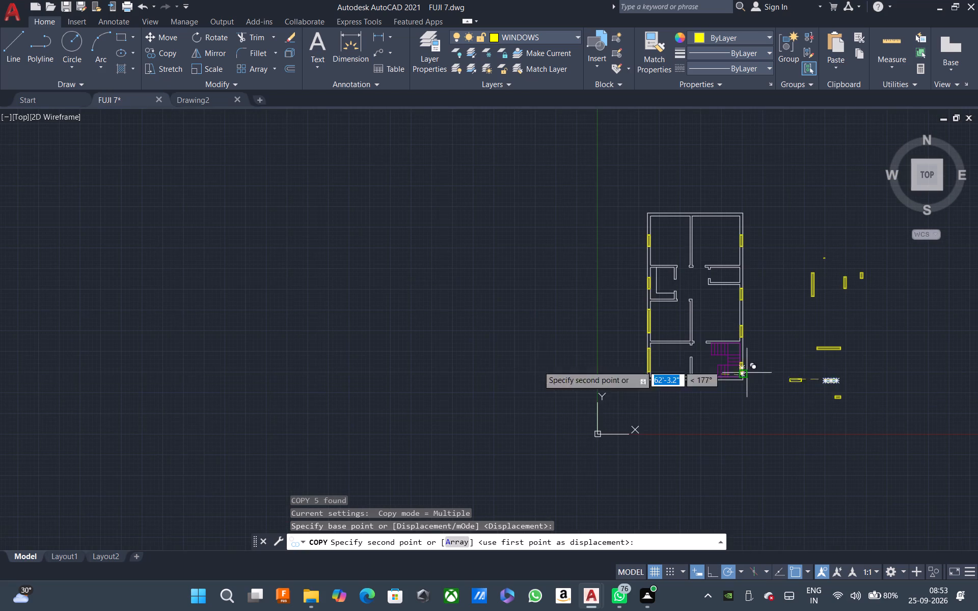
{"action": "scroll", "coordinate": [649, 379], "scroll_direction": "up", "scroll_amount": 3}
{"action": "scroll", "coordinate": [725, 380], "scroll_direction": "up", "scroll_amount": 3}
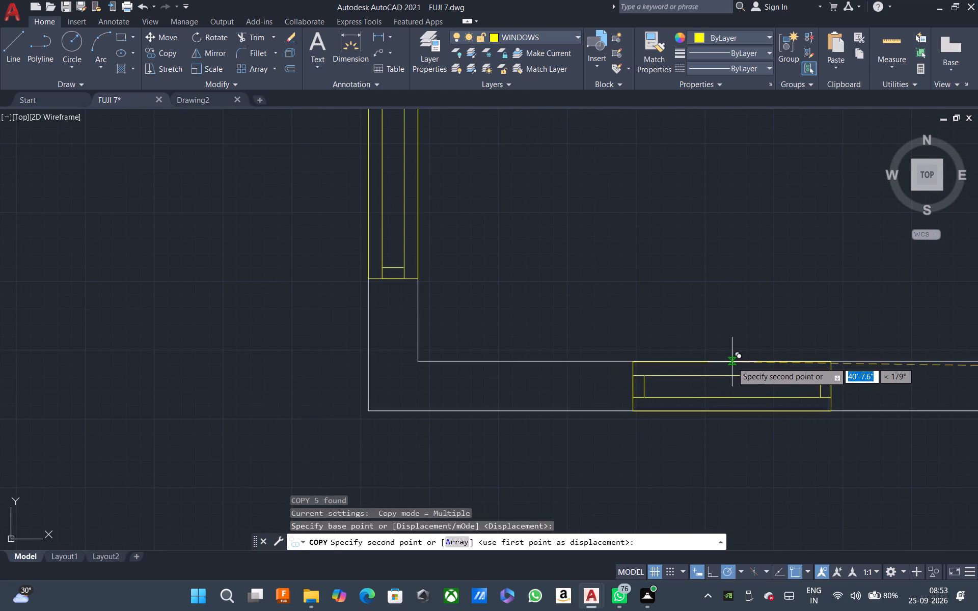
{"action": "scroll", "coordinate": [732, 362], "scroll_direction": "down", "scroll_amount": 1}
{"action": "middle_click_drag", "start_coordinate": [736, 362], "coordinate": [626, 363]}
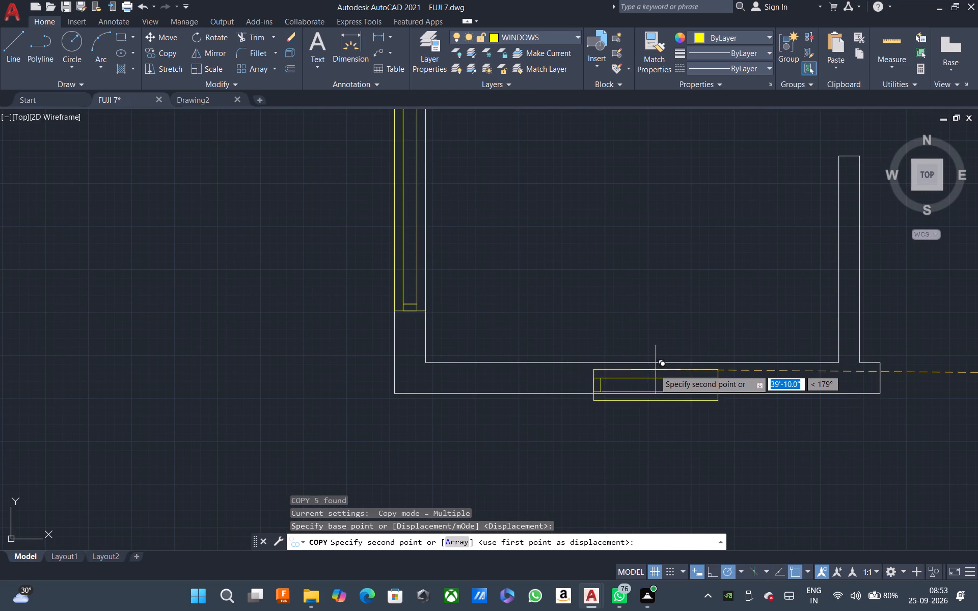
{"action": "left_click", "coordinate": [635, 359]}
{"action": "scroll", "coordinate": [515, 396], "scroll_direction": "down", "scroll_amount": 3}
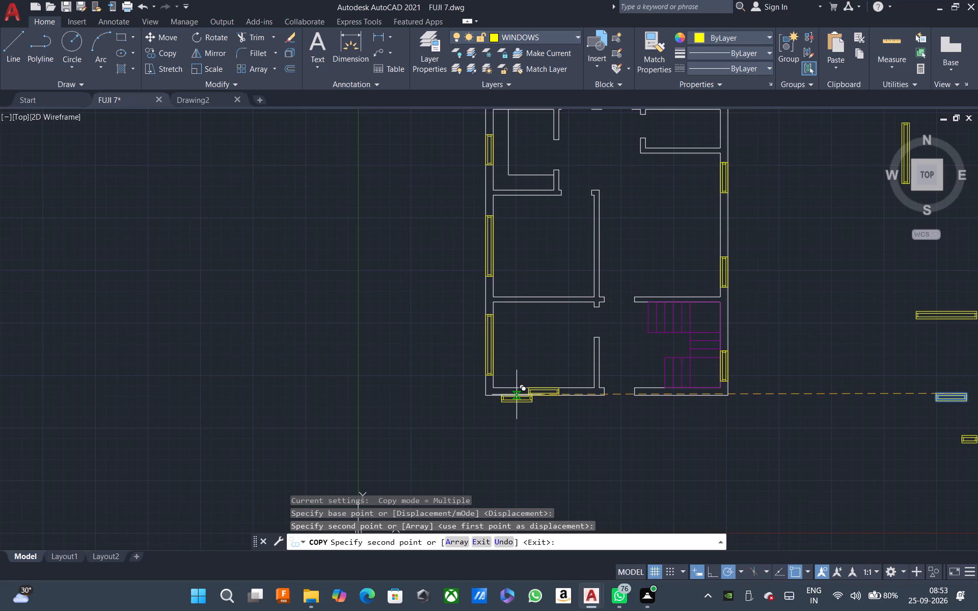
{"action": "key", "text": "Escape"}
Copy the vertical 1.5' window by its west long edge's midpoint to the middle of the small east room's exterior wall.
{"action": "scroll", "coordinate": [808, 378], "scroll_direction": "down", "scroll_amount": 1}
{"action": "middle_click_drag", "start_coordinate": [808, 378], "coordinate": [529, 441]}
{"action": "scroll", "coordinate": [529, 441], "scroll_direction": "down", "scroll_amount": 1}
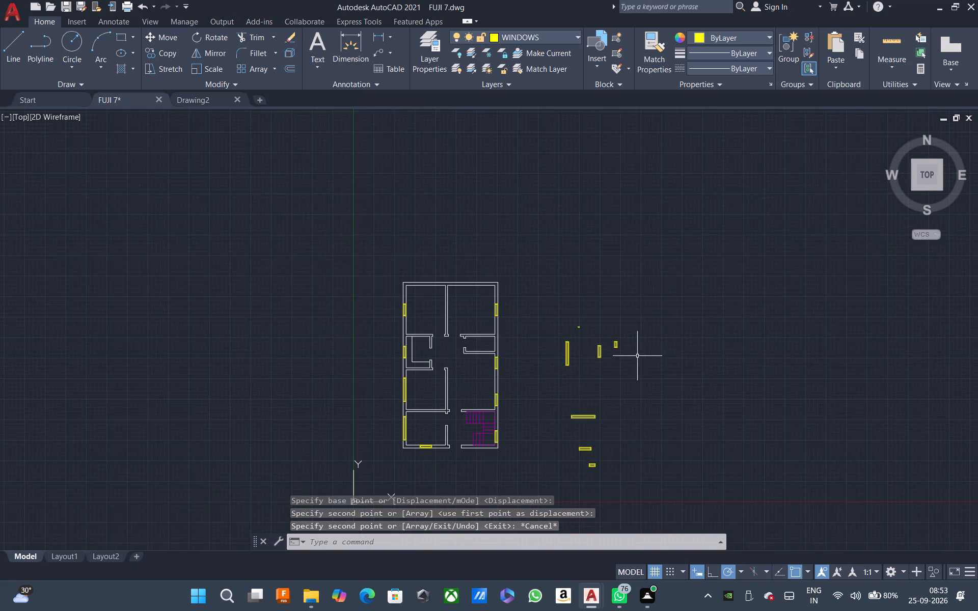
{"action": "scroll", "coordinate": [635, 352], "scroll_direction": "up", "scroll_amount": 3}
{"action": "left_click", "coordinate": [530, 296]}
{"action": "left_click", "coordinate": [555, 334]}
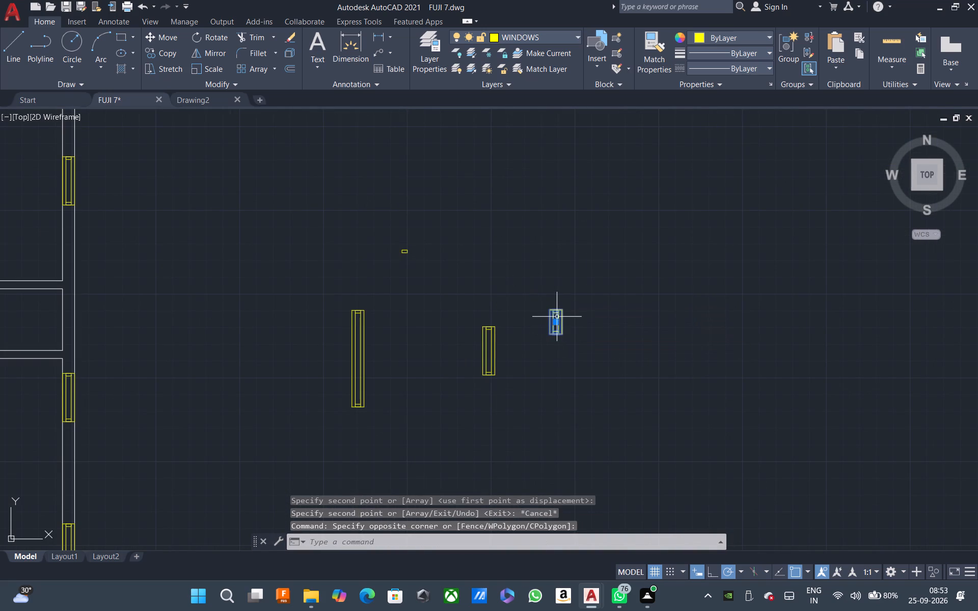
{"action": "key", "text": "space"}
{"action": "scroll", "coordinate": [556, 318], "scroll_direction": "up", "scroll_amount": 3}
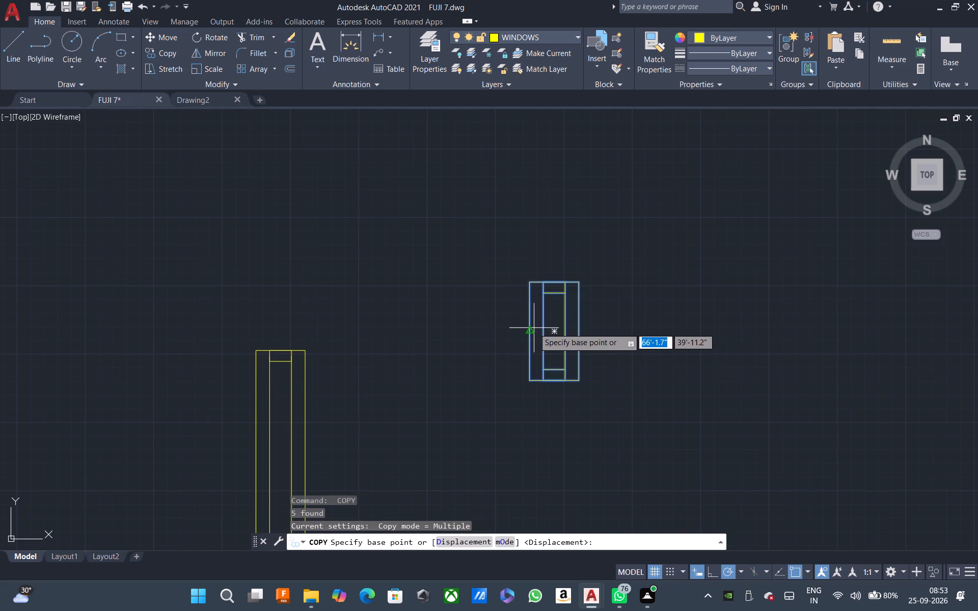
{"action": "left_click", "coordinate": [531, 332]}
{"action": "scroll", "coordinate": [532, 331], "scroll_direction": "down", "scroll_amount": 4}
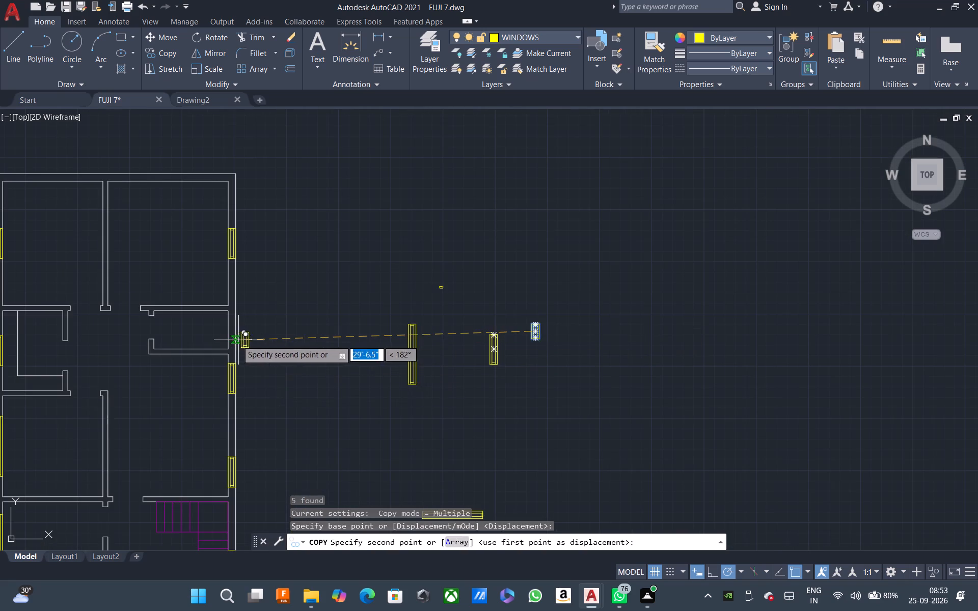
{"action": "scroll", "coordinate": [232, 340], "scroll_direction": "up", "scroll_amount": 3}
{"action": "left_click", "coordinate": [215, 298]}
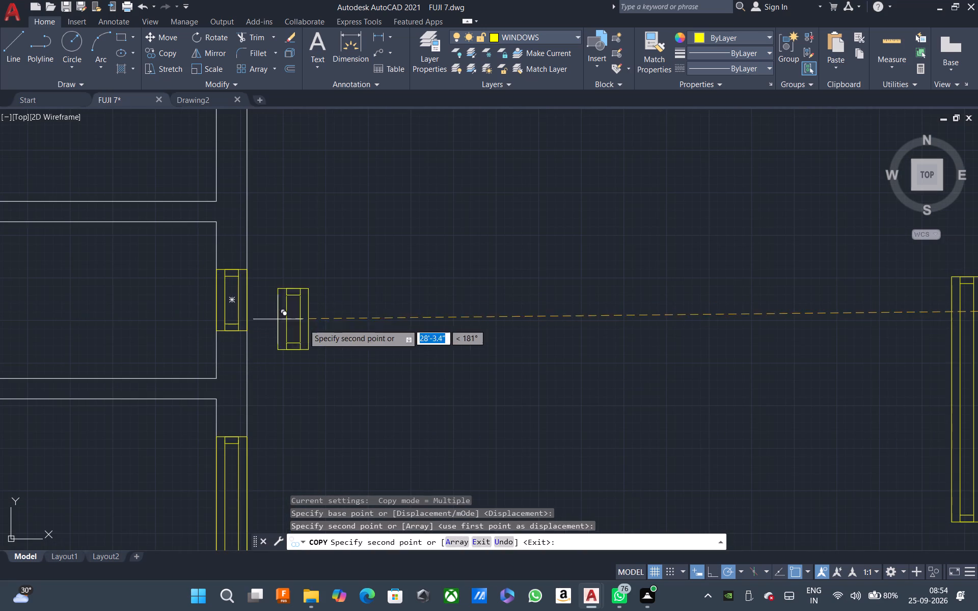
{"action": "key", "text": "Escape"}
{"action": "scroll", "coordinate": [323, 325], "scroll_direction": "down", "scroll_amount": 1}
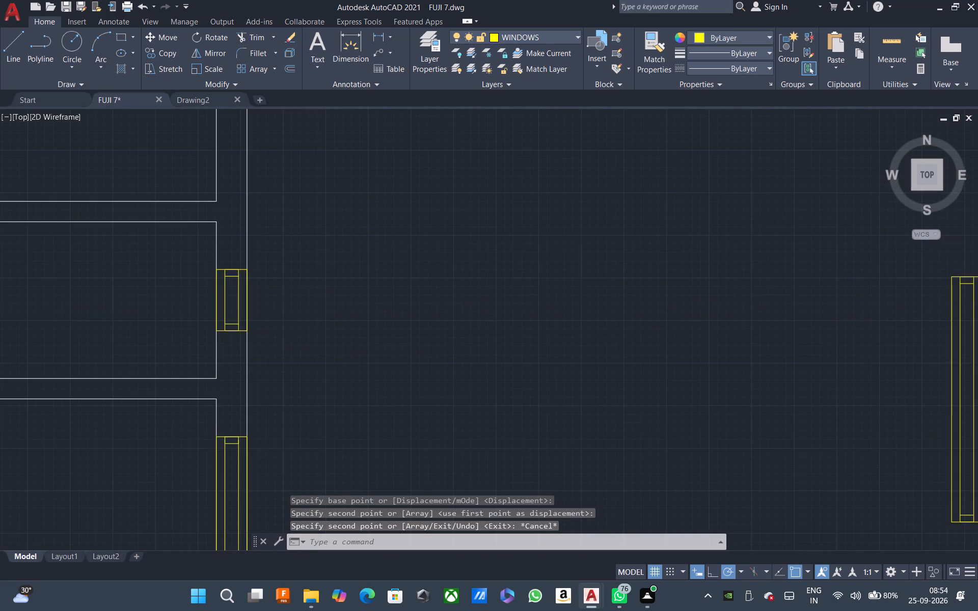
{"action": "scroll", "coordinate": [374, 334], "scroll_direction": "down", "scroll_amount": 3}
{"action": "middle_click_drag", "start_coordinate": [398, 393], "coordinate": [458, 341]}
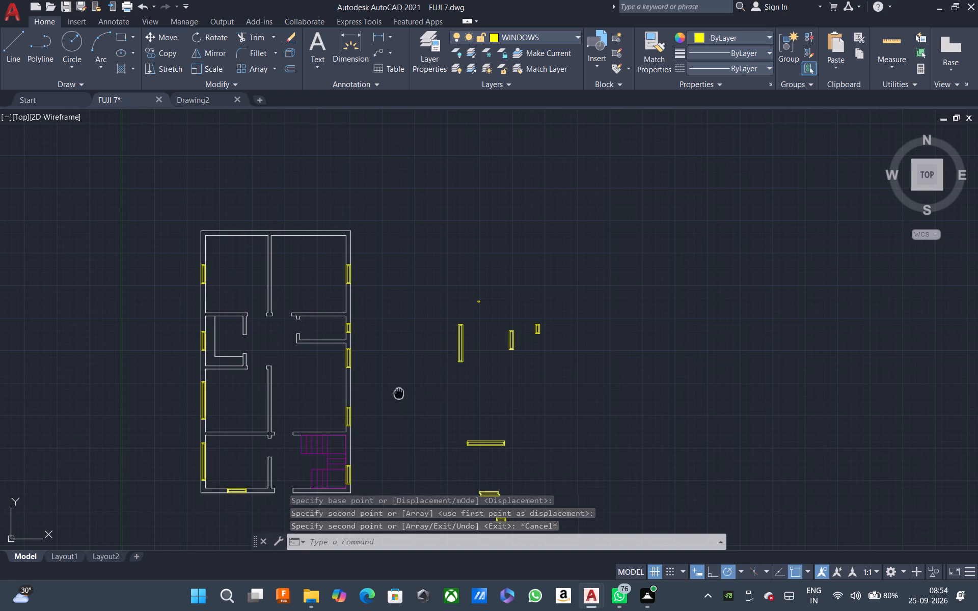
{"action": "middle_click_drag", "start_coordinate": [458, 341], "coordinate": [490, 319]}
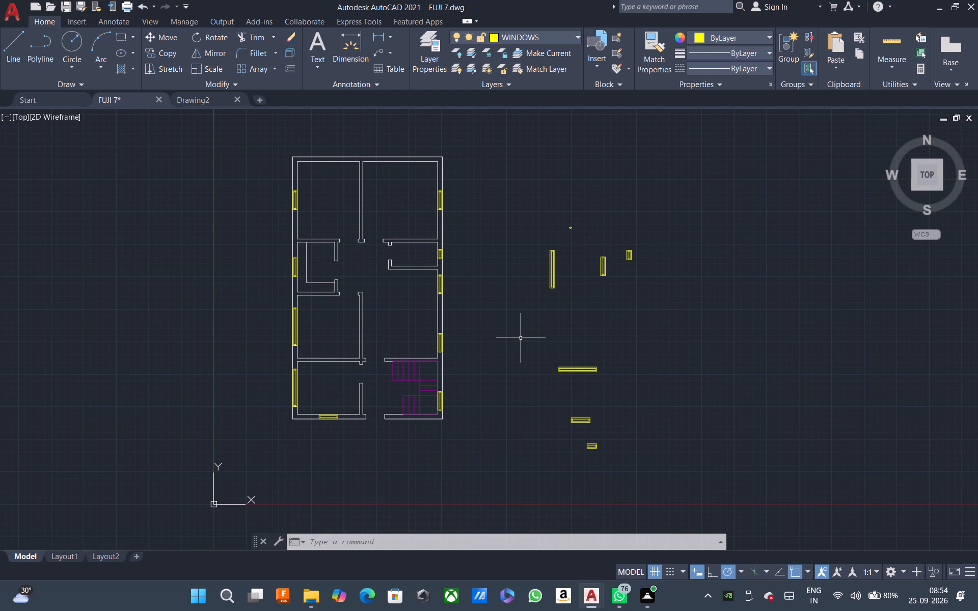
Insert the Door - Imperial block from the architectural tool palette in the empty space northeast of the floor plan.
{"action": "key", "text": "t"}
{"action": "key", "text": "p"}
{"action": "key", "text": "space"}
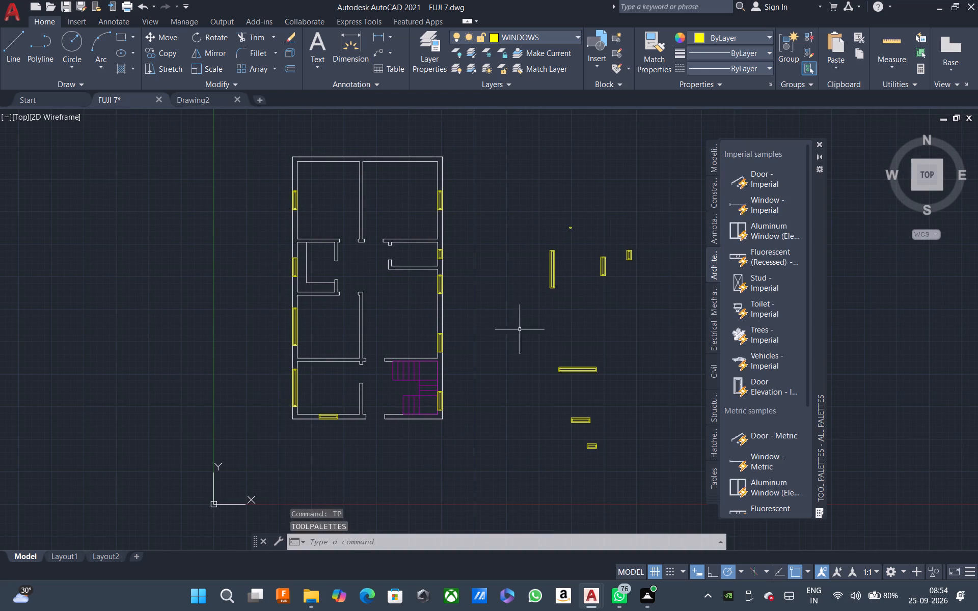
{"action": "left_click", "coordinate": [772, 182]}
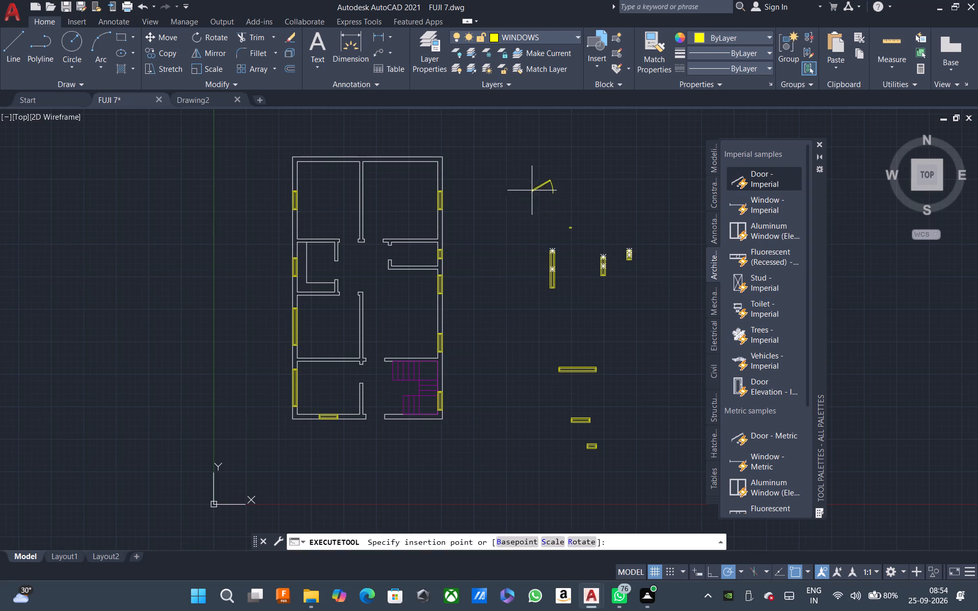
{"action": "left_click", "coordinate": [520, 181]}
{"action": "key", "text": "Escape"}
Assign the inserted door block to the DOORS layer.
{"action": "left_click", "coordinate": [545, 186]}
{"action": "left_click", "coordinate": [523, 166]}
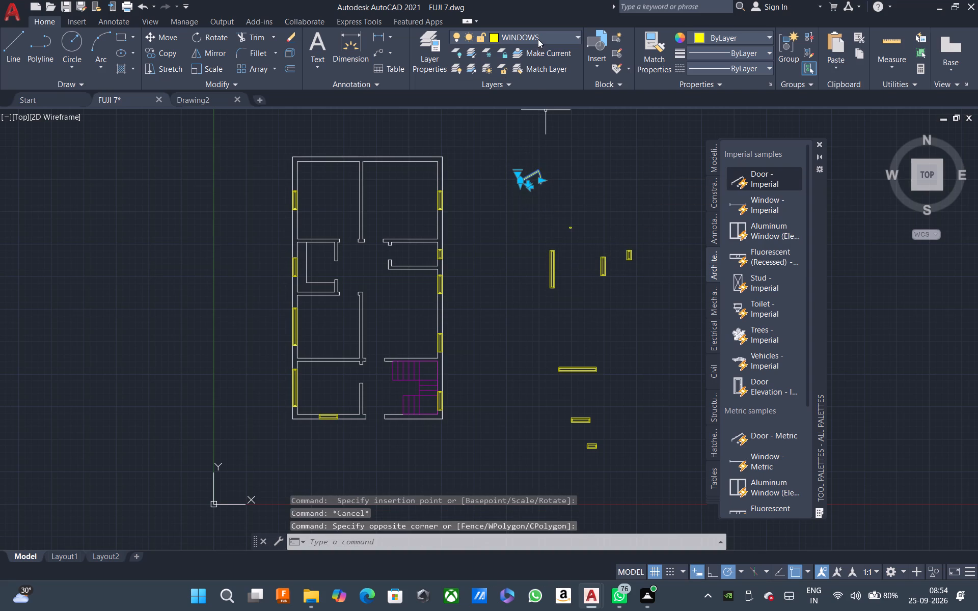
{"action": "left_click", "coordinate": [538, 39]}
{"action": "left_click", "coordinate": [549, 70]}
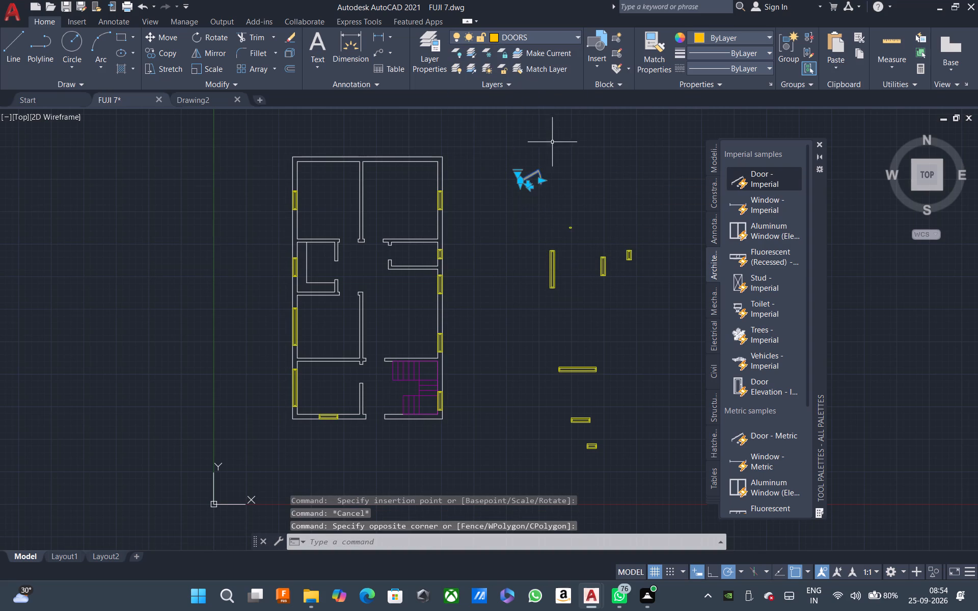
{"action": "key", "text": "Escape"}
Copy the door by its lower hinge-side end to the west jambs of the south entrance and the opening north of the staircase.
{"action": "scroll", "coordinate": [538, 176], "scroll_direction": "up", "scroll_amount": 2}
{"action": "left_click", "coordinate": [530, 191]}
{"action": "left_click", "coordinate": [478, 166]}
{"action": "key", "text": "c"}
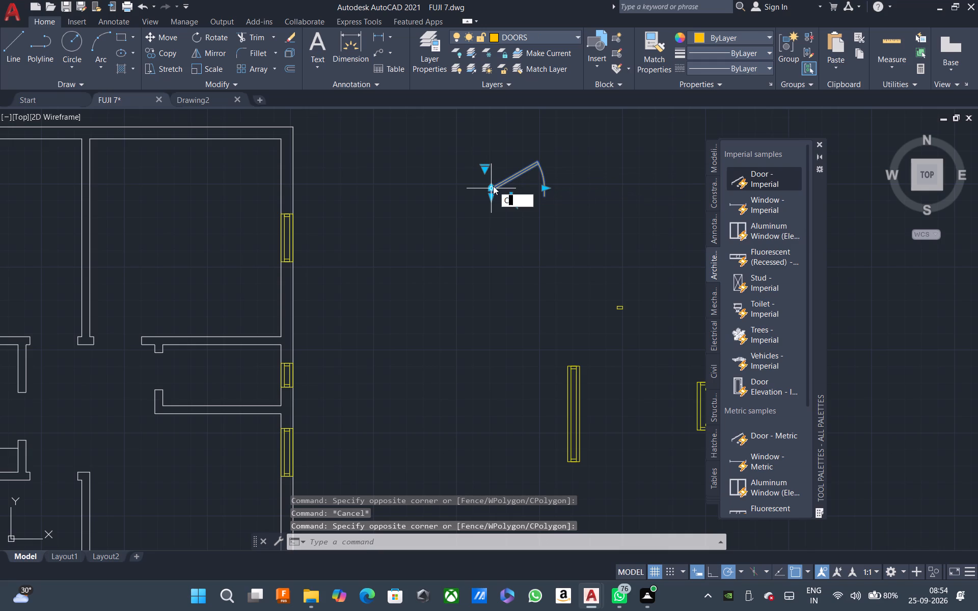
{"action": "type", "text": "P"}
{"action": "key", "text": "space"}
{"action": "left_click", "coordinate": [488, 196]}
{"action": "scroll", "coordinate": [488, 194], "scroll_direction": "down", "scroll_amount": 2}
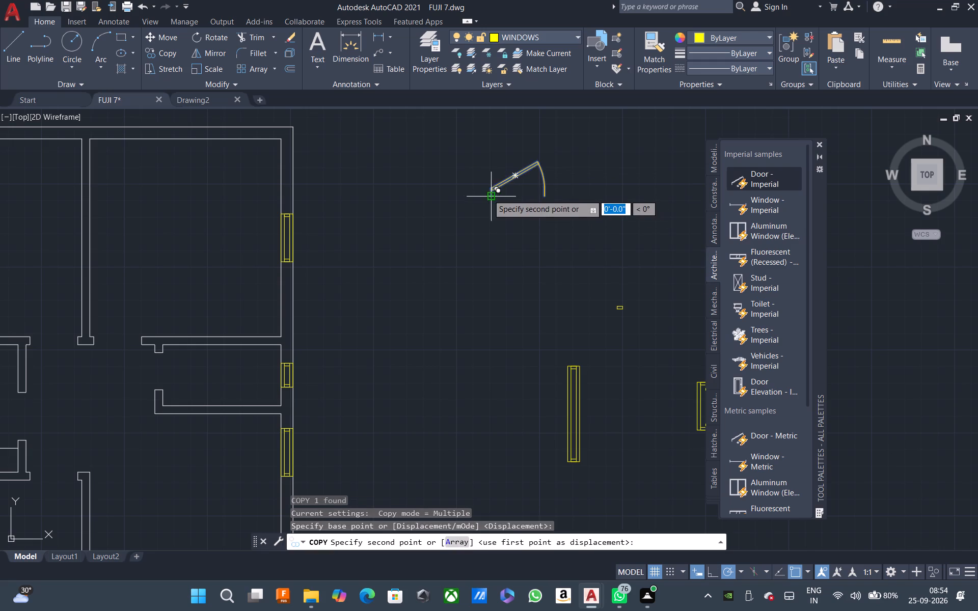
{"action": "scroll", "coordinate": [488, 194], "scroll_direction": "down", "scroll_amount": 2}
{"action": "scroll", "coordinate": [398, 348], "scroll_direction": "up", "scroll_amount": 3}
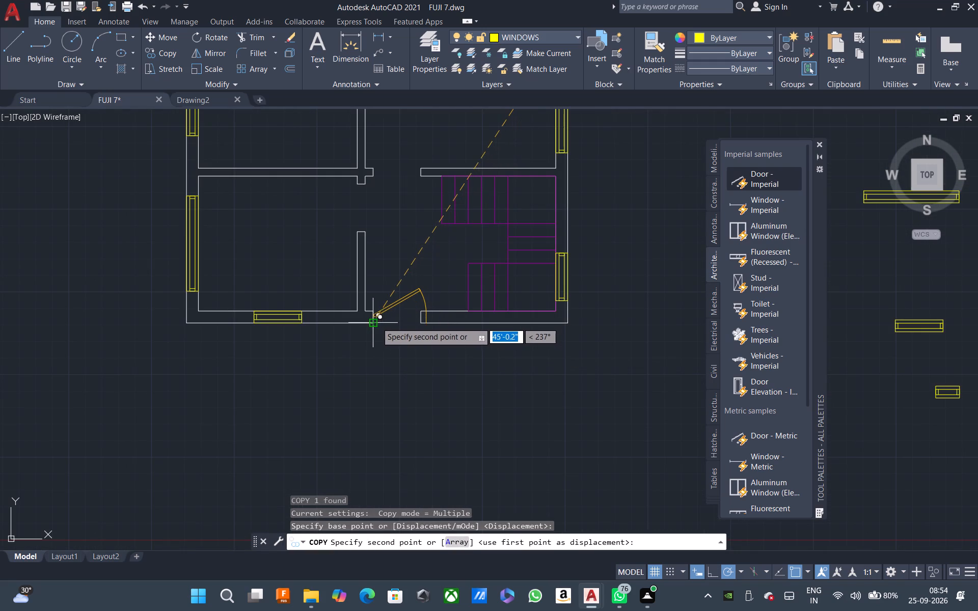
{"action": "left_click", "coordinate": [374, 318]}
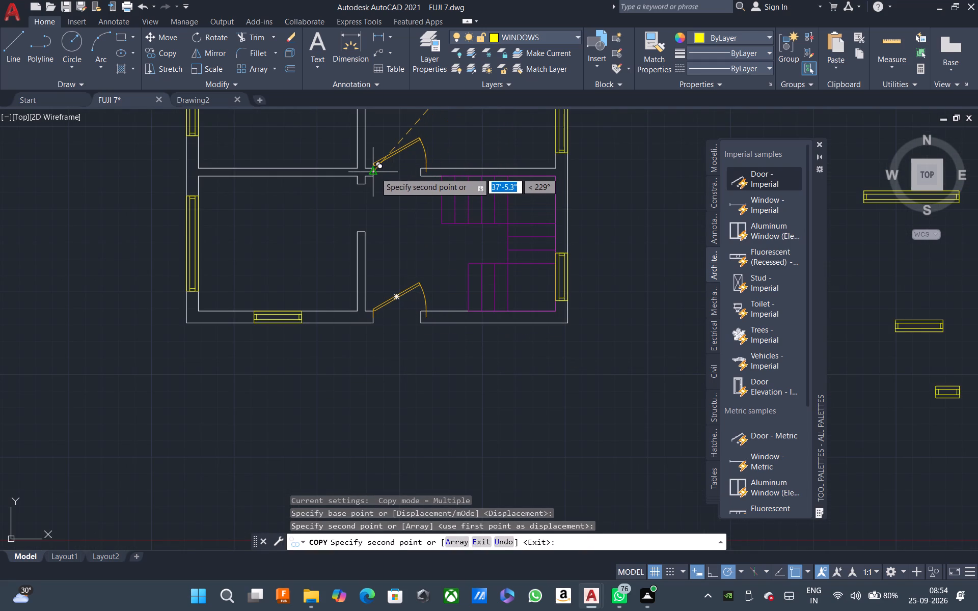
{"action": "left_click", "coordinate": [375, 173]}
Place further door copies at the west jambs of both top-room openings and of the middle-left room's opening.
{"action": "middle_click_drag", "start_coordinate": [391, 314], "coordinate": [349, 597]}
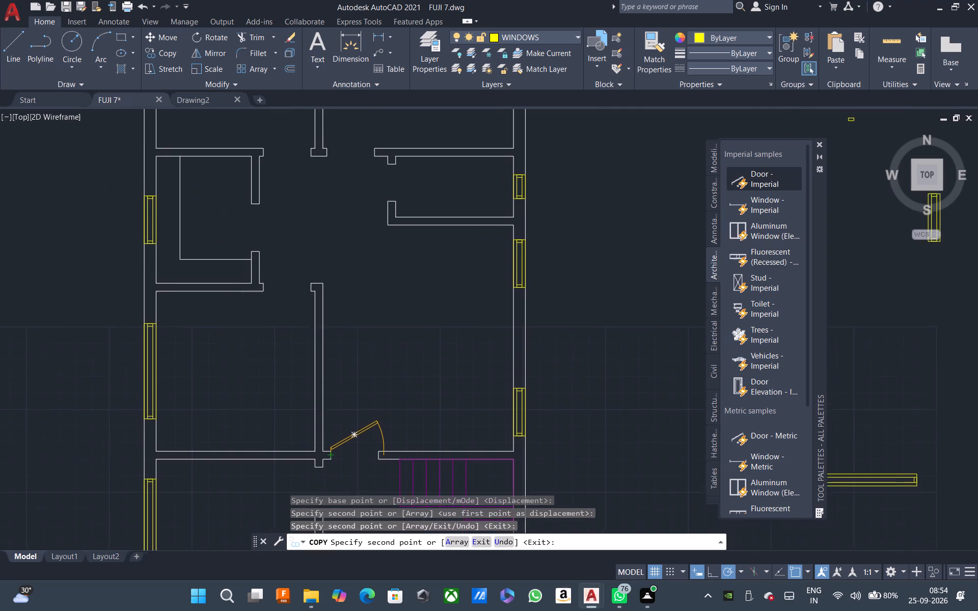
{"action": "middle_click_drag", "start_coordinate": [349, 597], "coordinate": [356, 603]}
{"action": "middle_click_drag", "start_coordinate": [333, 154], "coordinate": [317, 271]}
{"action": "scroll", "coordinate": [317, 272], "scroll_direction": "up", "scroll_amount": 3}
{"action": "left_click", "coordinate": [316, 285]}
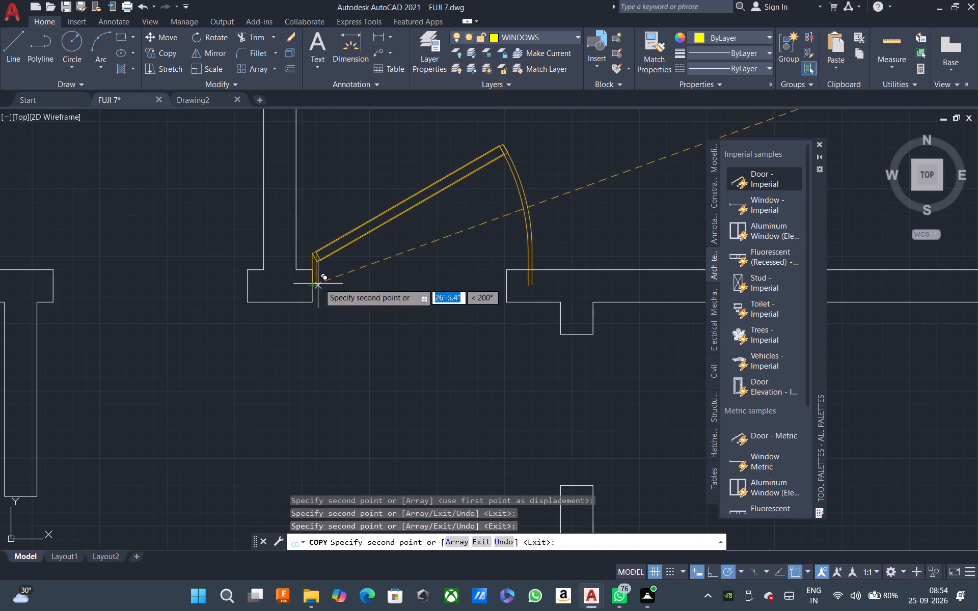
{"action": "scroll", "coordinate": [322, 282], "scroll_direction": "down", "scroll_amount": 3}
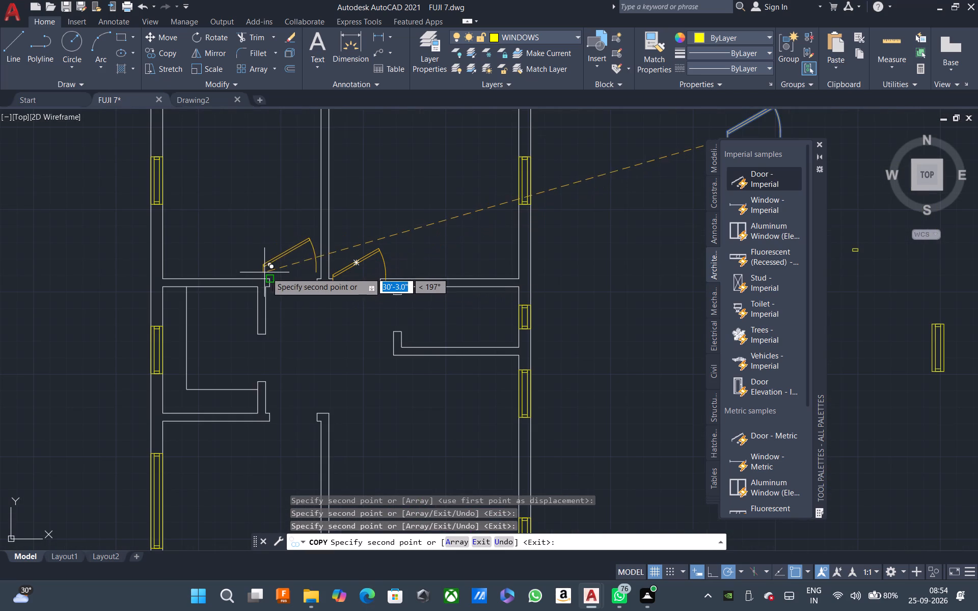
{"action": "scroll", "coordinate": [273, 280], "scroll_direction": "up", "scroll_amount": 3}
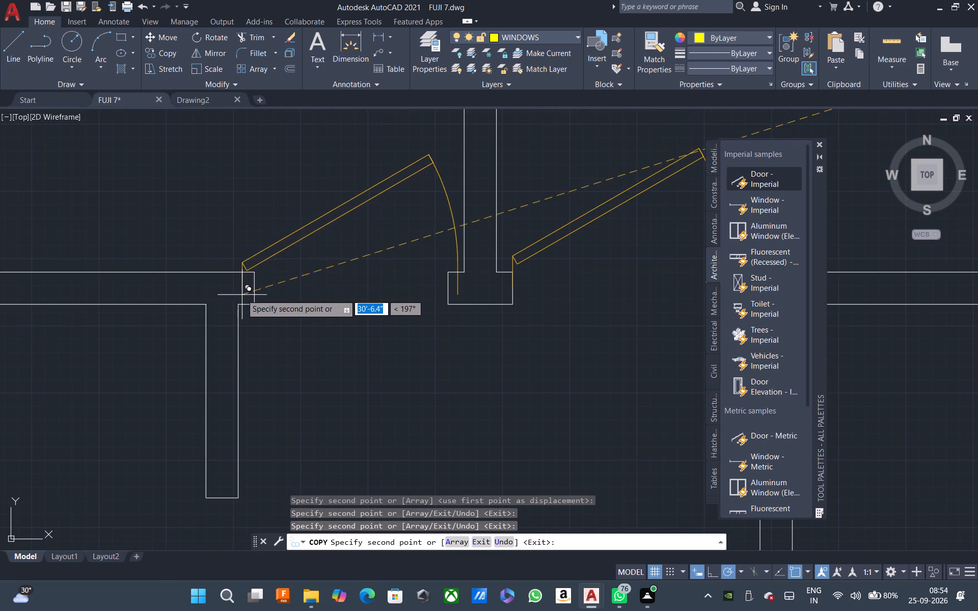
{"action": "left_click", "coordinate": [254, 286]}
{"action": "scroll", "coordinate": [260, 266], "scroll_direction": "down", "scroll_amount": 5}
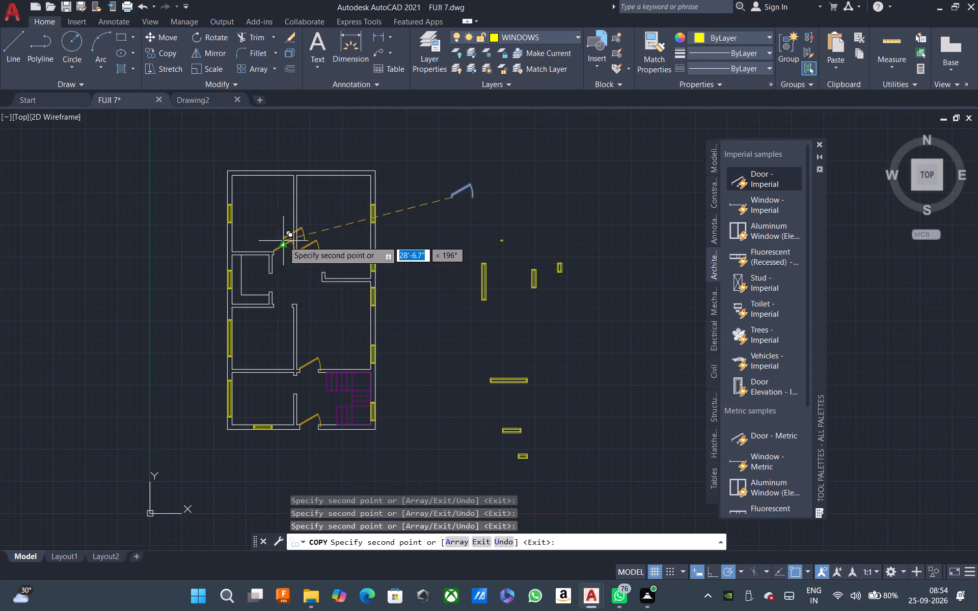
{"action": "scroll", "coordinate": [274, 314], "scroll_direction": "up", "scroll_amount": 2}
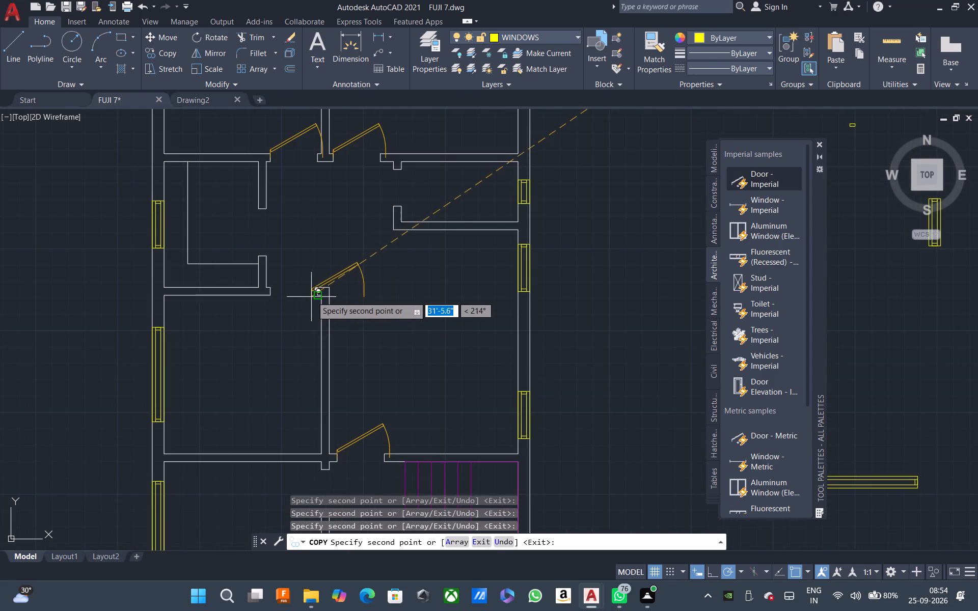
{"action": "scroll", "coordinate": [312, 296], "scroll_direction": "up", "scroll_amount": 2}
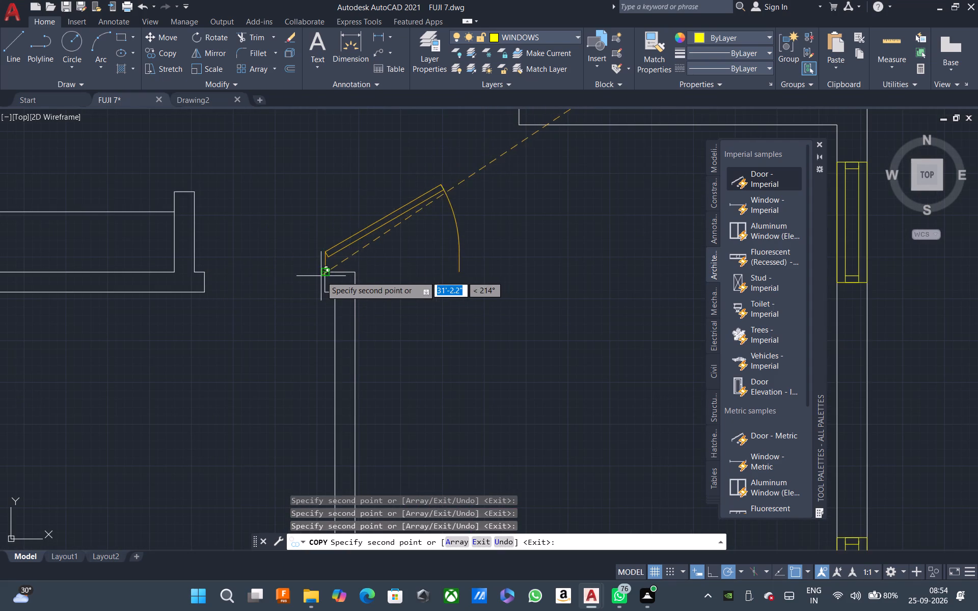
{"action": "left_click", "coordinate": [208, 284]}
Place one loose door copy inside the small east room and another inside the bottom-left room.
{"action": "scroll", "coordinate": [261, 289], "scroll_direction": "down", "scroll_amount": 3}
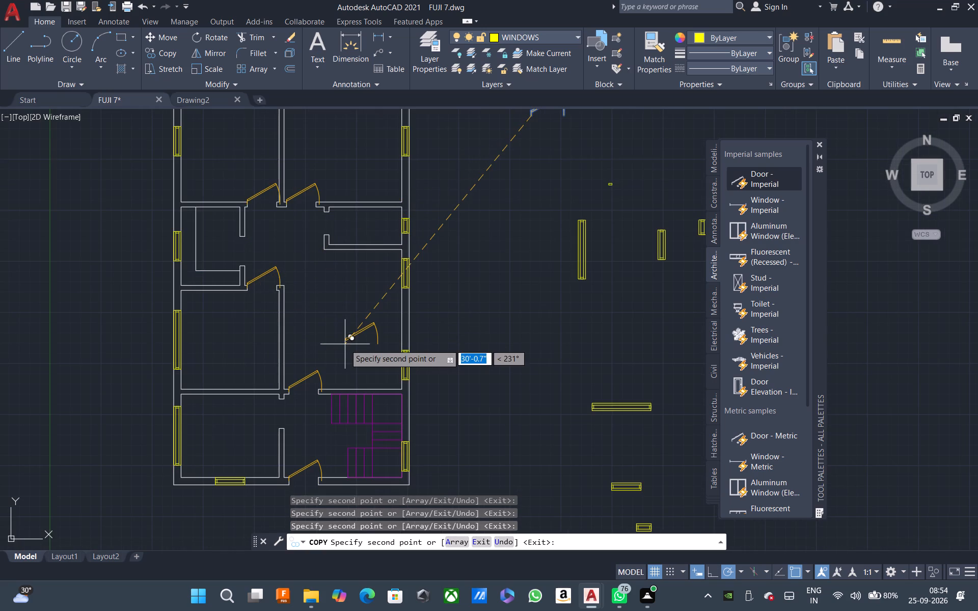
{"action": "scroll", "coordinate": [350, 322], "scroll_direction": "down", "scroll_amount": 1}
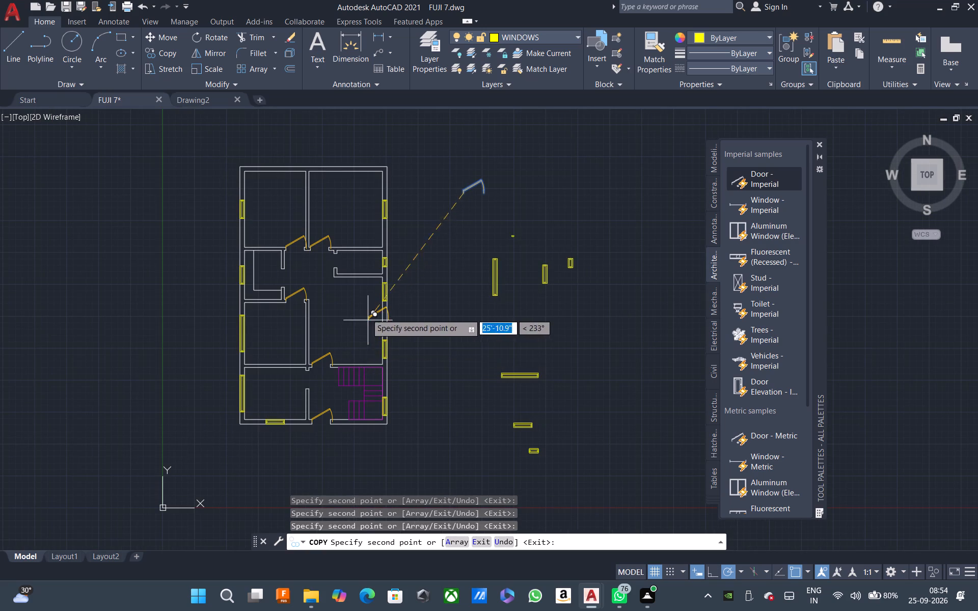
{"action": "scroll", "coordinate": [330, 291], "scroll_direction": "up", "scroll_amount": 4}
{"action": "scroll", "coordinate": [335, 315], "scroll_direction": "down", "scroll_amount": 3}
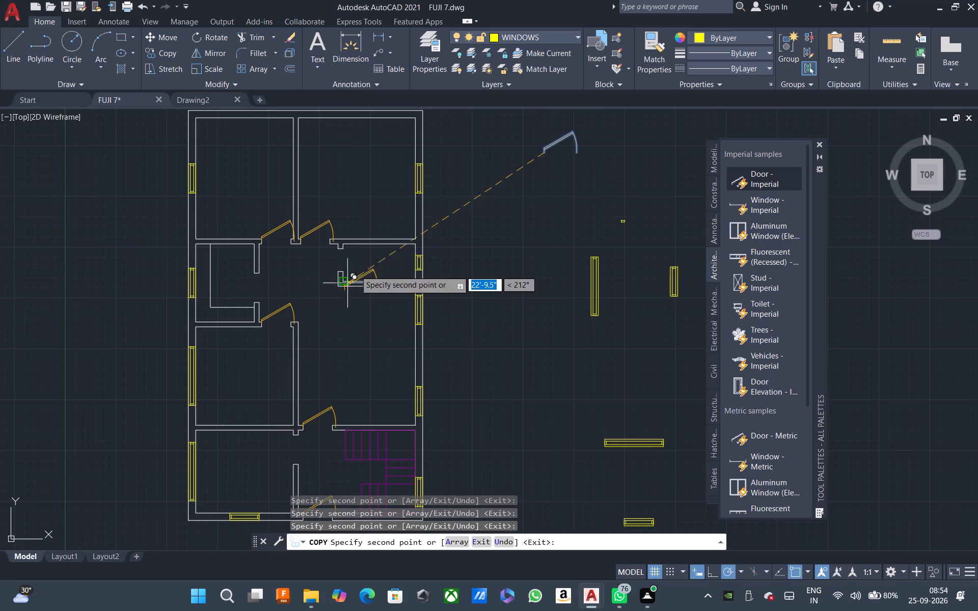
{"action": "left_click", "coordinate": [359, 262]}
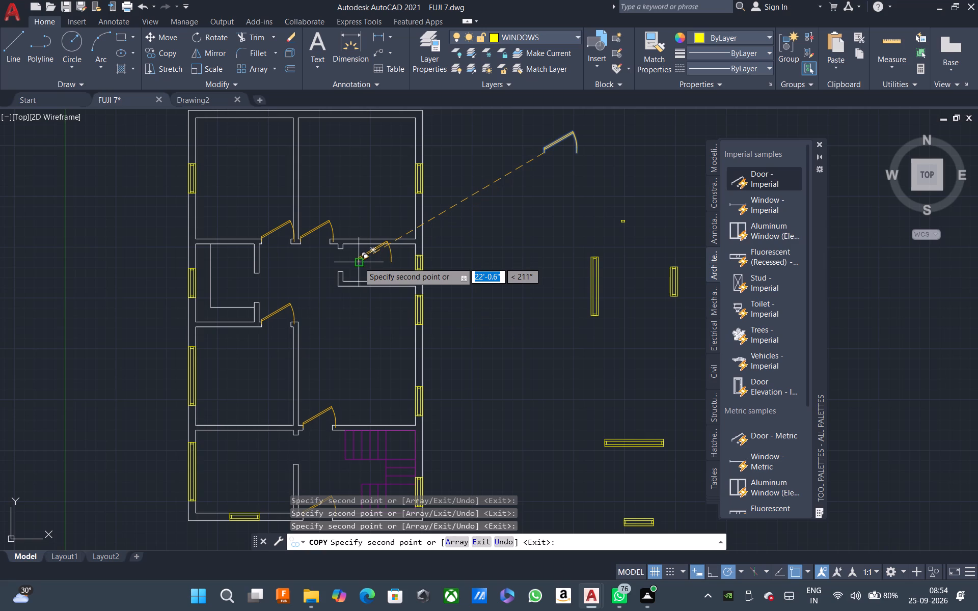
{"action": "left_click", "coordinate": [232, 458]}
{"action": "key", "text": "Escape"}
Shorten the middle-left room's door to the width of its opening.
{"action": "scroll", "coordinate": [271, 307], "scroll_direction": "up", "scroll_amount": 3}
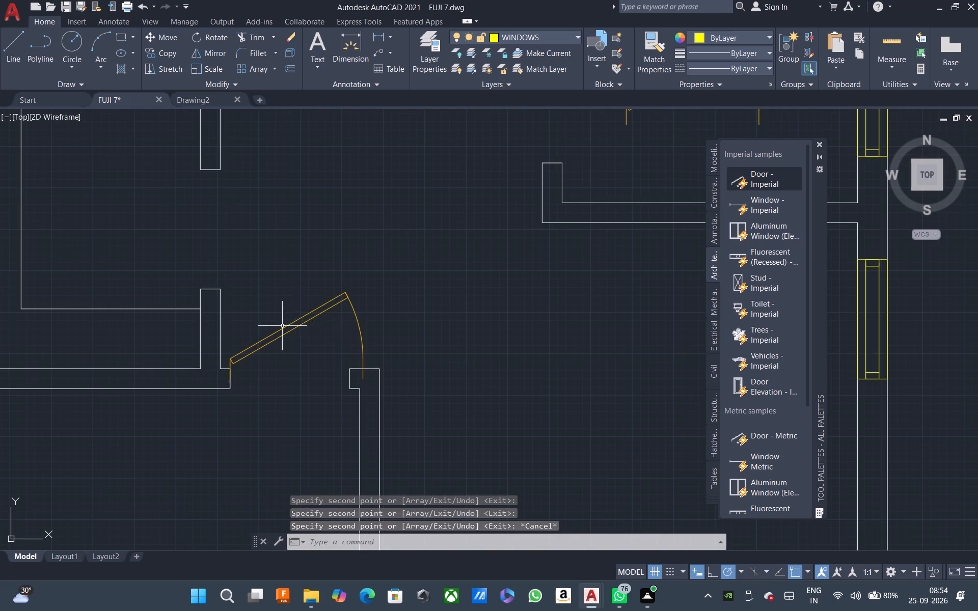
{"action": "left_click", "coordinate": [358, 320]}
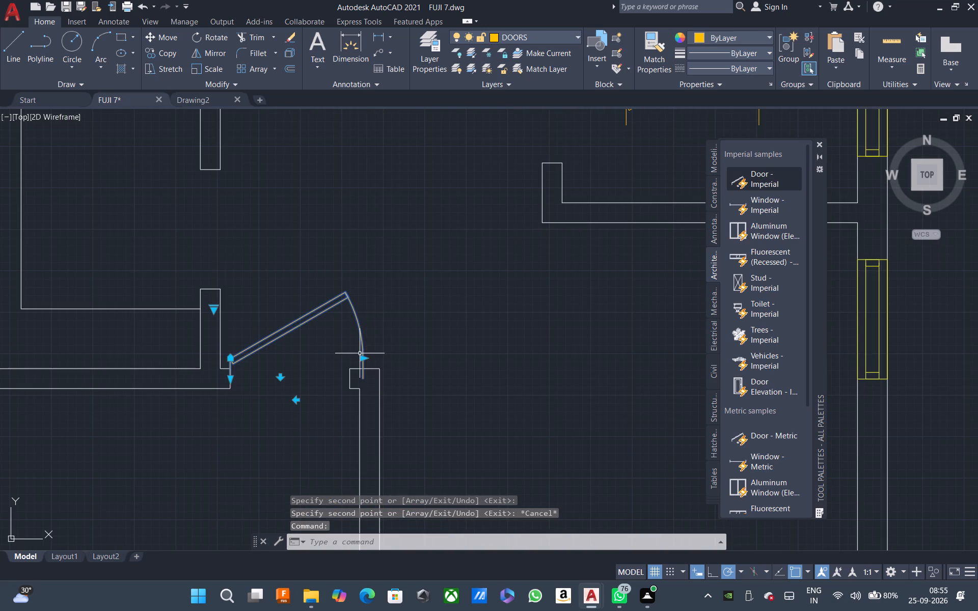
{"action": "left_click", "coordinate": [362, 357]}
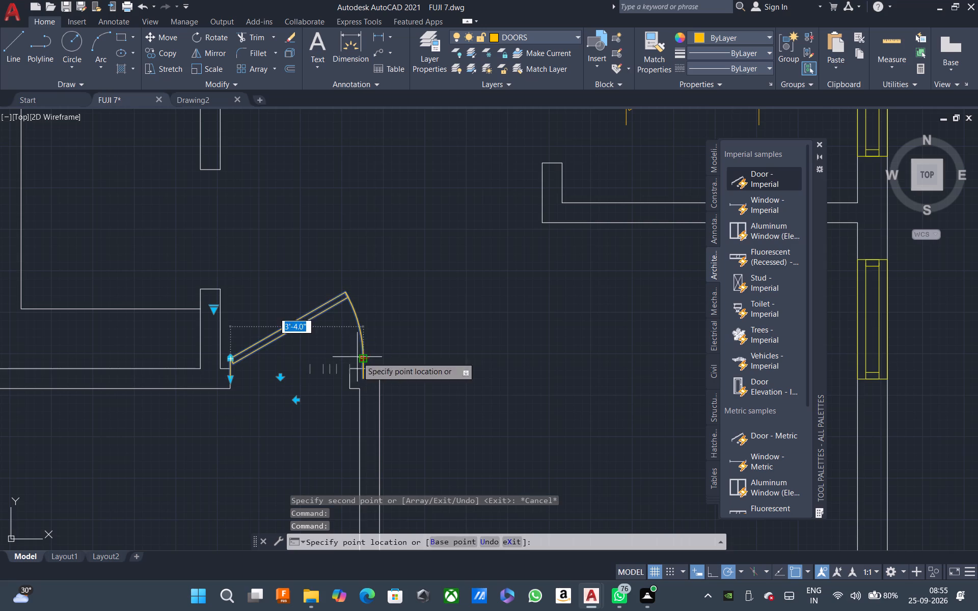
{"action": "left_click", "coordinate": [351, 357]}
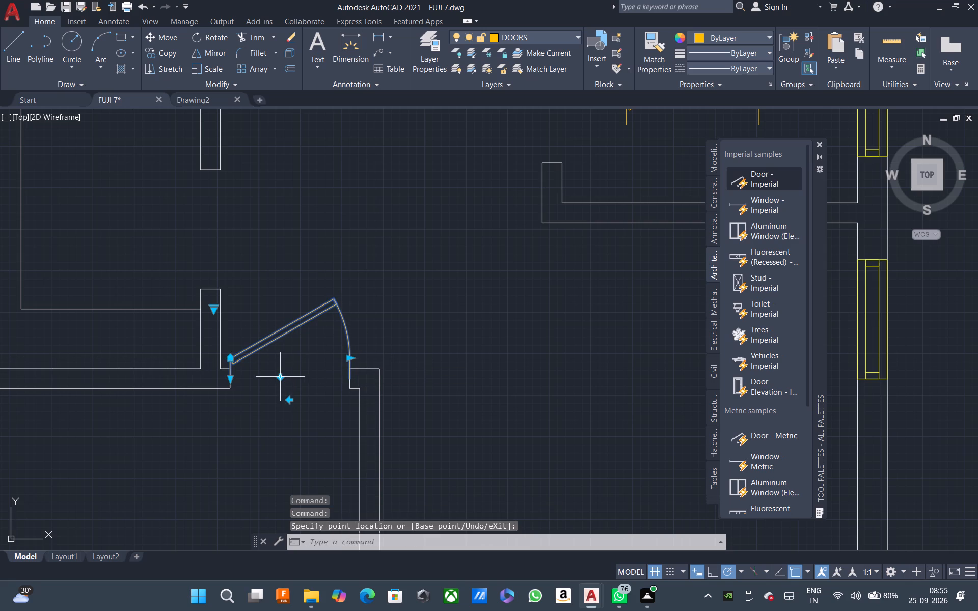
Flip the middle-left room's door to hinge east and swing south into the room, and move it onto the opening's wall line.
{"action": "left_click", "coordinate": [281, 379]}
{"action": "left_click", "coordinate": [289, 340]}
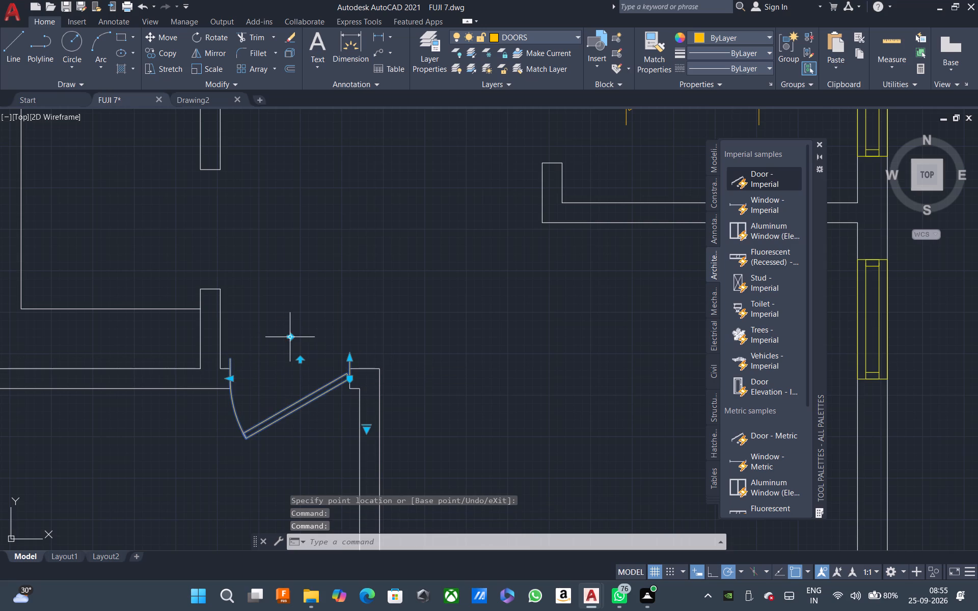
{"action": "key", "text": "m"}
{"action": "key", "text": "space"}
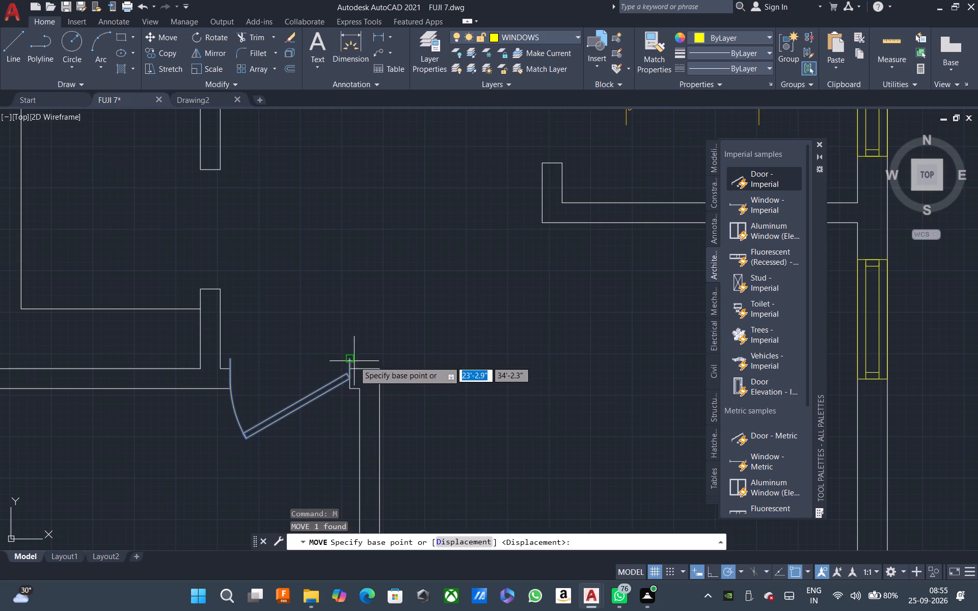
{"action": "left_click", "coordinate": [350, 361]}
{"action": "left_click", "coordinate": [349, 381]}
Flip the top-left room's door to hinge on the east side and set its width to 3'.
{"action": "scroll", "coordinate": [350, 381], "scroll_direction": "down", "scroll_amount": 3}
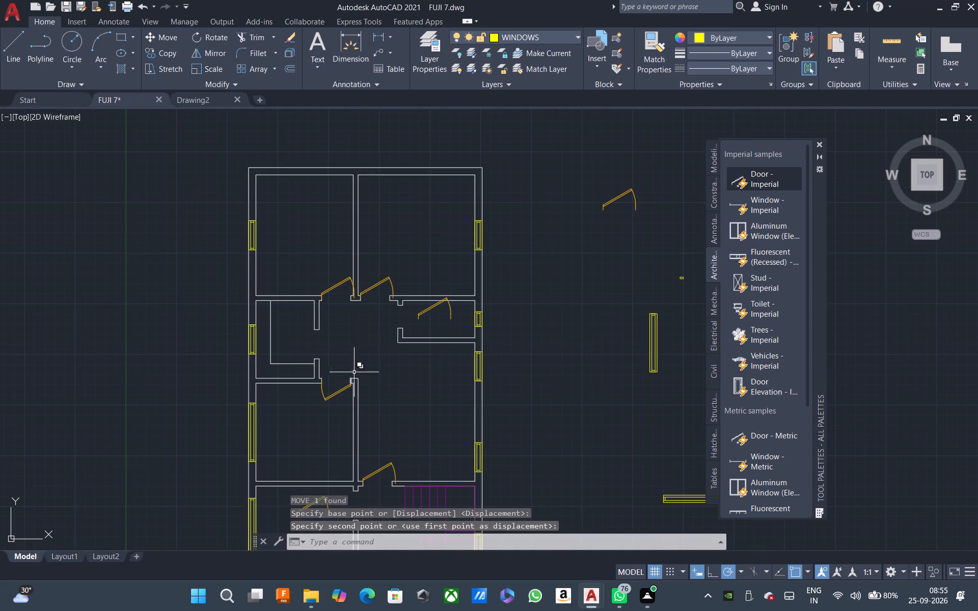
{"action": "scroll", "coordinate": [364, 292], "scroll_direction": "up", "scroll_amount": 3}
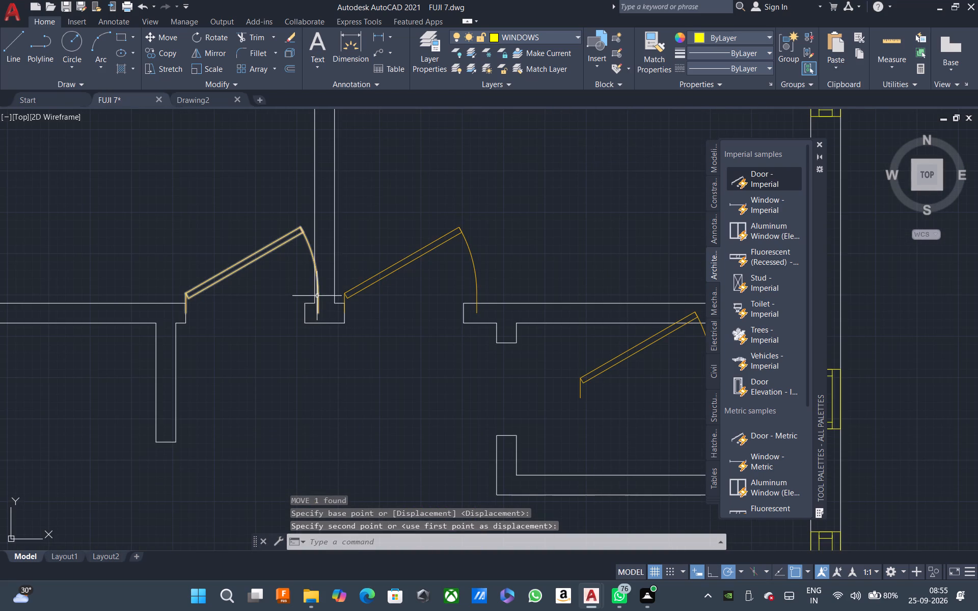
{"action": "left_click", "coordinate": [317, 296]}
{"action": "left_click", "coordinate": [252, 332]}
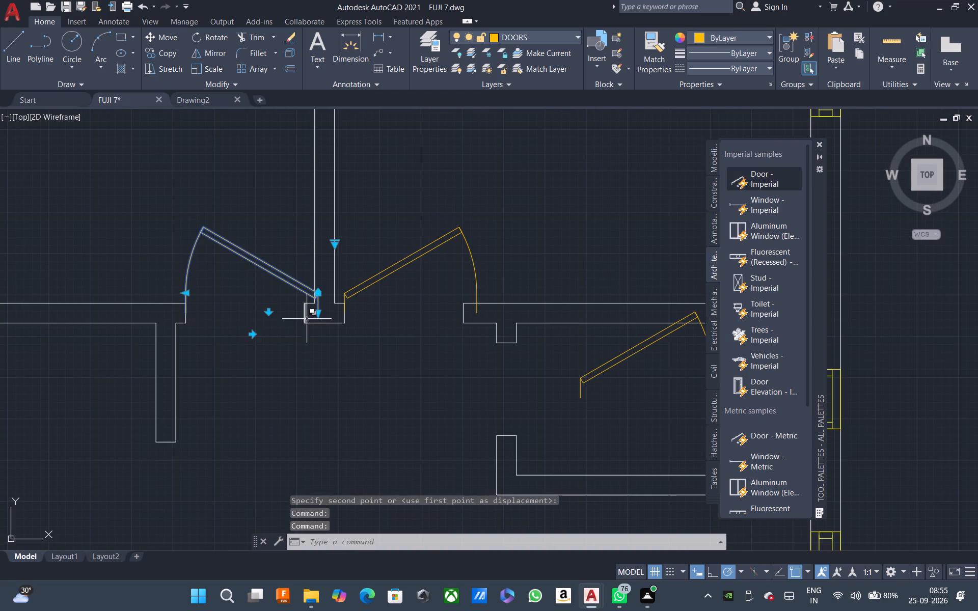
{"action": "left_click", "coordinate": [185, 294]}
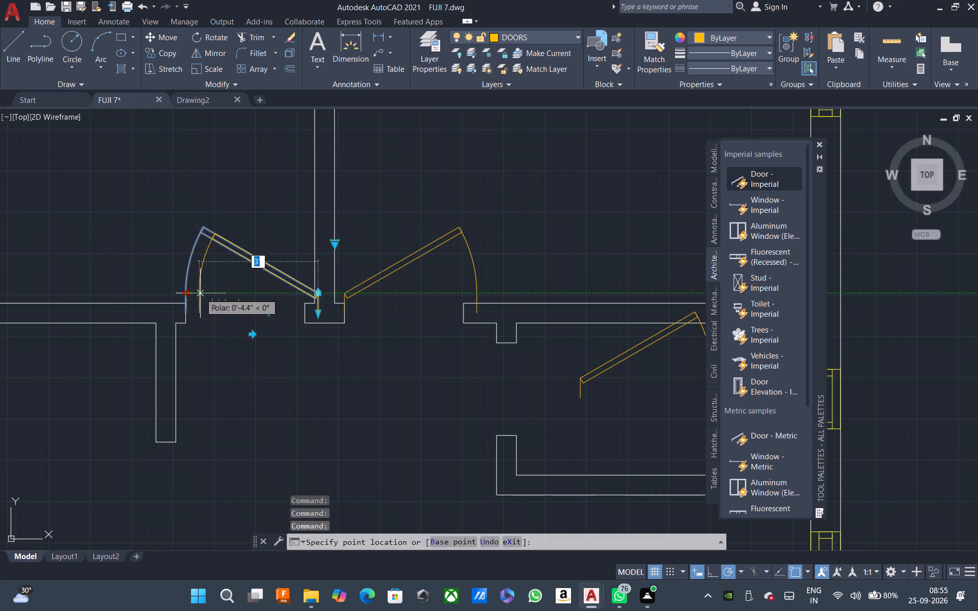
{"action": "left_click", "coordinate": [200, 293]}
Move the top-left room's door by its lower hinge-side end to the east jamb of its opening.
{"action": "key", "text": "m"}
{"action": "key", "text": "space"}
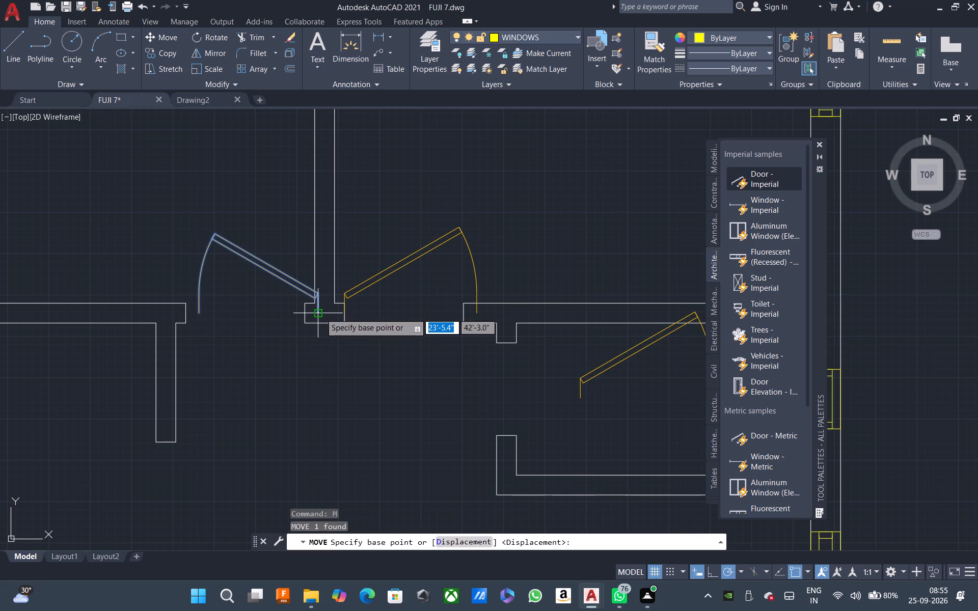
{"action": "left_click", "coordinate": [320, 315]}
{"action": "left_click", "coordinate": [304, 316]}
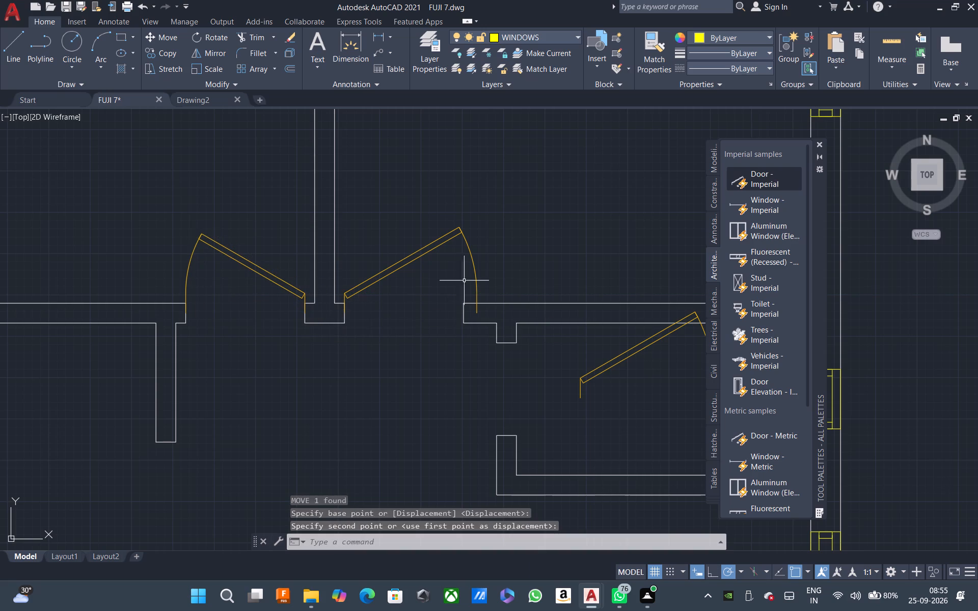
{"action": "key", "text": "Escape"}
Shorten the top-right room's door to the width of its opening.
{"action": "left_click", "coordinate": [487, 279]}
{"action": "left_click", "coordinate": [471, 279]}
{"action": "left_click", "coordinate": [477, 294]}
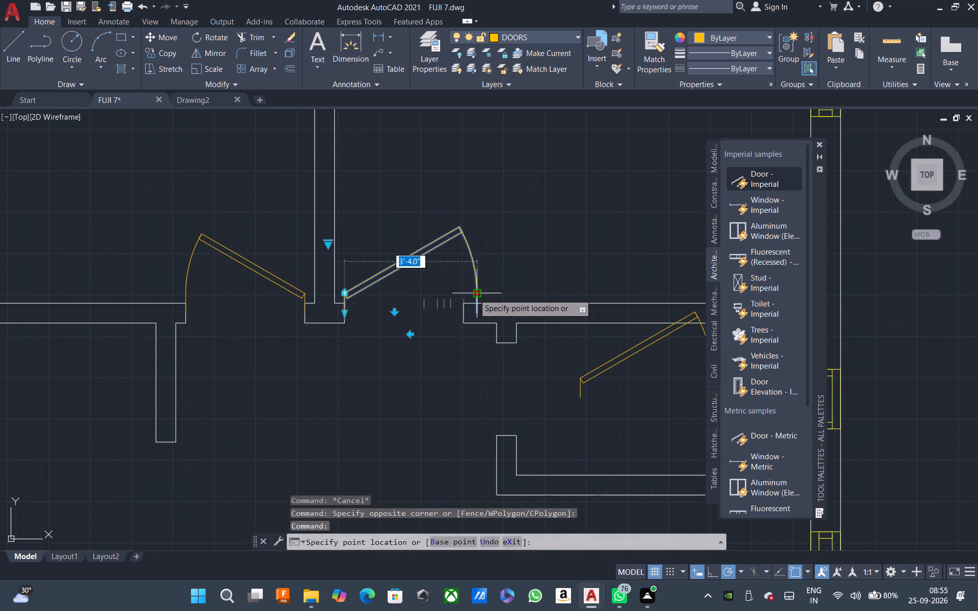
{"action": "left_click", "coordinate": [465, 295]}
{"action": "scroll", "coordinate": [427, 300], "scroll_direction": "down", "scroll_amount": 2}
{"action": "key", "text": "Escape"}
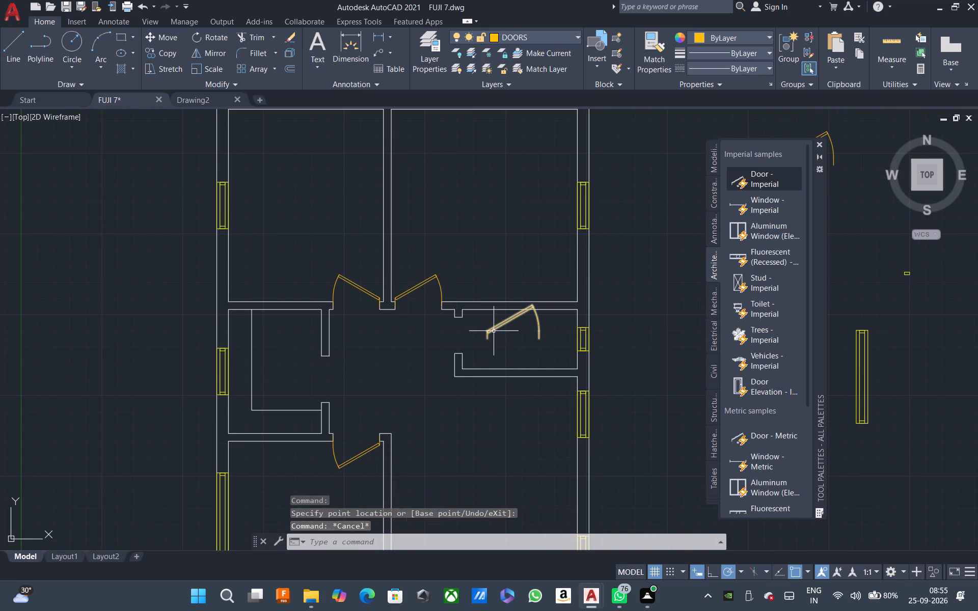
Rotate the door in the small east room by 270° about its lower hinge-side end.
{"action": "left_click", "coordinate": [494, 330]}
{"action": "key", "text": "r"}
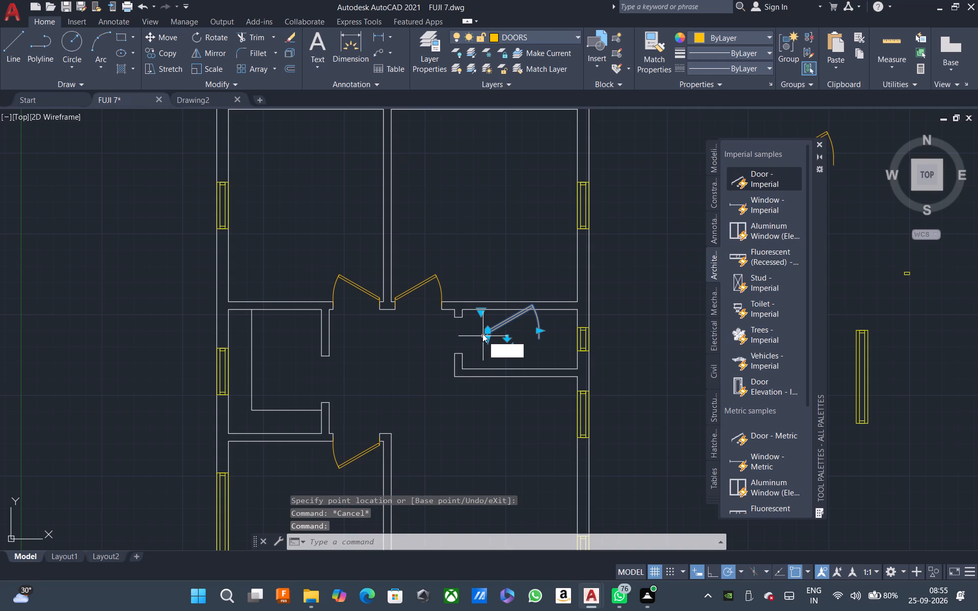
{"action": "key", "text": "o"}
{"action": "key", "text": "space"}
{"action": "left_click", "coordinate": [489, 340]}
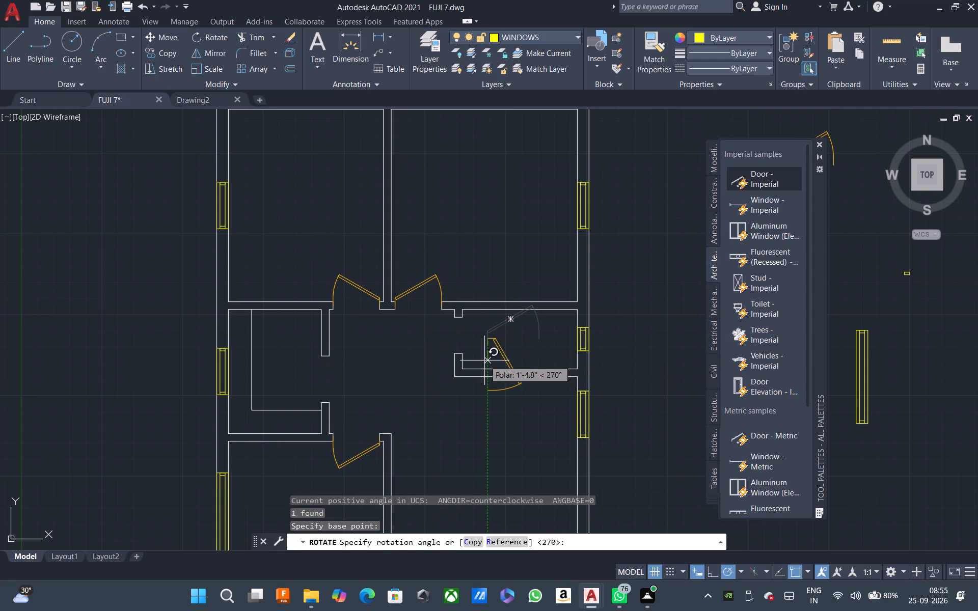
{"action": "left_click", "coordinate": [485, 360]}
Move the small east room's door by its hinge-side end to the midpoint of the opening's north jamb.
{"action": "left_click", "coordinate": [487, 338]}
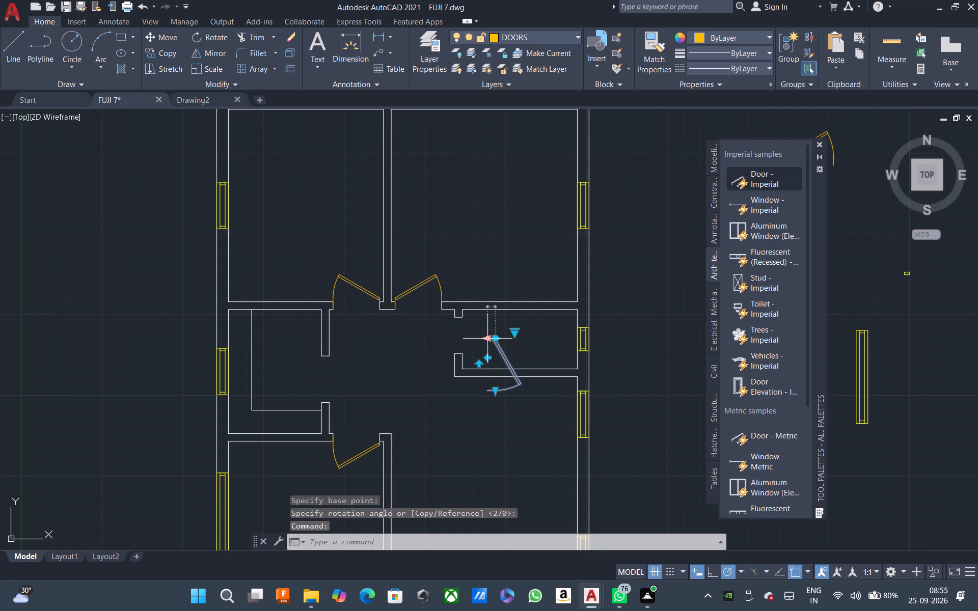
{"action": "type", "text": "M"}
{"action": "key", "text": "space"}
{"action": "scroll", "coordinate": [485, 338], "scroll_direction": "up", "scroll_amount": 4}
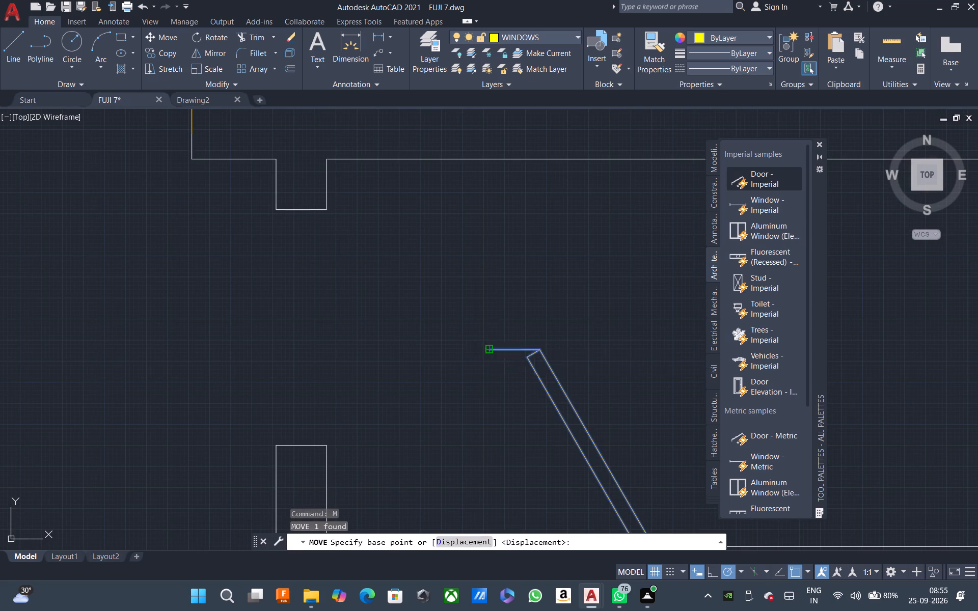
{"action": "left_click", "coordinate": [493, 348]}
{"action": "left_click", "coordinate": [300, 210]}
{"action": "scroll", "coordinate": [304, 210], "scroll_direction": "down", "scroll_amount": 2}
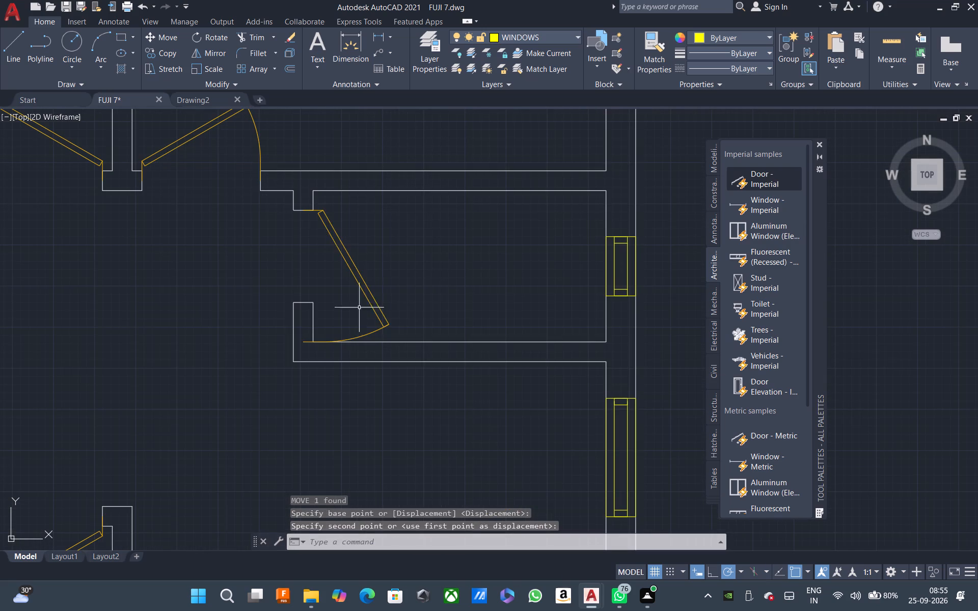
Shorten the small east room's door to the width of its opening.
{"action": "left_click", "coordinate": [372, 331]}
{"action": "left_click", "coordinate": [324, 342]}
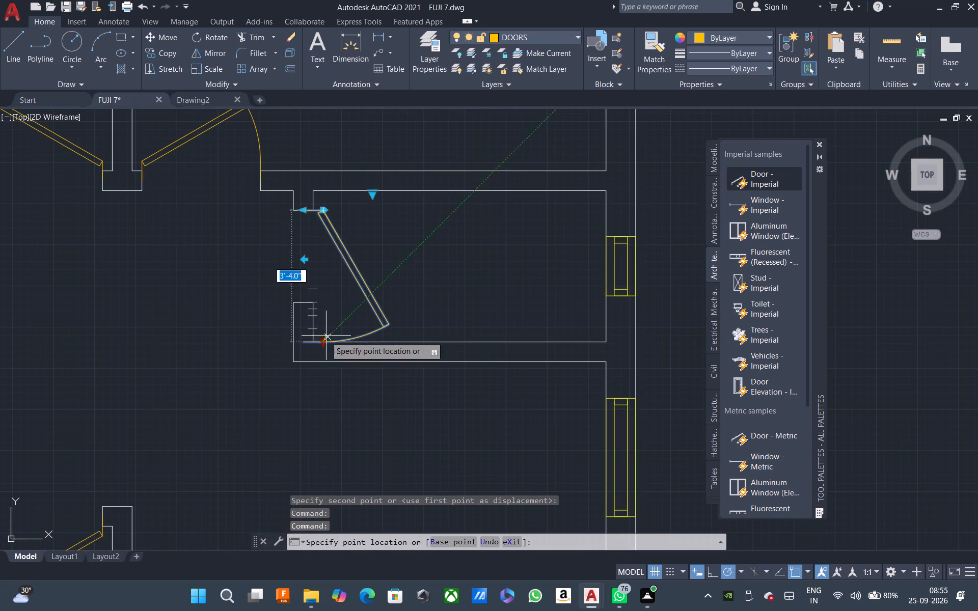
{"action": "left_click", "coordinate": [323, 299]}
{"action": "key", "text": "Escape"}
Shorten the door in the wall north of the staircase to the width of its opening.
{"action": "scroll", "coordinate": [350, 281], "scroll_direction": "down", "scroll_amount": 2}
{"action": "middle_click_drag", "start_coordinate": [374, 395], "coordinate": [352, 264]}
{"action": "scroll", "coordinate": [297, 404], "scroll_direction": "up", "scroll_amount": 1}
{"action": "left_click", "coordinate": [319, 365]}
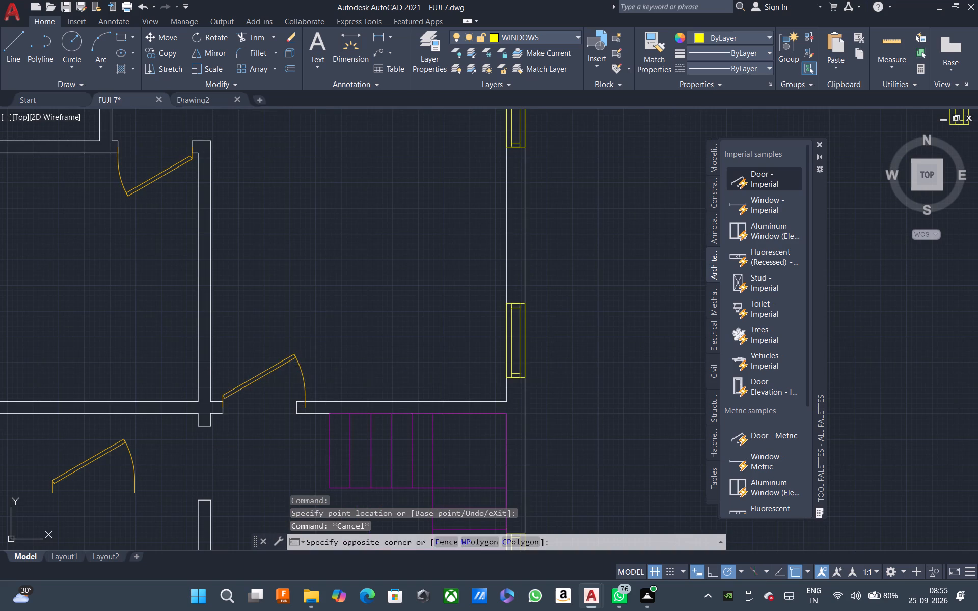
{"action": "left_click", "coordinate": [294, 373]}
{"action": "left_click", "coordinate": [307, 394]}
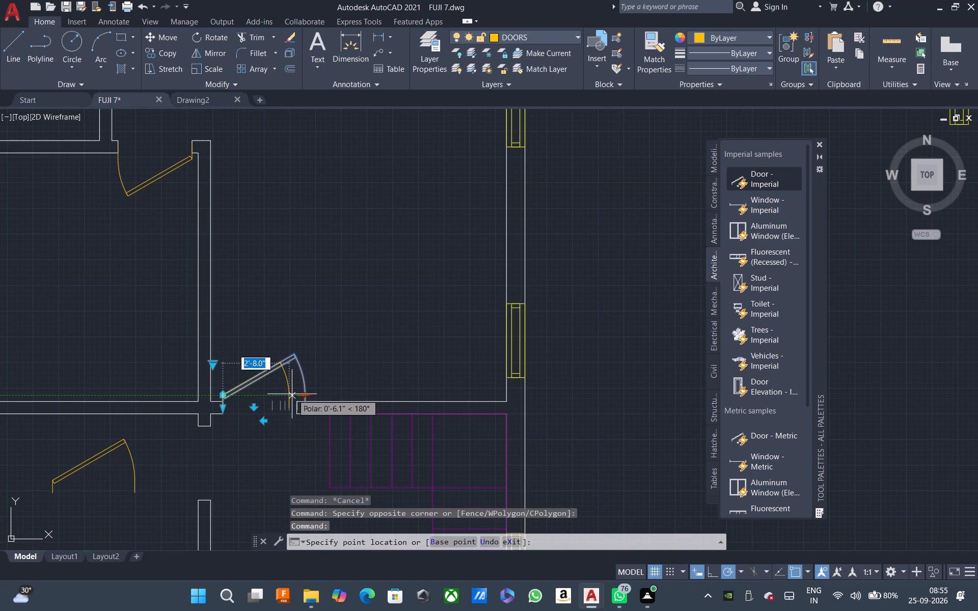
{"action": "left_click", "coordinate": [296, 392]}
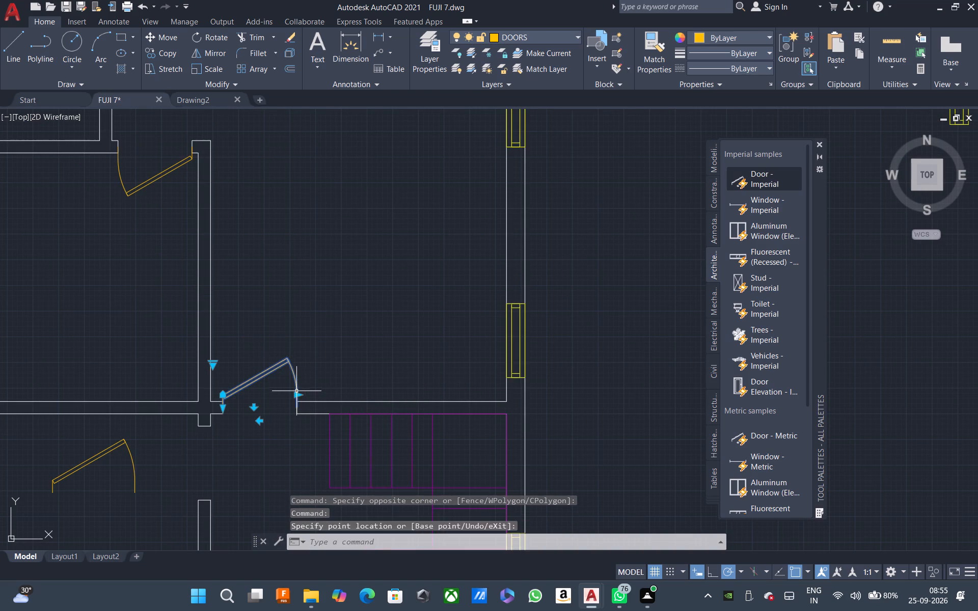
Shorten the entrance door in the south exterior wall beside the staircase to the width of its opening.
{"action": "scroll", "coordinate": [317, 365], "scroll_direction": "down", "scroll_amount": 1}
{"action": "middle_click_drag", "start_coordinate": [312, 442], "coordinate": [300, 318]}
{"action": "scroll", "coordinate": [300, 389], "scroll_direction": "up", "scroll_amount": 1}
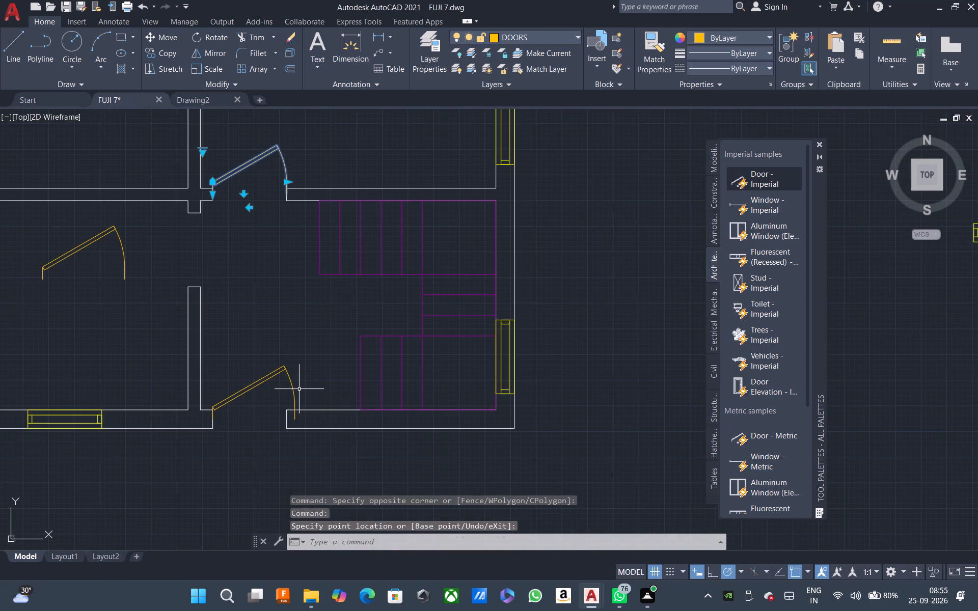
{"action": "left_click", "coordinate": [299, 389]}
{"action": "left_click", "coordinate": [290, 389]}
{"action": "left_click", "coordinate": [294, 406]}
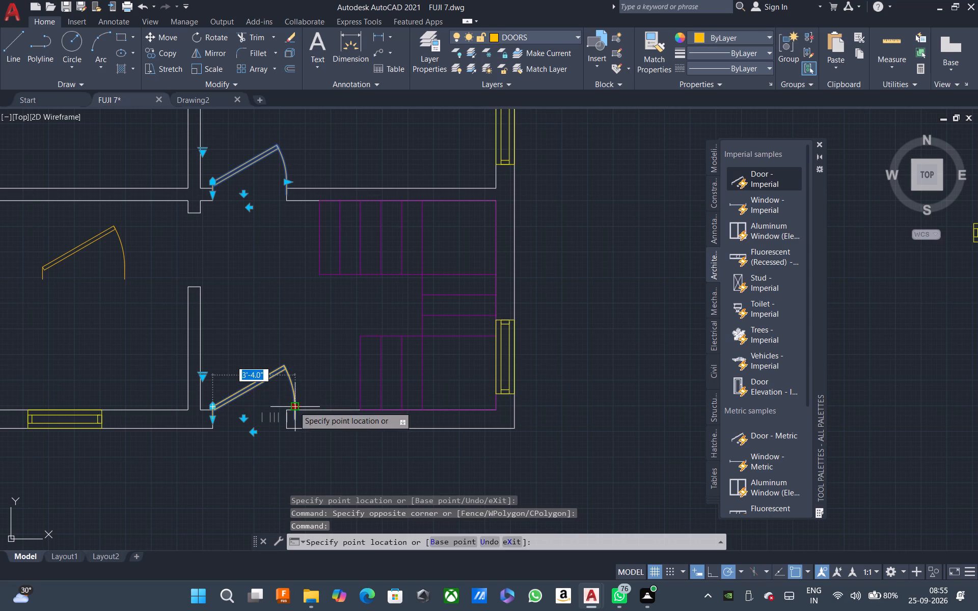
{"action": "left_click", "coordinate": [285, 403]}
{"action": "key", "text": "Escape"}
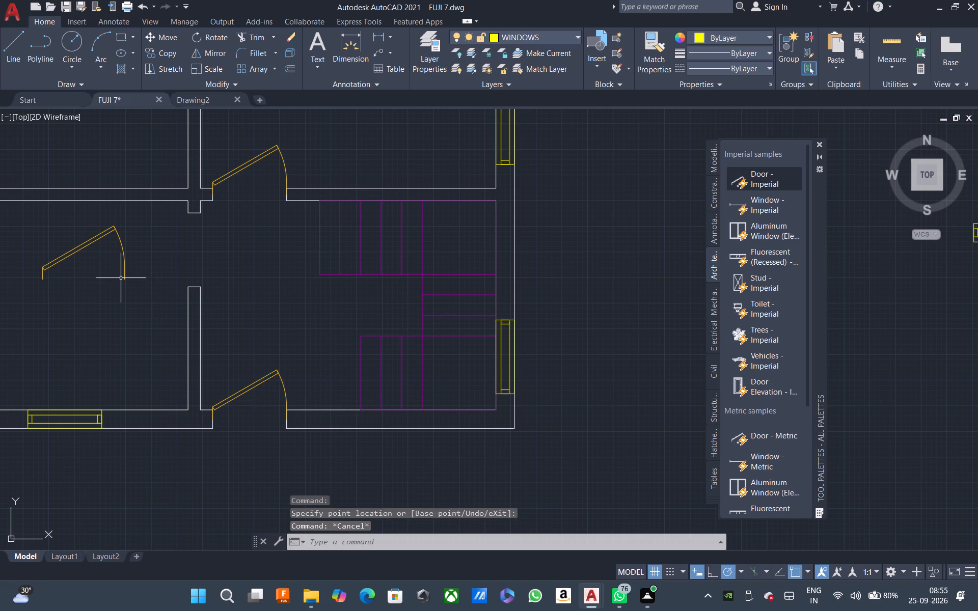
Rotate the southwest room's door a quarter turn counterclockwise about its lower hinge-side end.
{"action": "left_click", "coordinate": [133, 266]}
{"action": "left_click", "coordinate": [112, 258]}
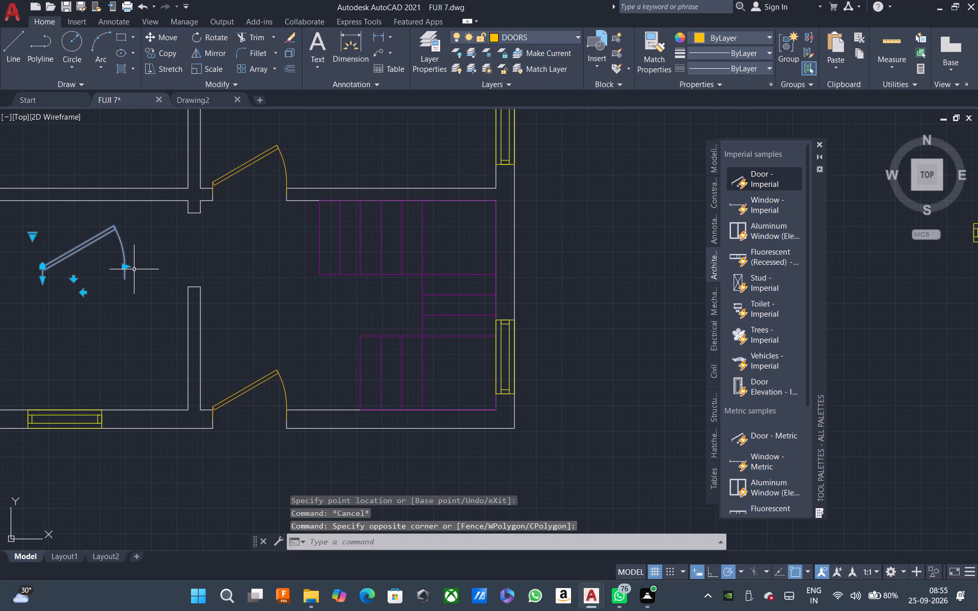
{"action": "type", "text": "RO"}
{"action": "key", "text": "space"}
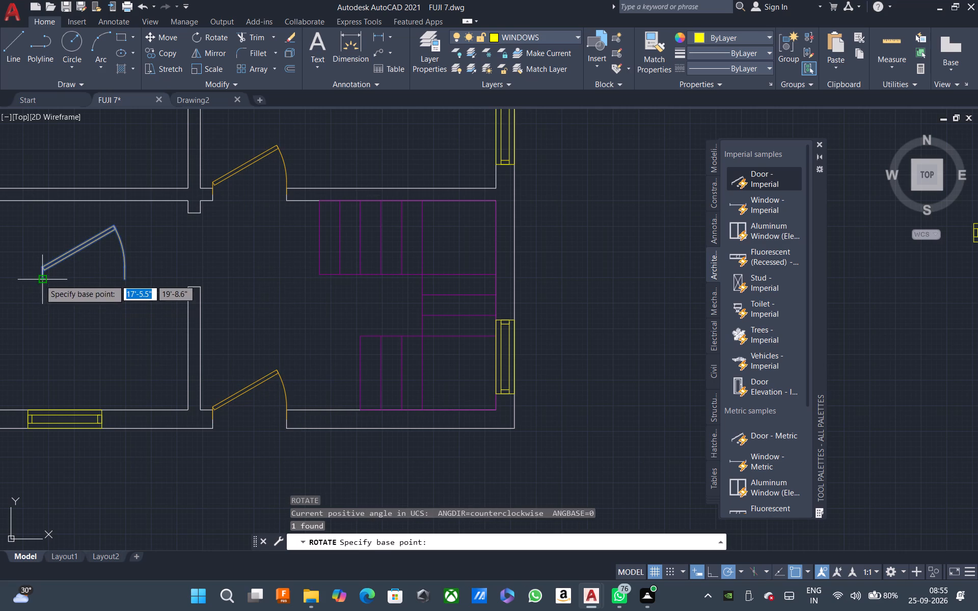
{"action": "left_click", "coordinate": [40, 280]}
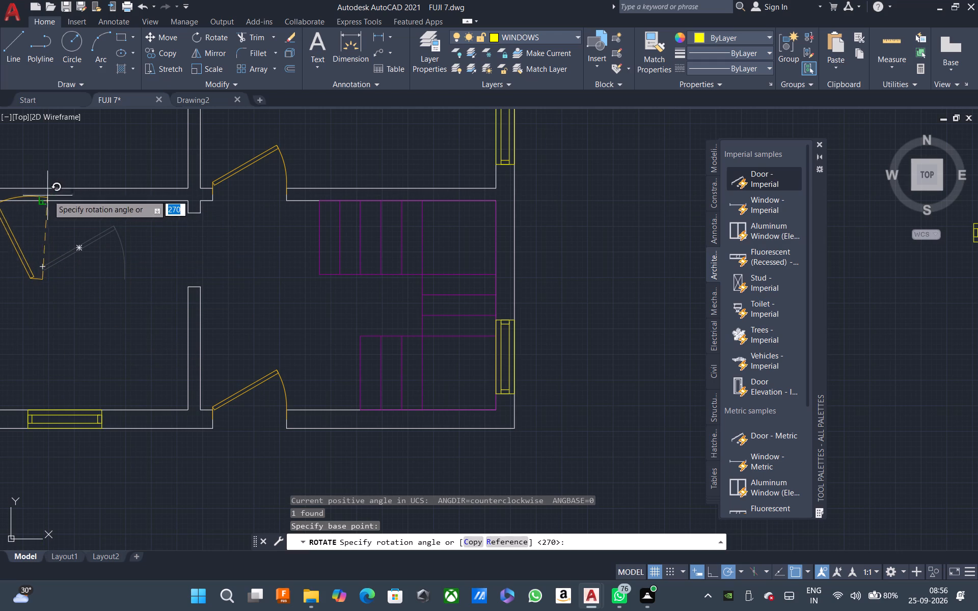
{"action": "left_click", "coordinate": [41, 168]}
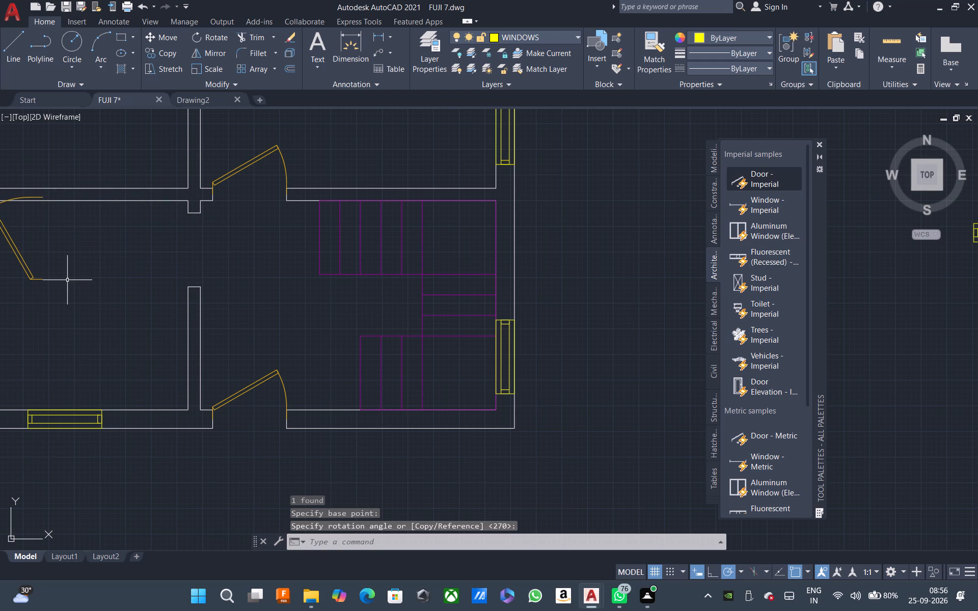
Move the southwest room's door by its hinge-side end to the midpoint of the opening's south jamb.
{"action": "scroll", "coordinate": [67, 281], "scroll_direction": "down", "scroll_amount": 1}
{"action": "left_click", "coordinate": [44, 276]}
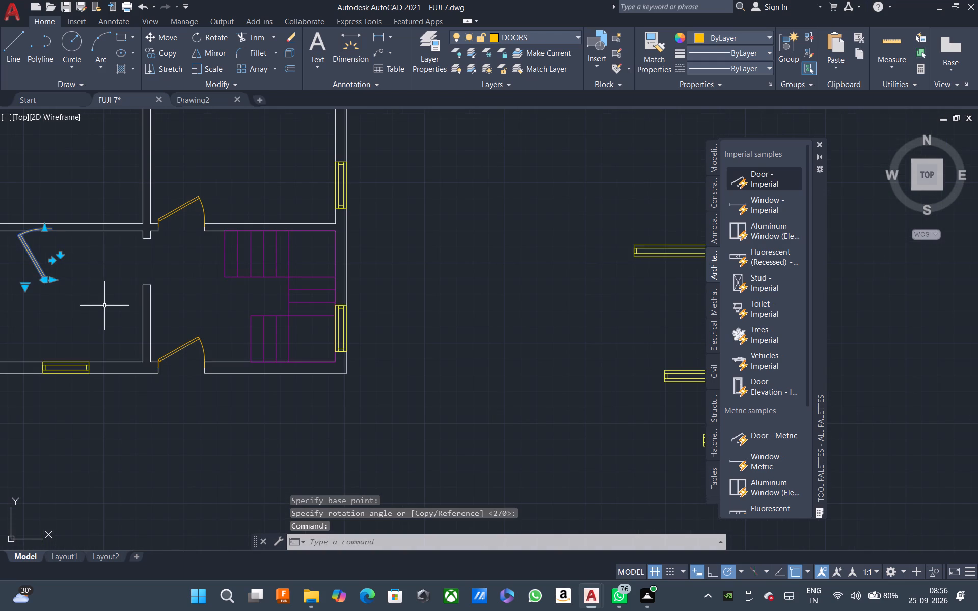
{"action": "key", "text": "m"}
{"action": "key", "text": "space"}
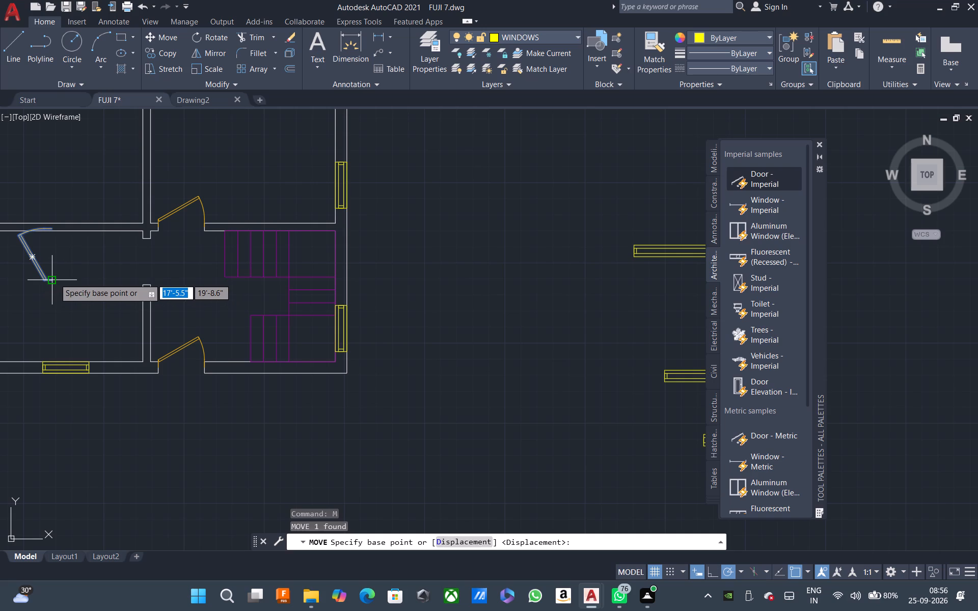
{"action": "left_click", "coordinate": [56, 279]}
{"action": "scroll", "coordinate": [152, 286], "scroll_direction": "up", "scroll_amount": 3}
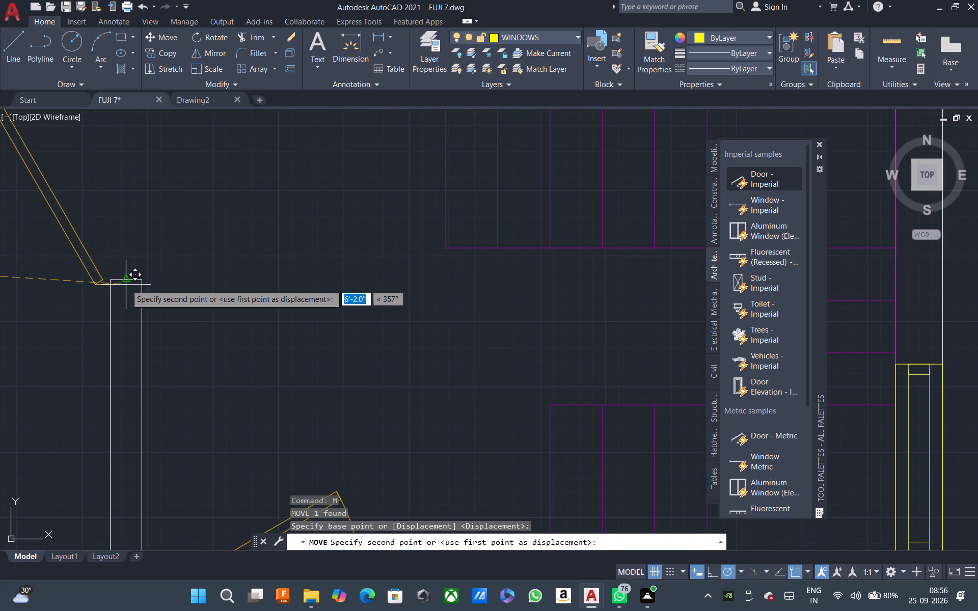
{"action": "left_click", "coordinate": [126, 282]}
{"action": "scroll", "coordinate": [193, 362], "scroll_direction": "down", "scroll_amount": 2}
{"action": "key", "text": "Escape"}
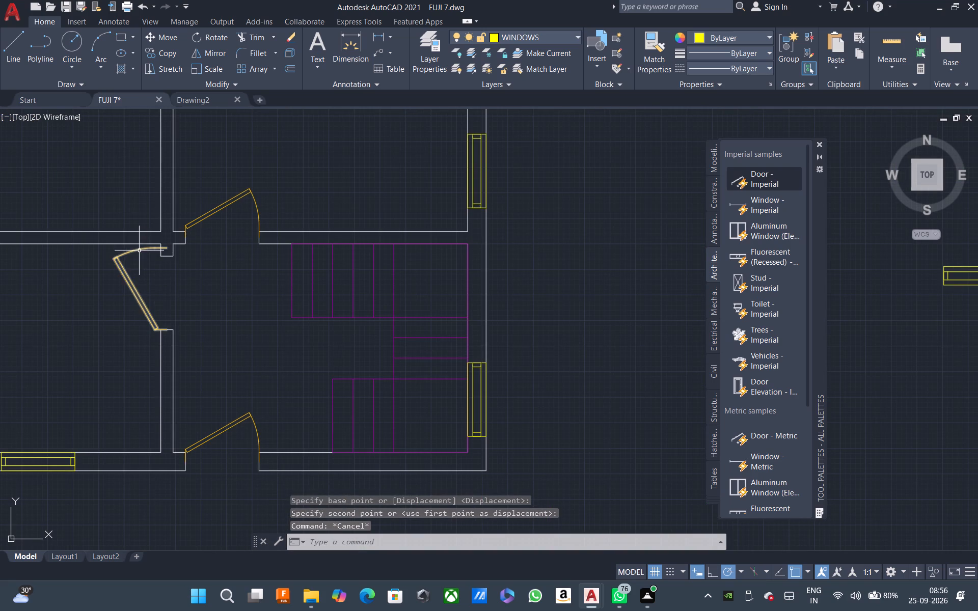
Shorten the southwest room's door to its opening width and flip it to hinge on the north jamb.
{"action": "left_click", "coordinate": [139, 250]}
{"action": "left_click", "coordinate": [154, 249]}
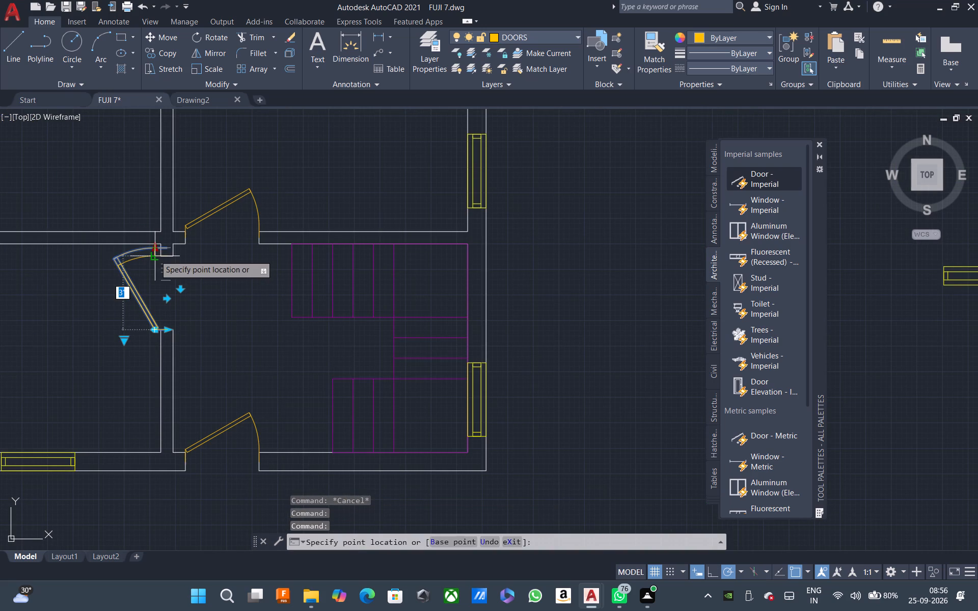
{"action": "left_click", "coordinate": [155, 255]}
{"action": "left_click", "coordinate": [181, 294]}
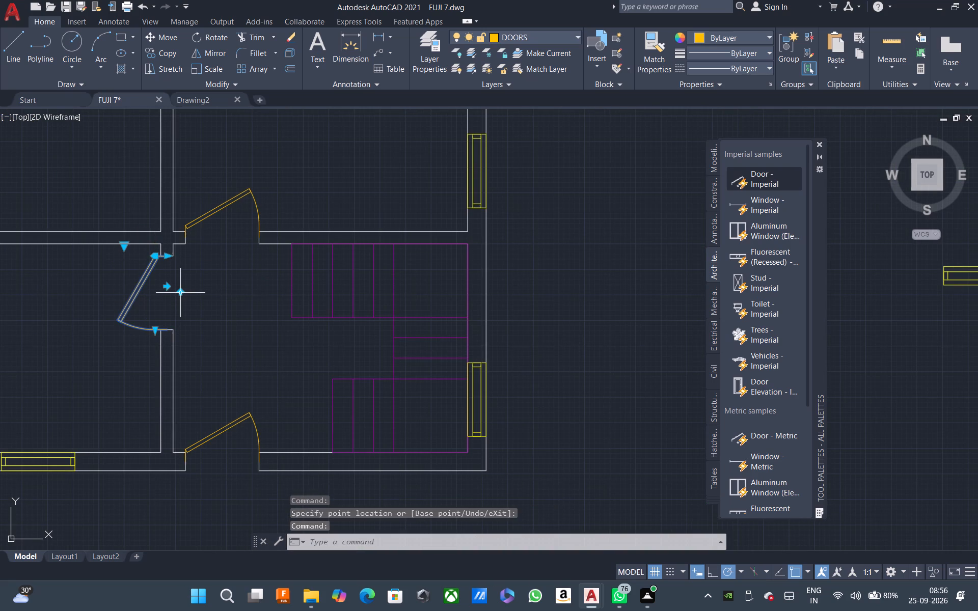
{"action": "key", "text": "Escape"}
Insert the Toilet - Imperial block in the empty space east of the floor plan.
{"action": "scroll", "coordinate": [212, 348], "scroll_direction": "down", "scroll_amount": 1}
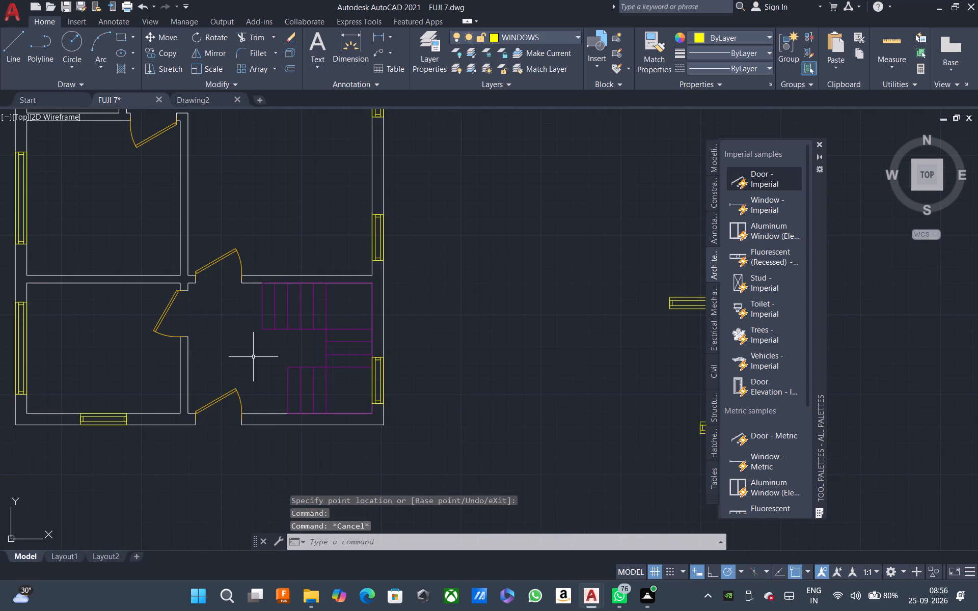
{"action": "scroll", "coordinate": [254, 357], "scroll_direction": "down", "scroll_amount": 1}
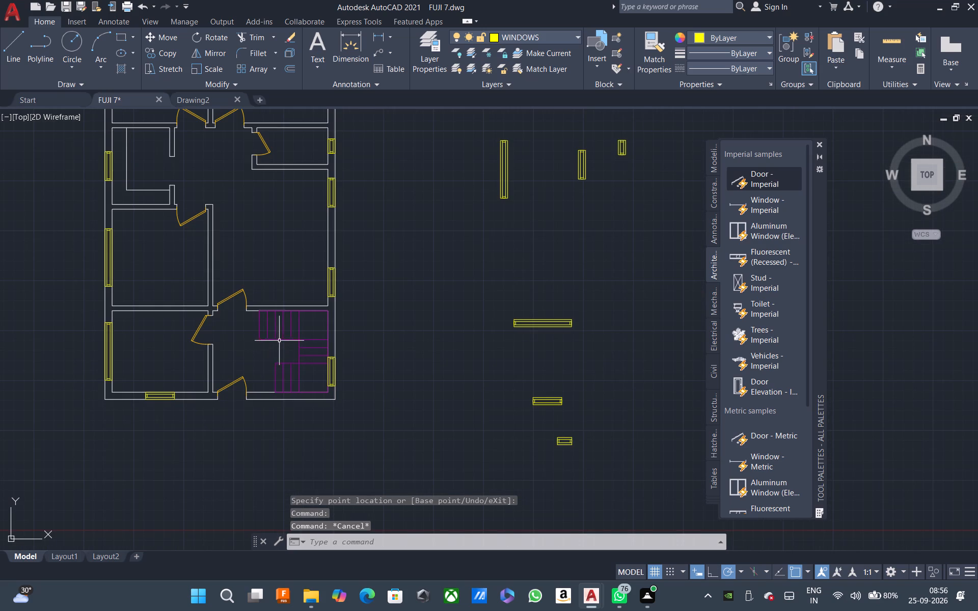
{"action": "scroll", "coordinate": [281, 339], "scroll_direction": "down", "scroll_amount": 2}
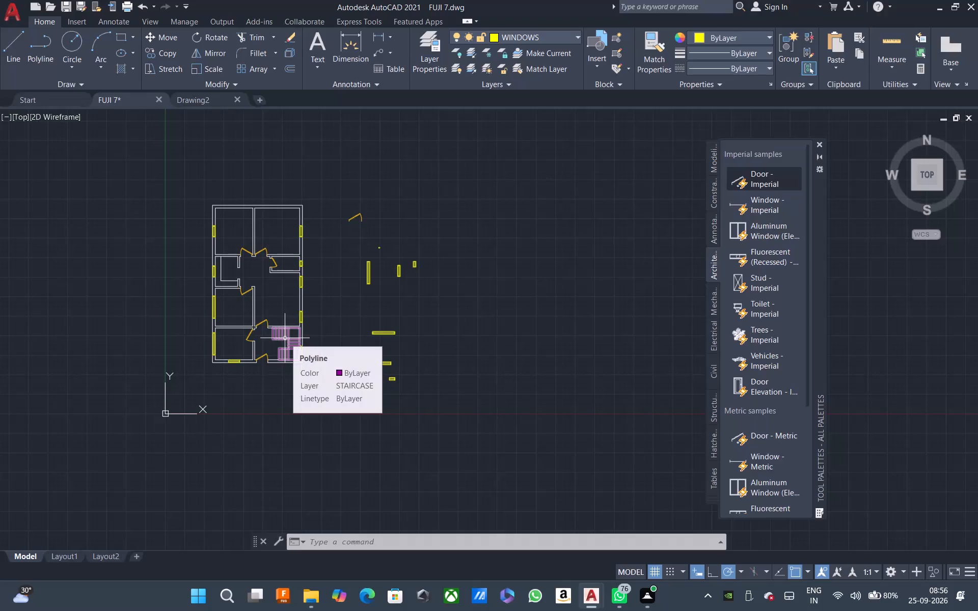
{"action": "scroll", "coordinate": [279, 248], "scroll_direction": "up", "scroll_amount": 2}
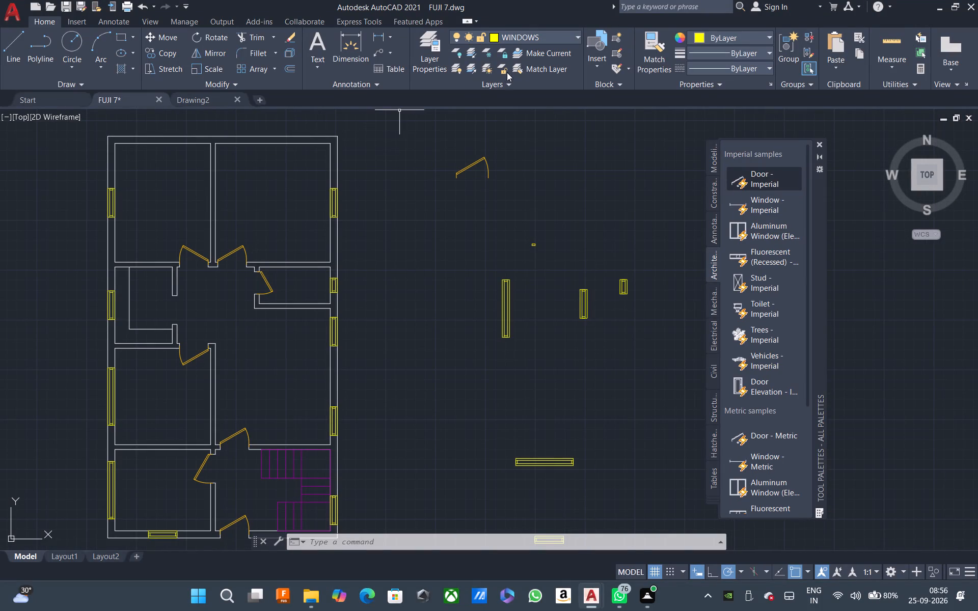
{"action": "key", "text": "t"}
{"action": "type", "text": "P"}
{"action": "key", "text": "space"}
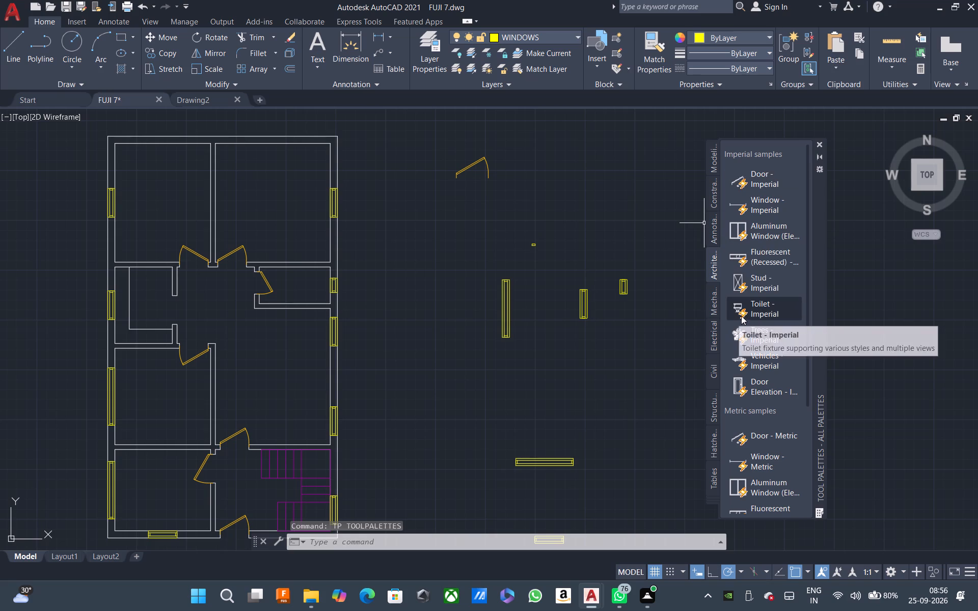
{"action": "left_click_drag", "start_coordinate": [749, 309], "coordinate": [732, 303]}
{"action": "left_click", "coordinate": [427, 265]}
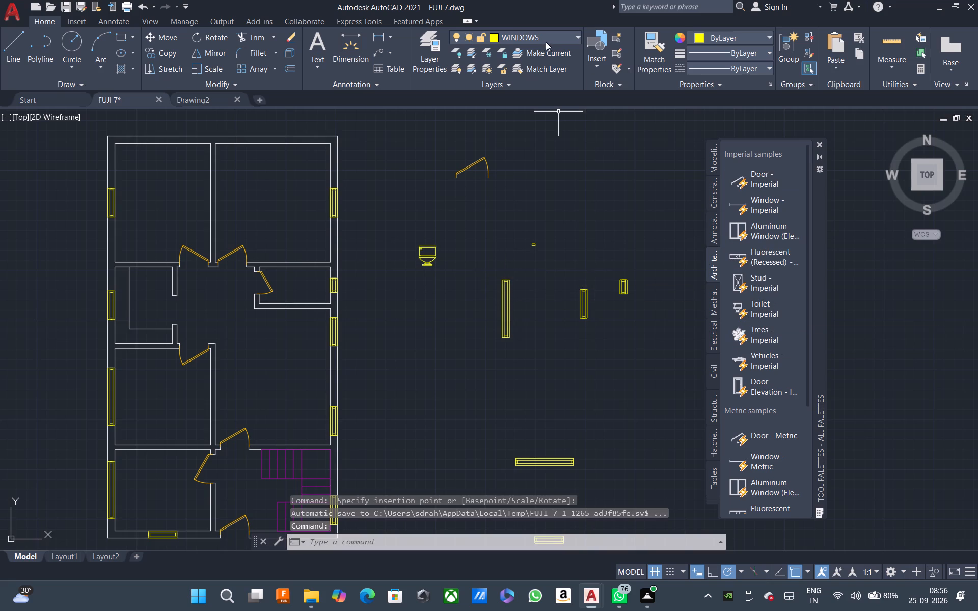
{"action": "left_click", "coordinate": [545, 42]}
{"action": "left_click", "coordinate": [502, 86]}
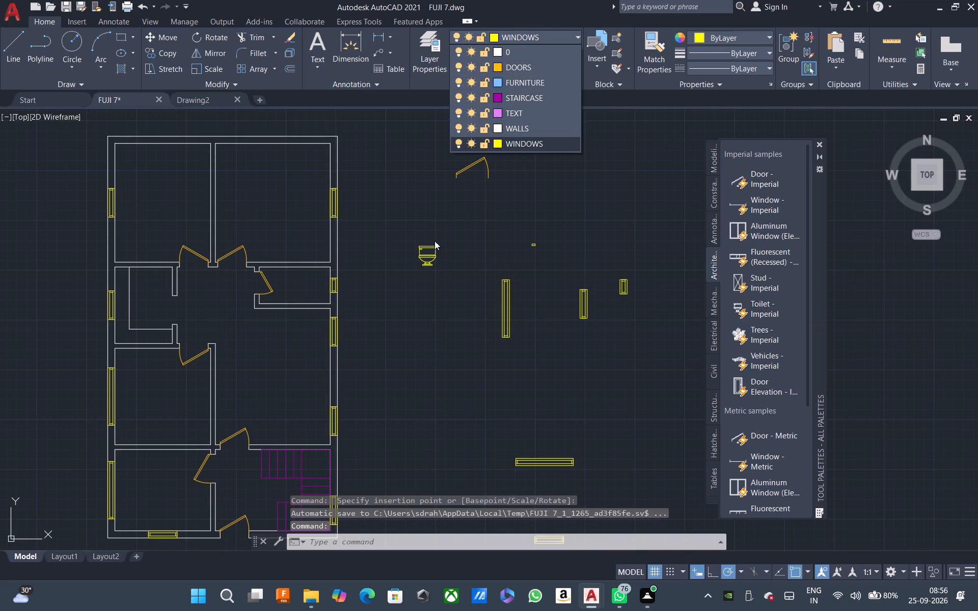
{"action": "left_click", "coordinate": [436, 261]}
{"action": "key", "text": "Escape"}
Assign the toilet block to the FURNITURE layer.
{"action": "left_click", "coordinate": [421, 246]}
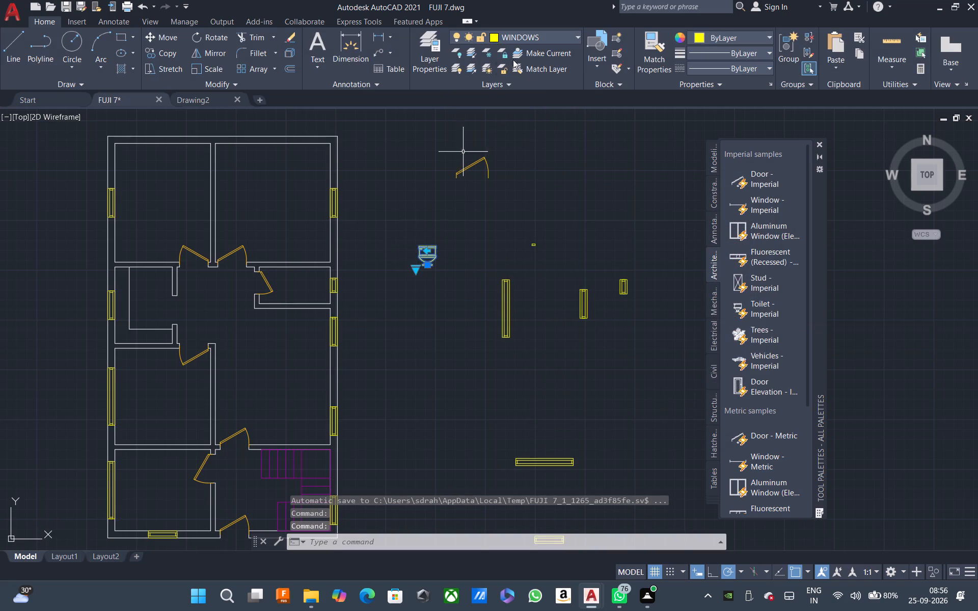
{"action": "left_click", "coordinate": [528, 39]}
{"action": "left_click", "coordinate": [528, 87]}
{"action": "key", "text": "Escape"}
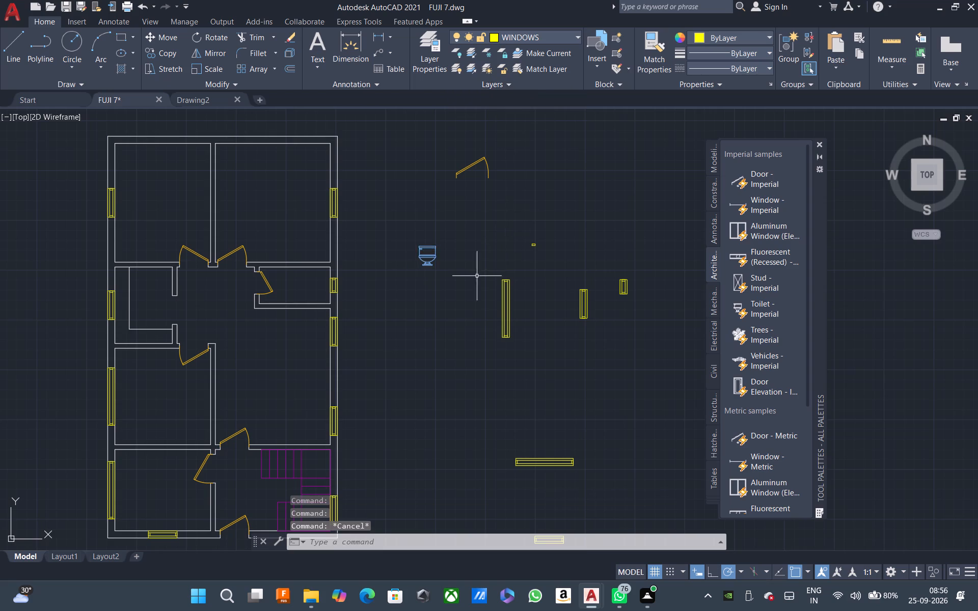
{"action": "left_click", "coordinate": [477, 276]}
{"action": "left_click", "coordinate": [394, 218]}
{"action": "key", "text": "Escape"}
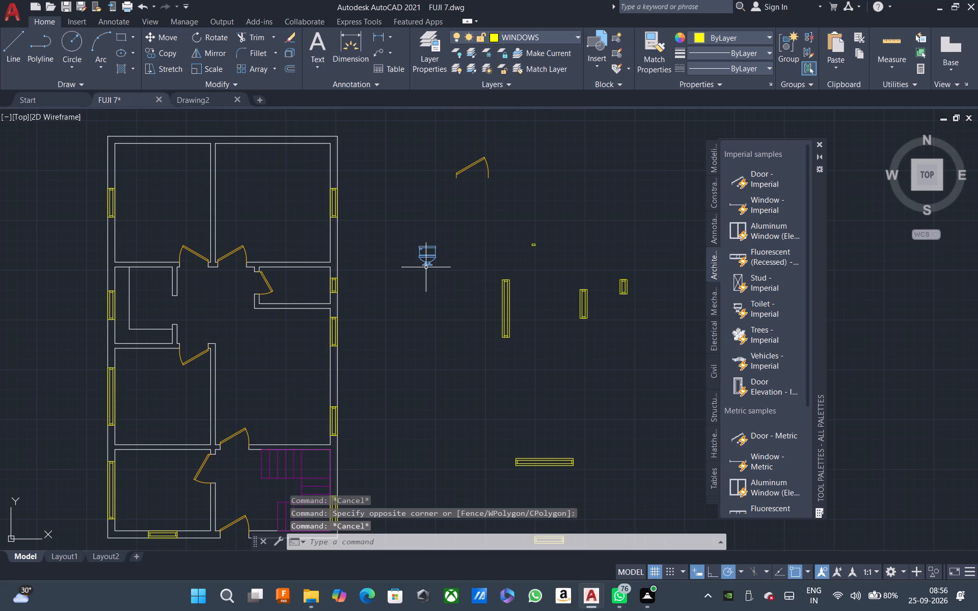
Switch the toilet block from its front elevation to its plan view.
{"action": "left_click", "coordinate": [425, 257]}
{"action": "left_click", "coordinate": [416, 272]}
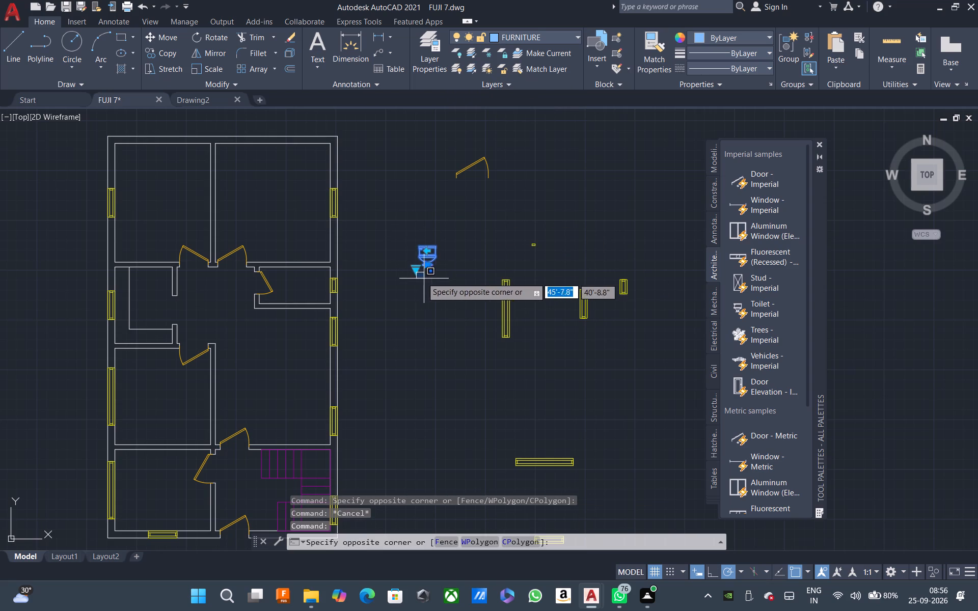
{"action": "left_click", "coordinate": [415, 273]}
{"action": "left_click", "coordinate": [414, 270]}
{"action": "left_click", "coordinate": [436, 289]}
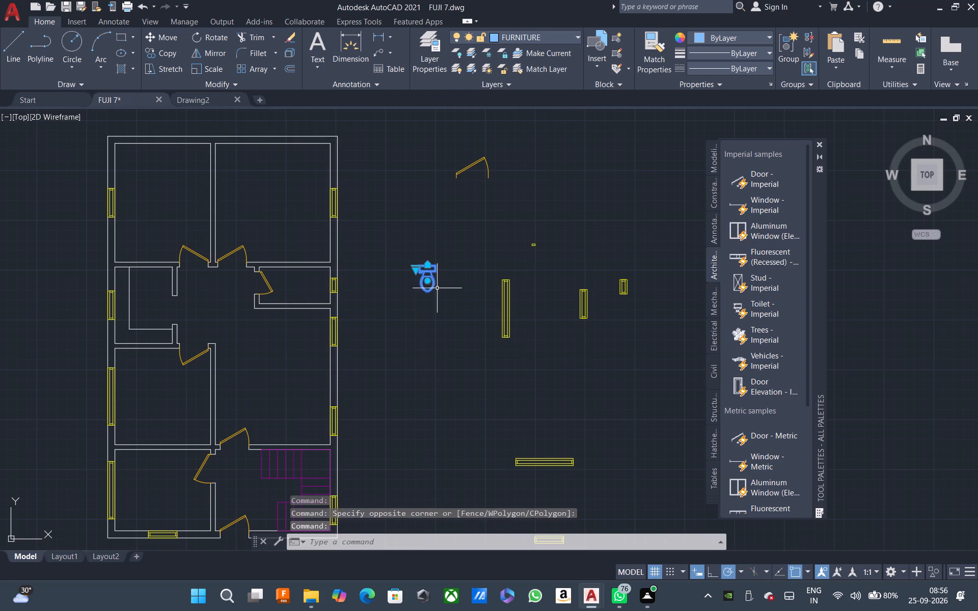
{"action": "key", "text": "Escape"}
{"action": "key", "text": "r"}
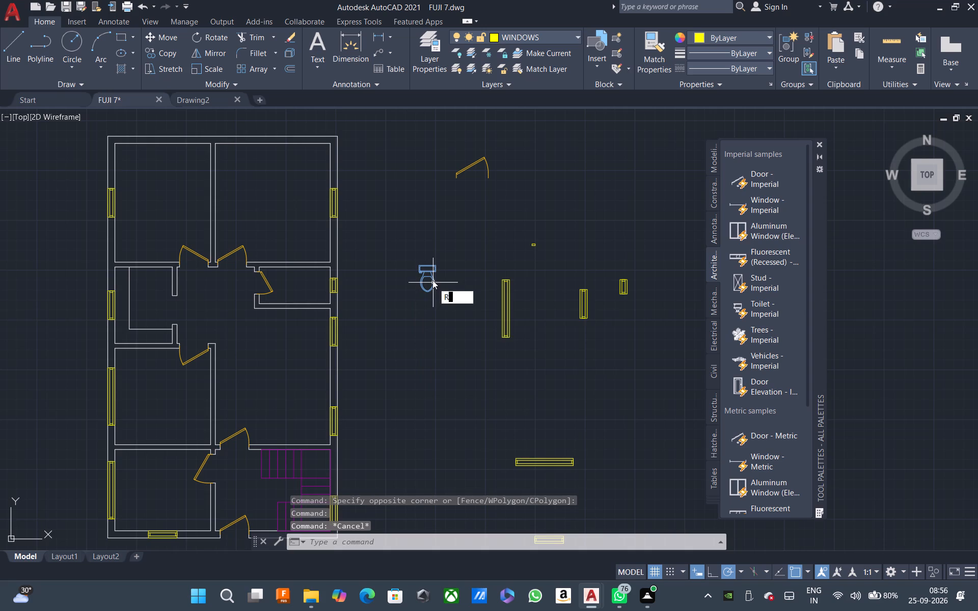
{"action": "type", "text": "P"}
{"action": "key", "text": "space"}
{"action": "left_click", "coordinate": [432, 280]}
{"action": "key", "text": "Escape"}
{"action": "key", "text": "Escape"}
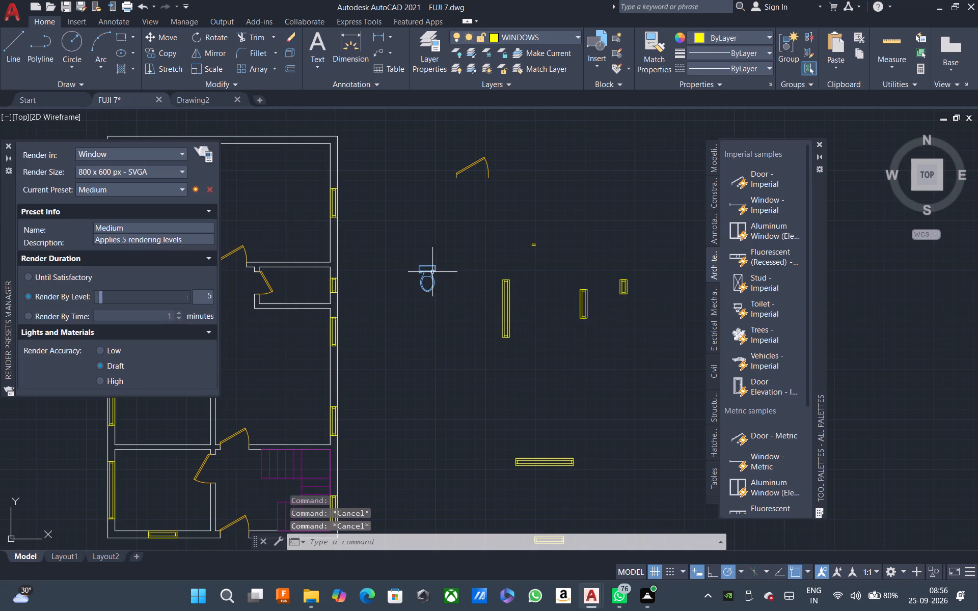
Rotate the toilet block a quarter turn clockwise about its tank's back midpoint so the tank faces east.
{"action": "left_click", "coordinate": [430, 271]}
{"action": "type", "text": "RO"}
{"action": "key", "text": "space"}
{"action": "scroll", "coordinate": [429, 266], "scroll_direction": "up", "scroll_amount": 3}
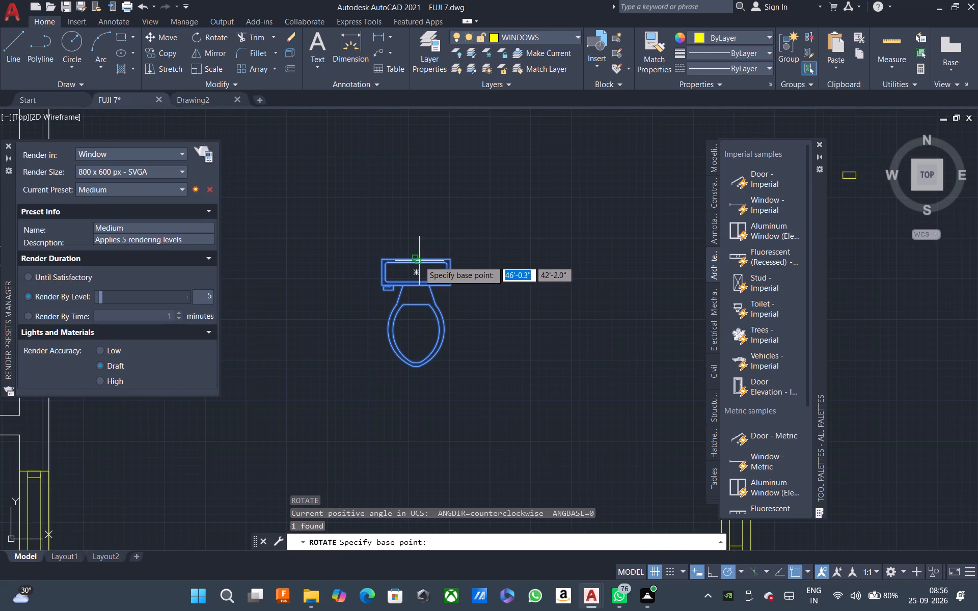
{"action": "left_click", "coordinate": [418, 261]}
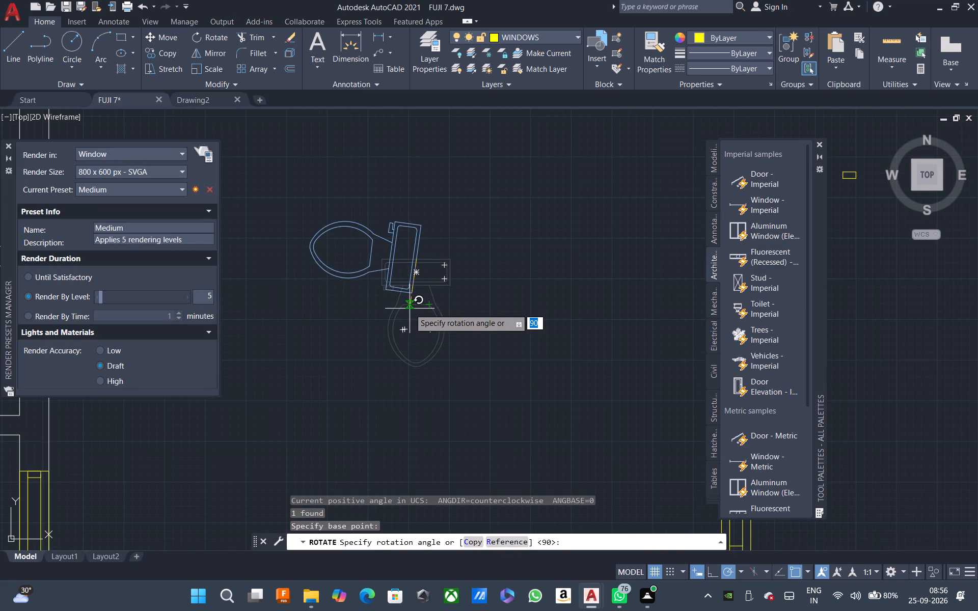
{"action": "left_click", "coordinate": [412, 327]}
{"action": "left_click", "coordinate": [436, 287]}
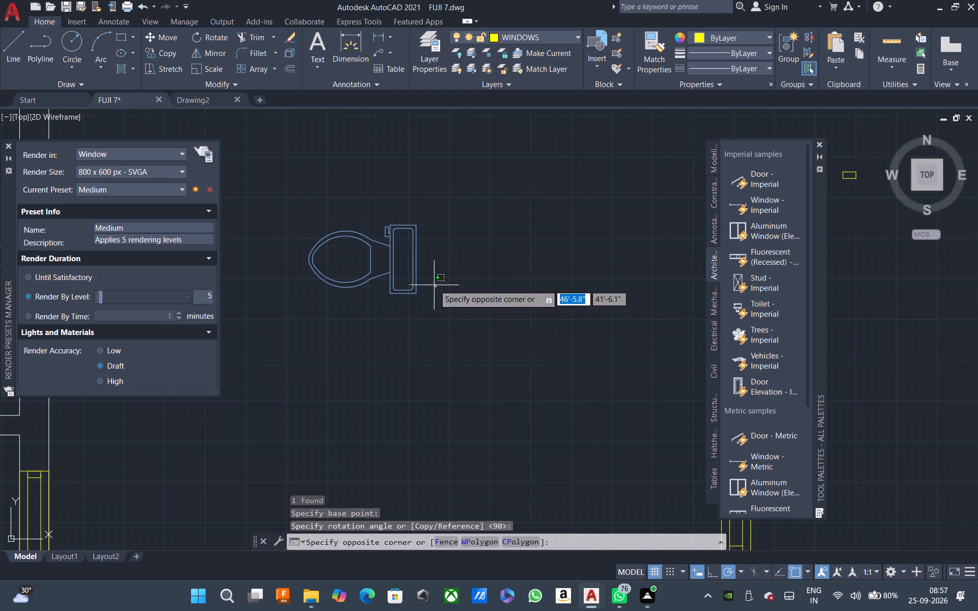
{"action": "left_click", "coordinate": [419, 268]}
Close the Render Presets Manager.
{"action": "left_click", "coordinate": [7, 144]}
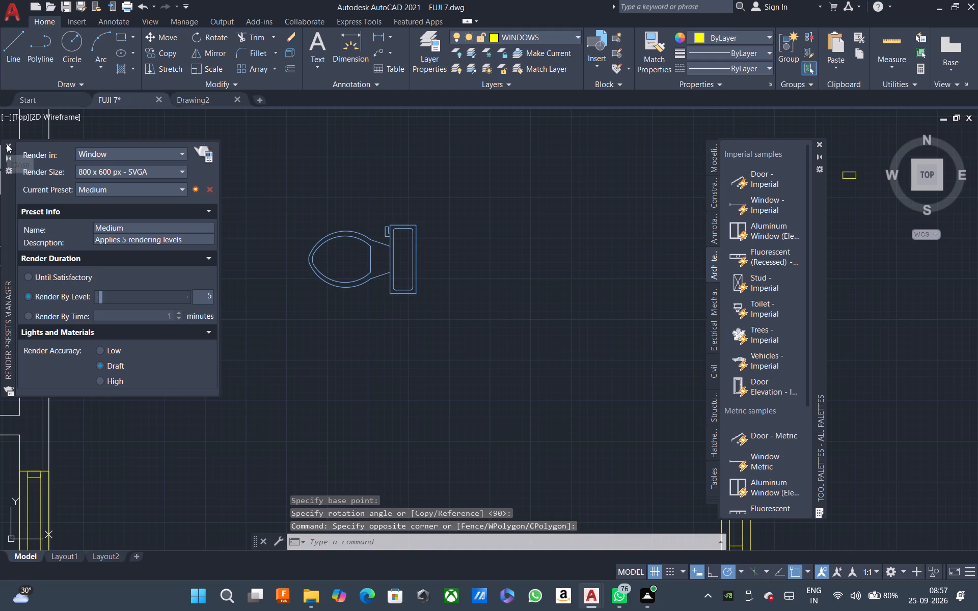
Move the toilet by its tank's back midpoint onto the small east room's inner east wall face, centred on the window.
{"action": "left_click", "coordinate": [520, 283]}
{"action": "left_click", "coordinate": [381, 226]}
{"action": "key", "text": "m"}
{"action": "scroll", "coordinate": [424, 245], "scroll_direction": "up", "scroll_amount": 1}
{"action": "key", "text": "space"}
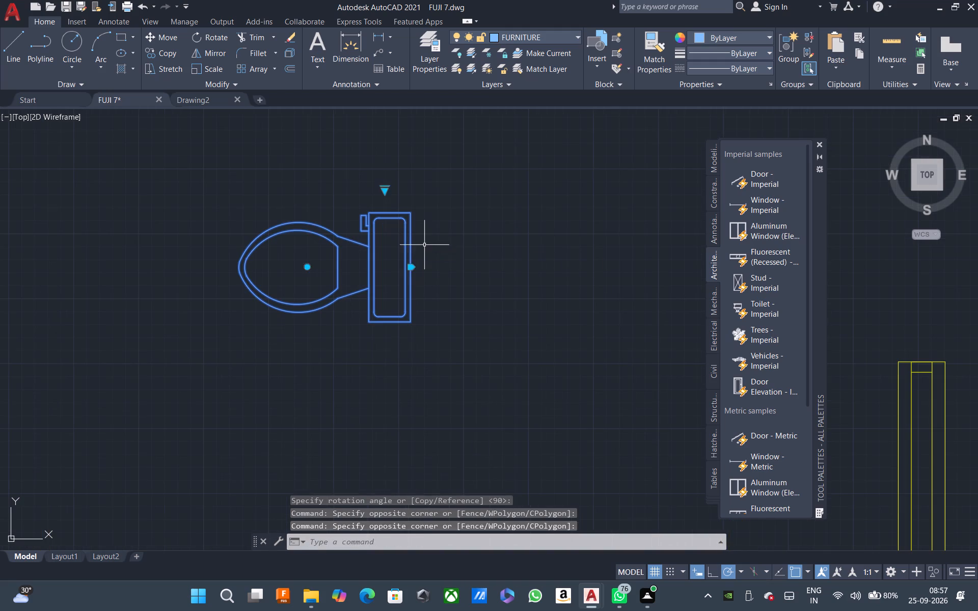
{"action": "left_click", "coordinate": [411, 268]}
{"action": "scroll", "coordinate": [455, 232], "scroll_direction": "down", "scroll_amount": 3}
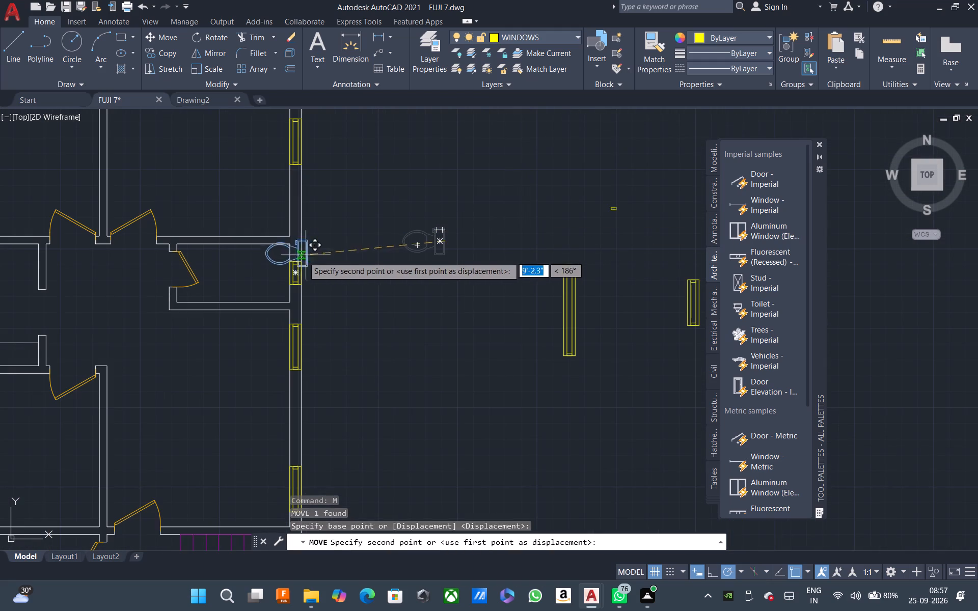
{"action": "scroll", "coordinate": [284, 266], "scroll_direction": "up", "scroll_amount": 4}
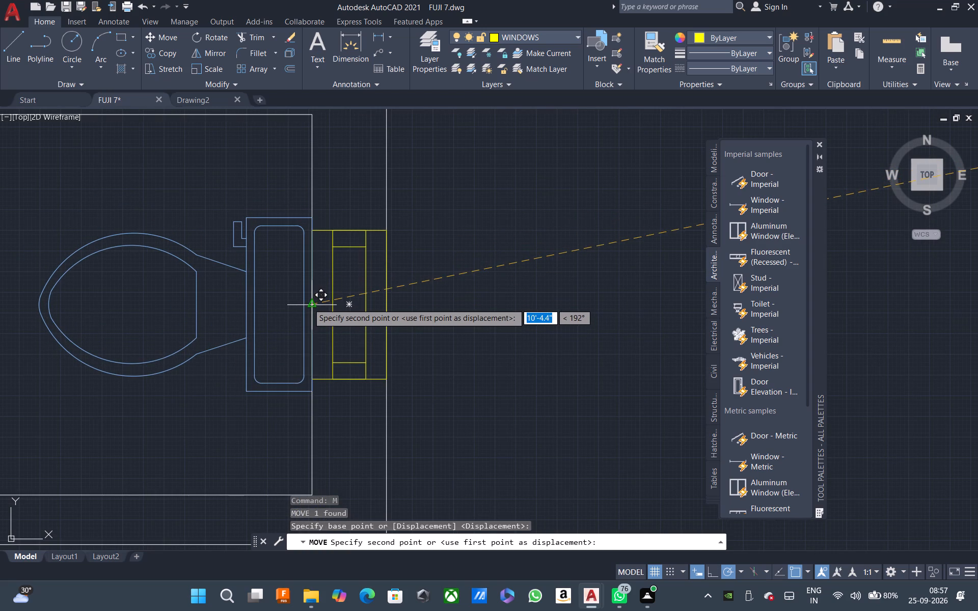
{"action": "left_click", "coordinate": [309, 303]}
{"action": "key", "text": "Escape"}
Close the Tool Palettes window.
{"action": "scroll", "coordinate": [376, 238], "scroll_direction": "down", "scroll_amount": 3}
{"action": "scroll", "coordinate": [431, 260], "scroll_direction": "down", "scroll_amount": 3}
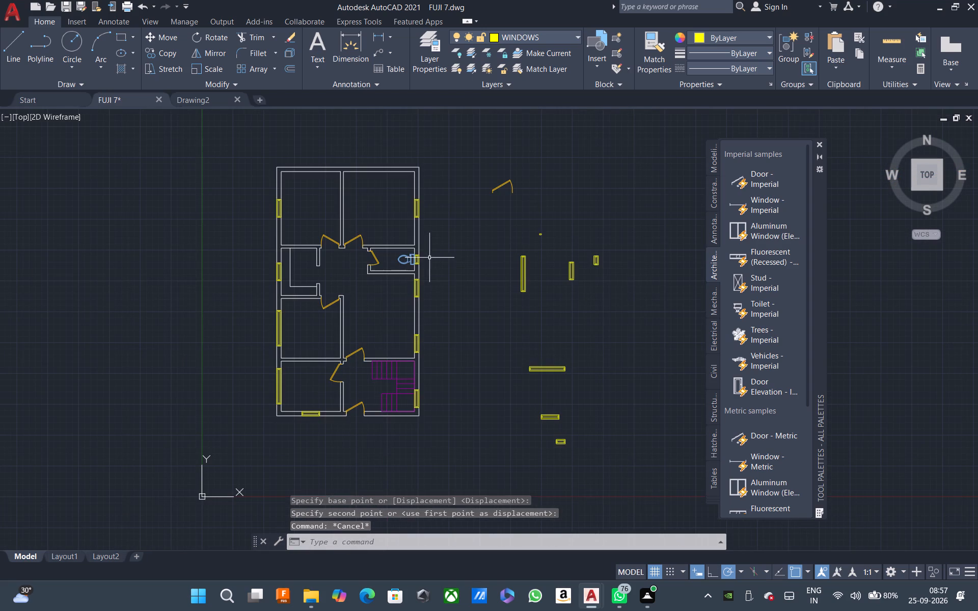
{"action": "middle_click_drag", "start_coordinate": [460, 285], "coordinate": [419, 285]}
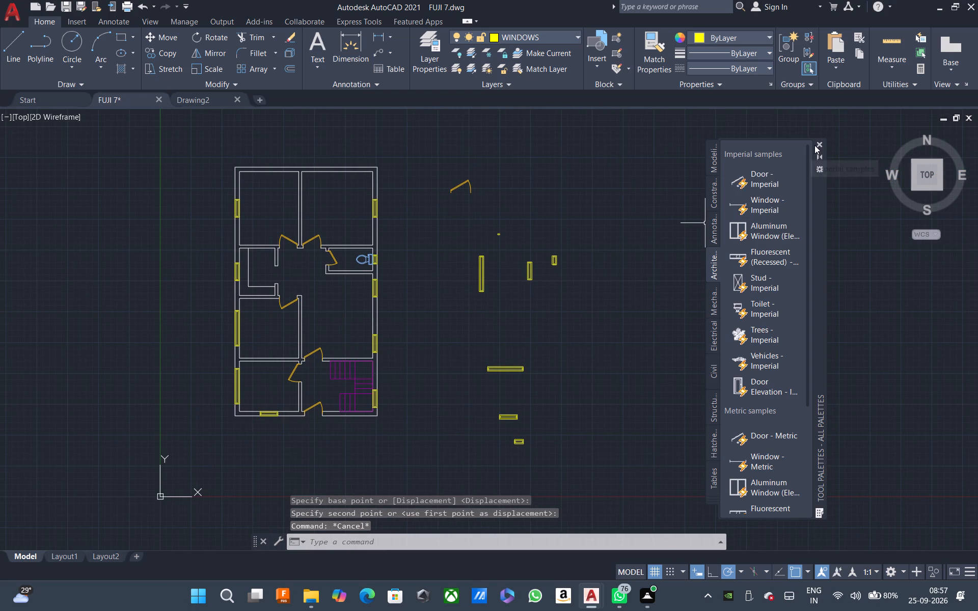
{"action": "left_click", "coordinate": [819, 144]}
Save the FUJI 7 drawing.
{"action": "scroll", "coordinate": [504, 262], "scroll_direction": "down", "scroll_amount": 1}
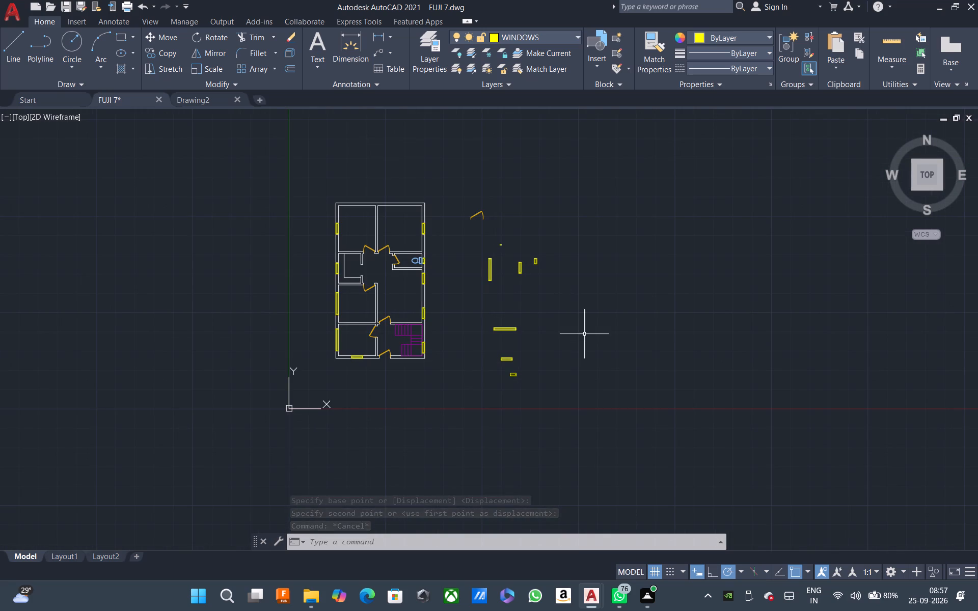
{"action": "key", "text": "ctrl+s"}
{"action": "key", "text": "ctrl+s"}
{"action": "key", "text": "ctrl+s"}
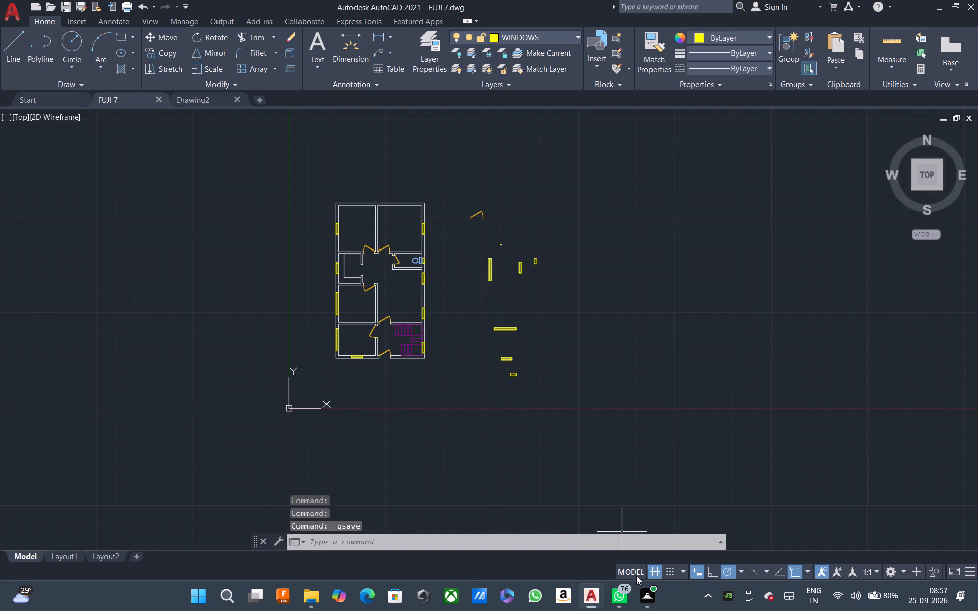
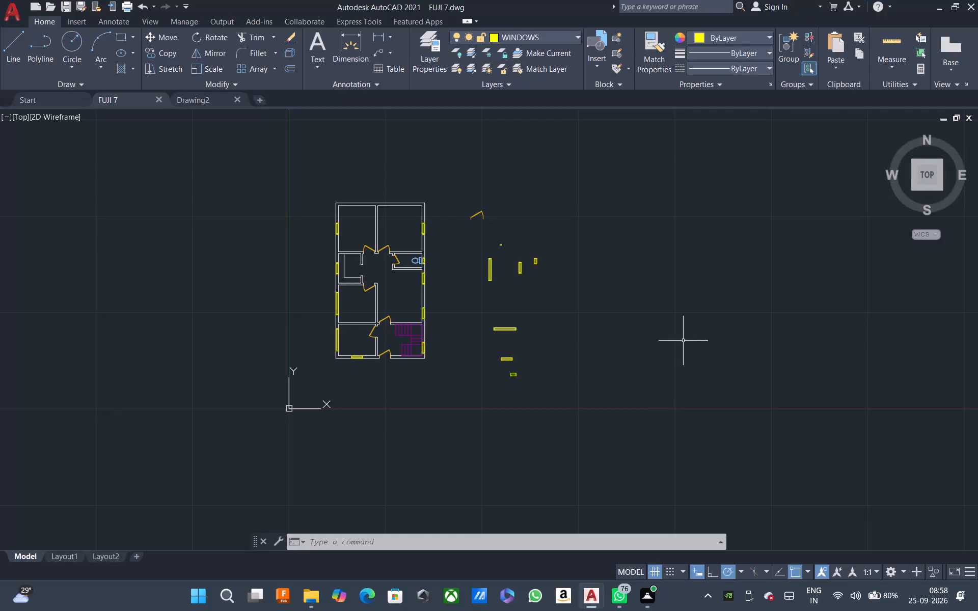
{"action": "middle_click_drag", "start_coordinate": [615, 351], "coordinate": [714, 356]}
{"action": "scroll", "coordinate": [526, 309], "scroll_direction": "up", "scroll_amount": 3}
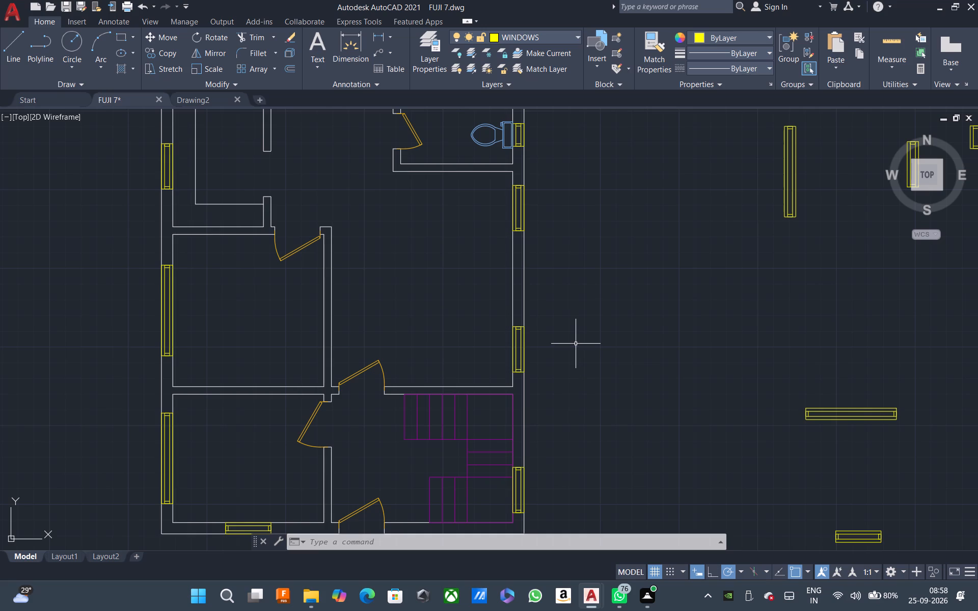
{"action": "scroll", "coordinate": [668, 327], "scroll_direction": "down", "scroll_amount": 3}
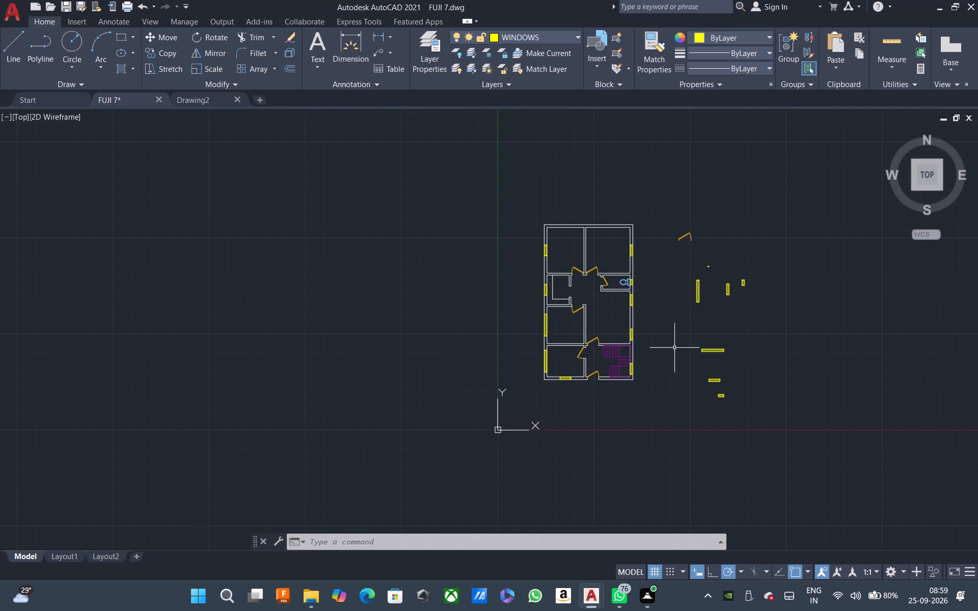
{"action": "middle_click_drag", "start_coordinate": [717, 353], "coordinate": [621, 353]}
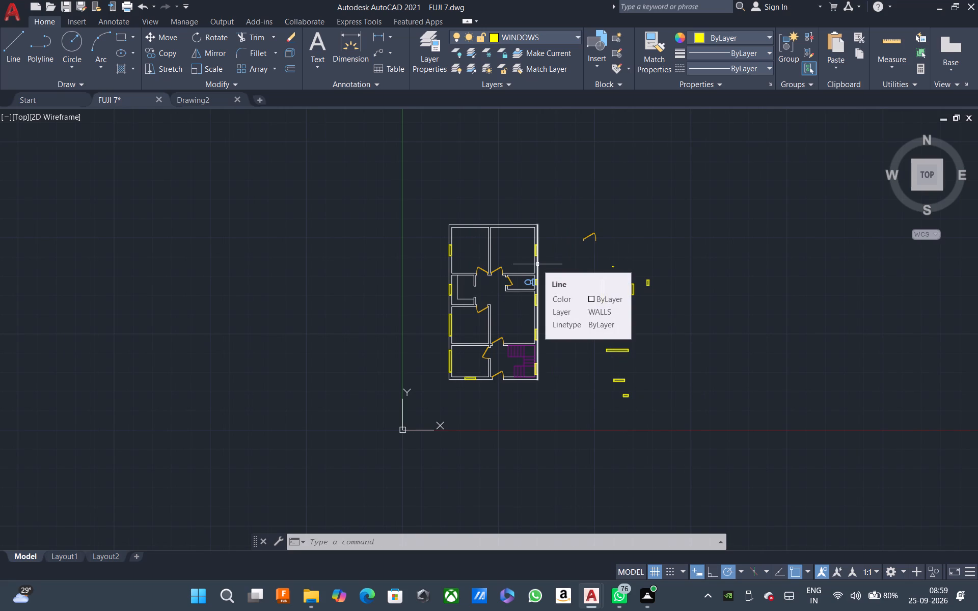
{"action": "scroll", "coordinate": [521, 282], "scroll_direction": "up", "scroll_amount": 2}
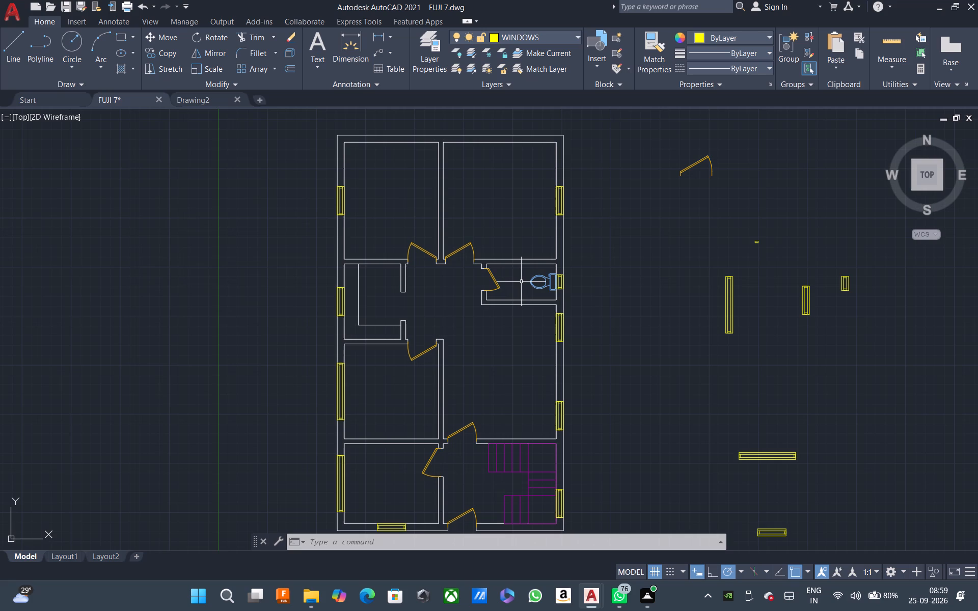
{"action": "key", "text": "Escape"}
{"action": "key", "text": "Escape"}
Open the tool palettes, look through the architectural samples for usable furniture, and close them again.
{"action": "scroll", "coordinate": [521, 282], "scroll_direction": "down", "scroll_amount": 1}
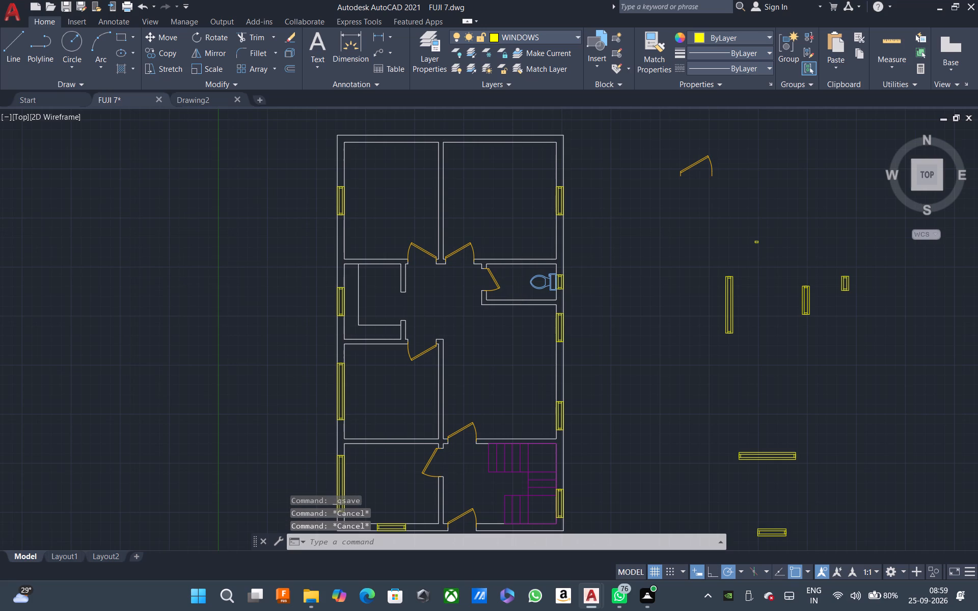
{"action": "type", "text": "TP"}
{"action": "key", "text": "space"}
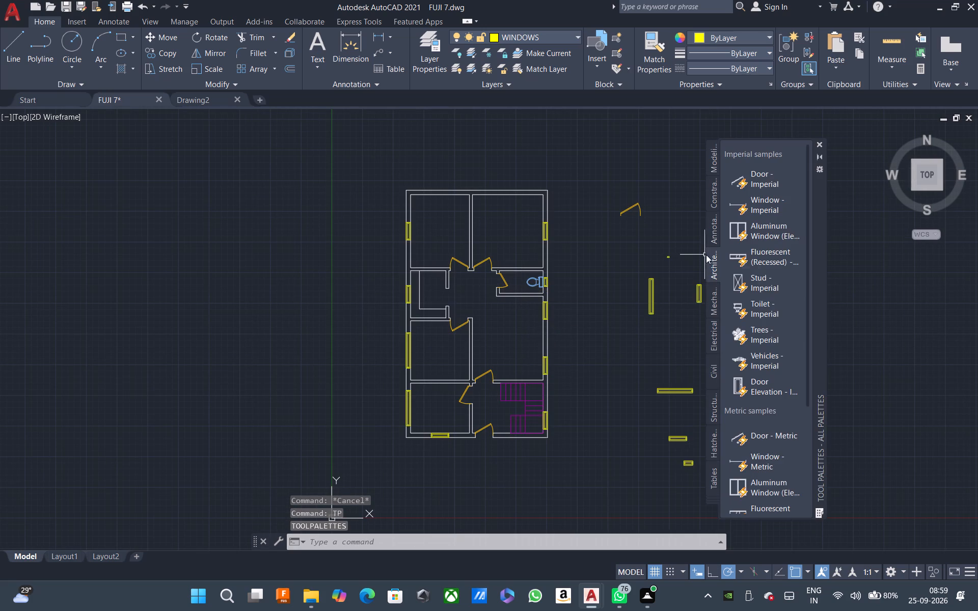
{"action": "scroll", "coordinate": [730, 277], "scroll_direction": "down", "scroll_amount": 2}
{"action": "scroll", "coordinate": [740, 358], "scroll_direction": "up", "scroll_amount": 1}
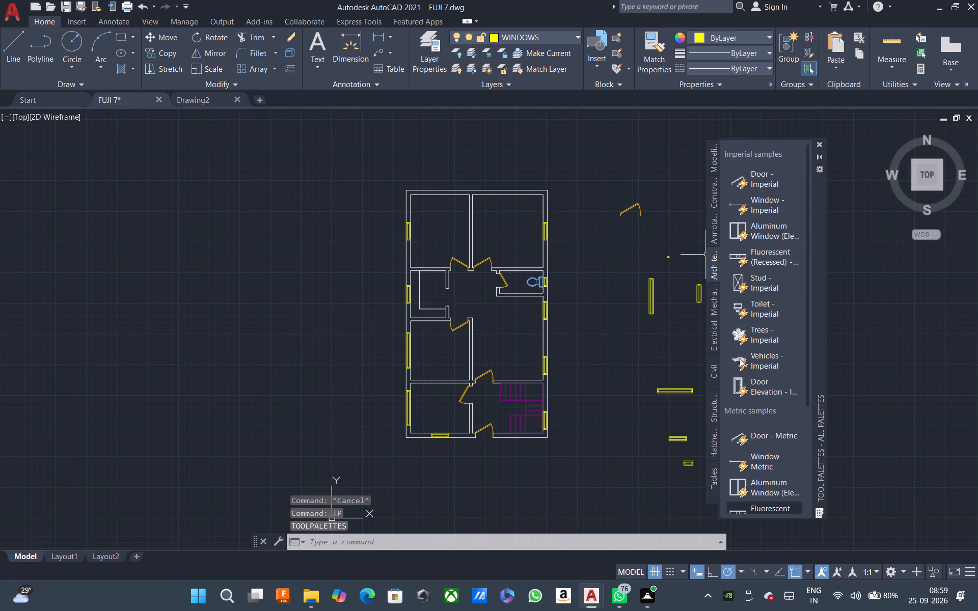
{"action": "scroll", "coordinate": [740, 358], "scroll_direction": "up", "scroll_amount": 2}
{"action": "left_click", "coordinate": [817, 146]}
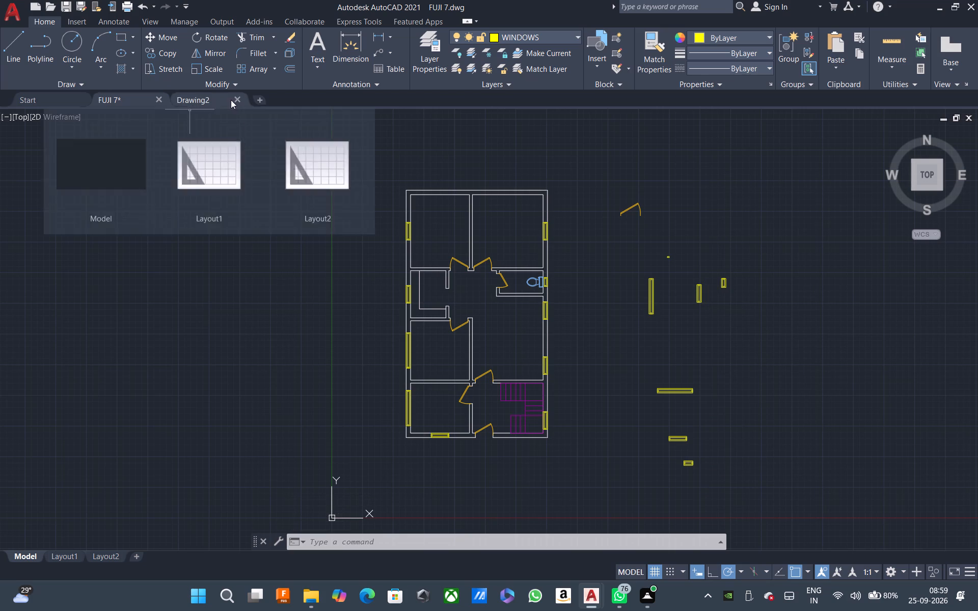
Close the Drawing2 file.
{"action": "left_click", "coordinate": [236, 101]}
Open the FUJI 5 drawing from the recent documents.
{"action": "left_click", "coordinate": [65, 96]}
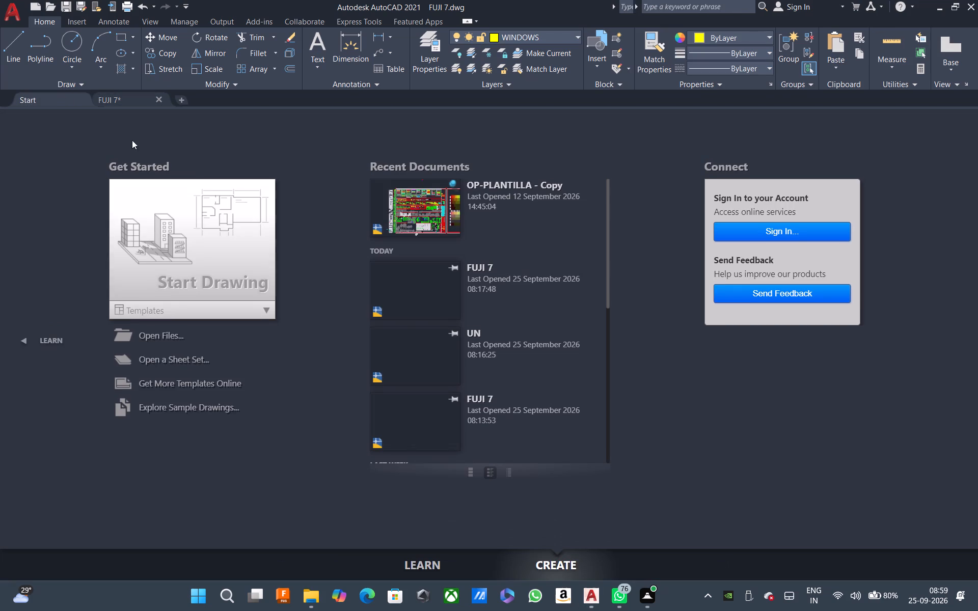
{"action": "scroll", "coordinate": [443, 230], "scroll_direction": "down", "scroll_amount": 2}
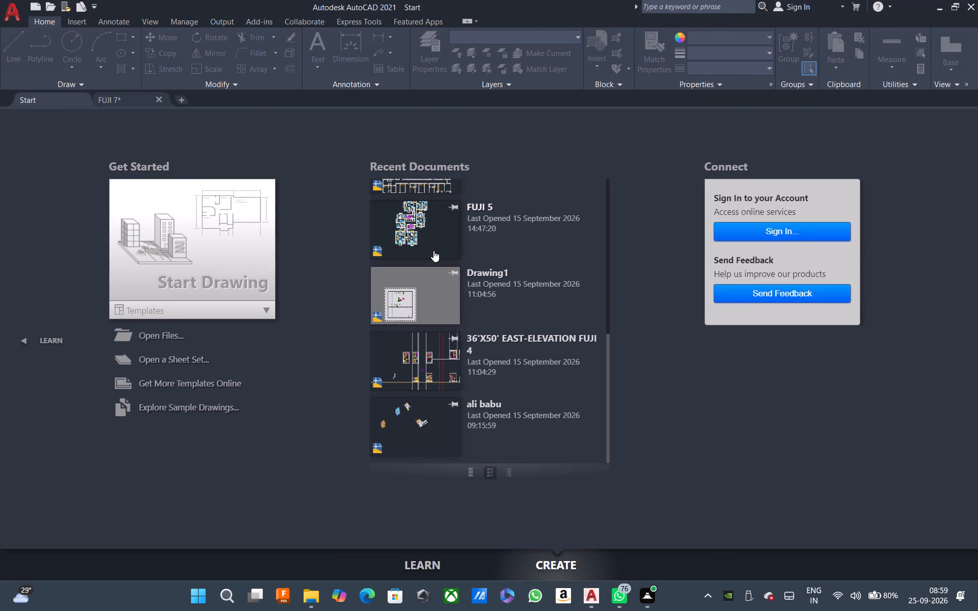
{"action": "left_click", "coordinate": [433, 248]}
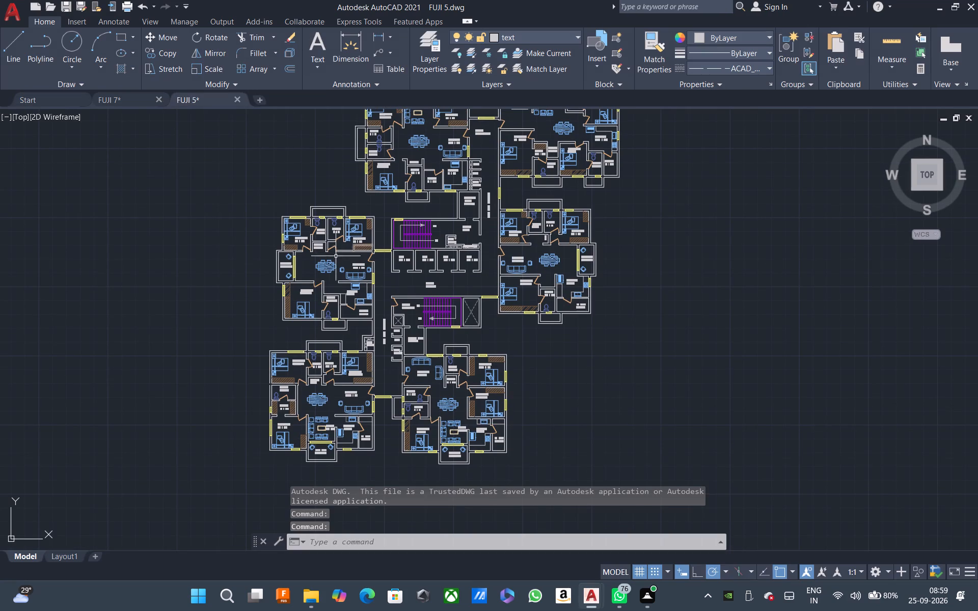
Copy the double bed with its bedside tables from the 13' x 12' bedroom of the lower flat to the clipboard.
{"action": "scroll", "coordinate": [346, 227], "scroll_direction": "up", "scroll_amount": 3}
{"action": "scroll", "coordinate": [371, 243], "scroll_direction": "down", "scroll_amount": 2}
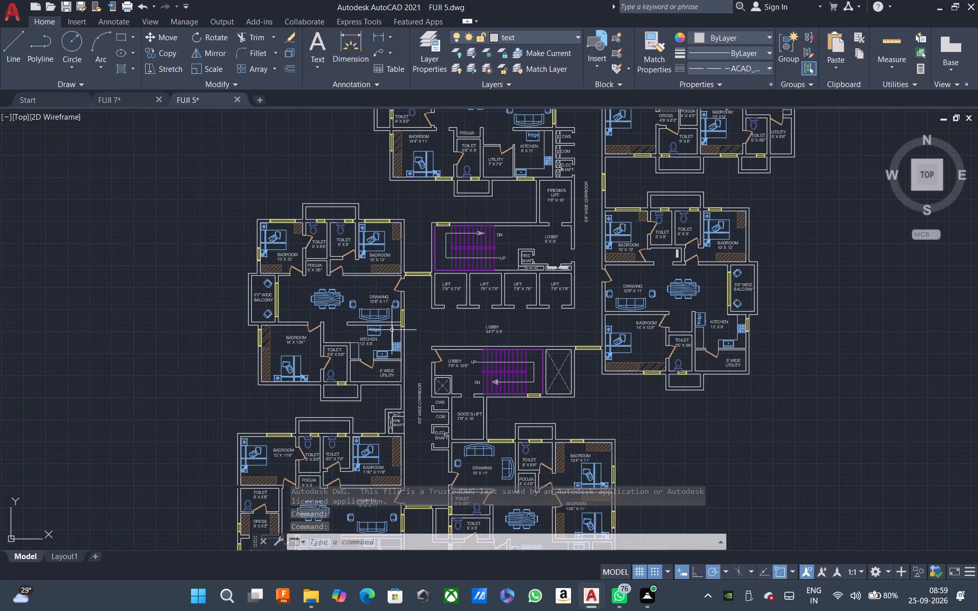
{"action": "scroll", "coordinate": [391, 329], "scroll_direction": "down", "scroll_amount": 1}
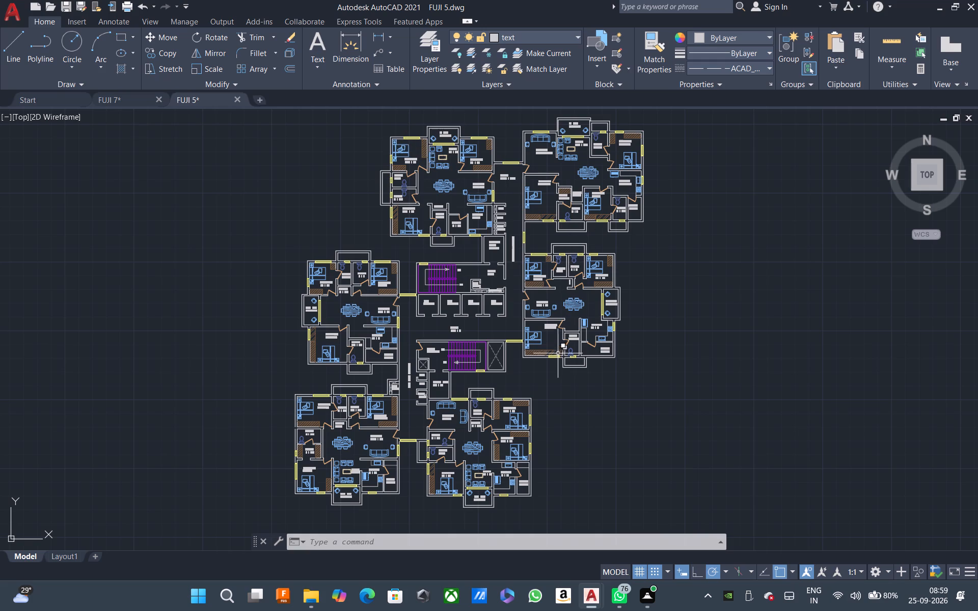
{"action": "scroll", "coordinate": [449, 486], "scroll_direction": "up", "scroll_amount": 3}
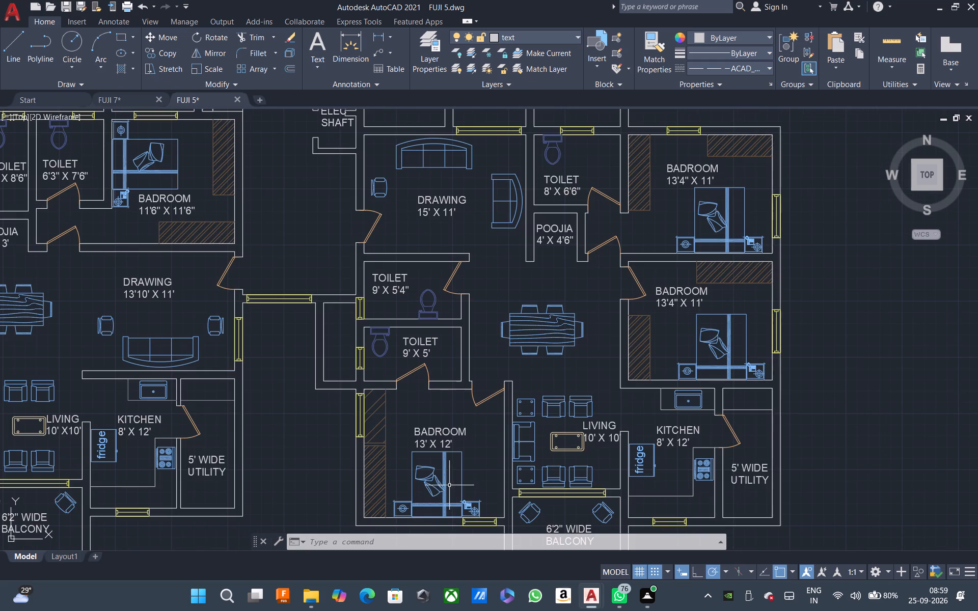
{"action": "left_click", "coordinate": [474, 477]}
{"action": "left_click", "coordinate": [418, 474]}
{"action": "scroll", "coordinate": [453, 455], "scroll_direction": "down", "scroll_amount": 2}
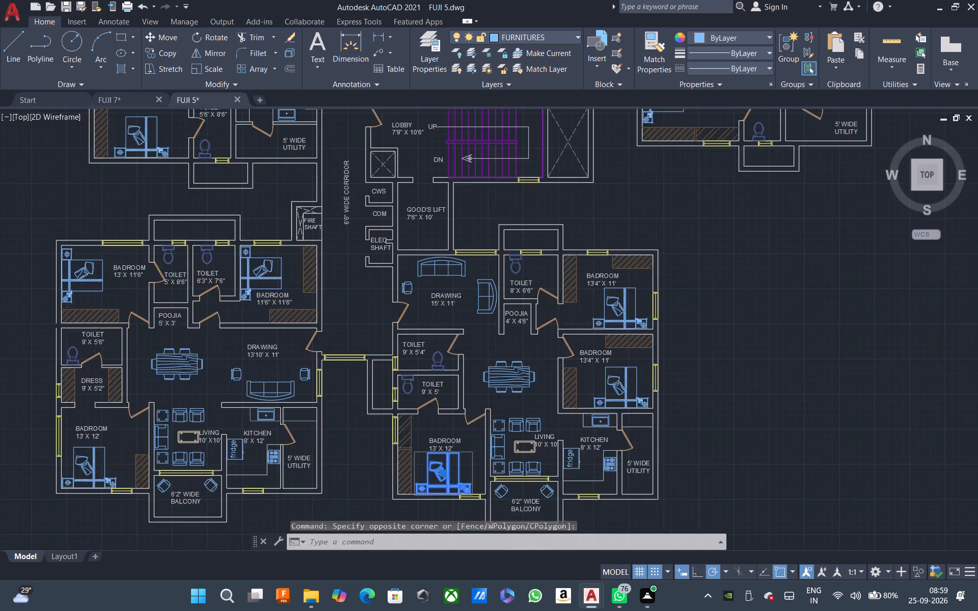
{"action": "key", "text": "ctrl+c"}
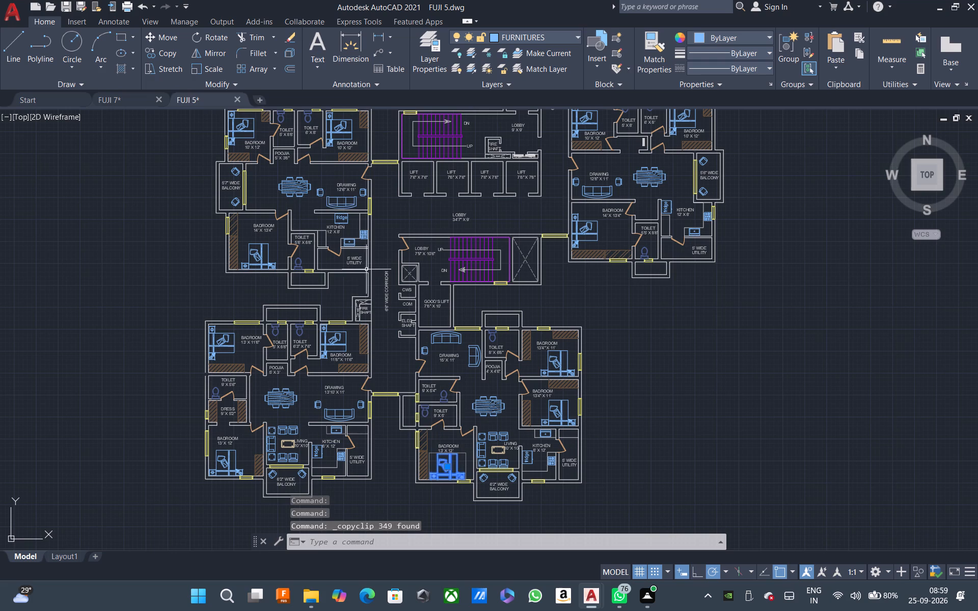
Paste the copied bed set into the FUJI 7 drawing, in the empty space to the left of the floor plan.
{"action": "left_click", "coordinate": [106, 103]}
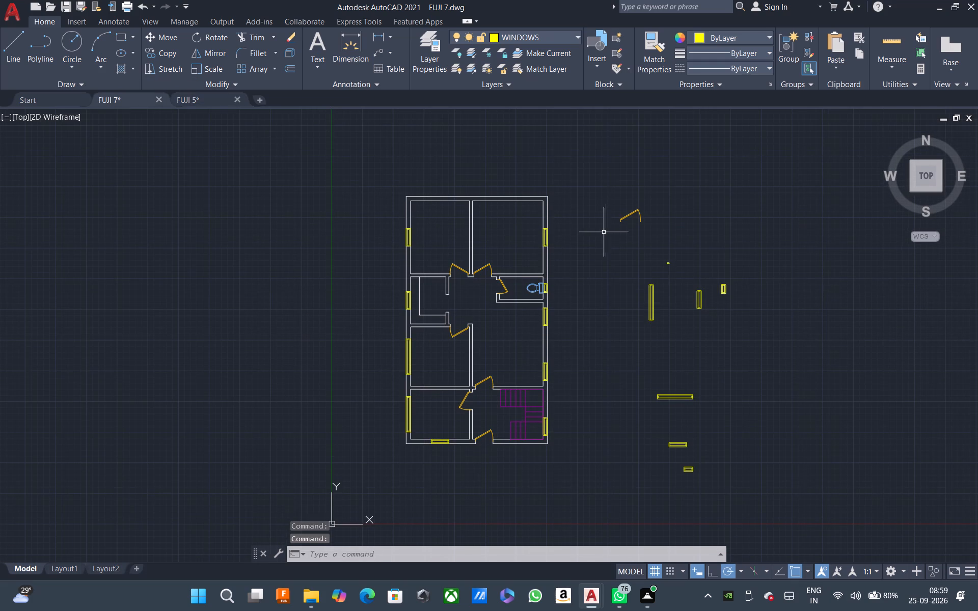
{"action": "key", "text": "ctrl+v"}
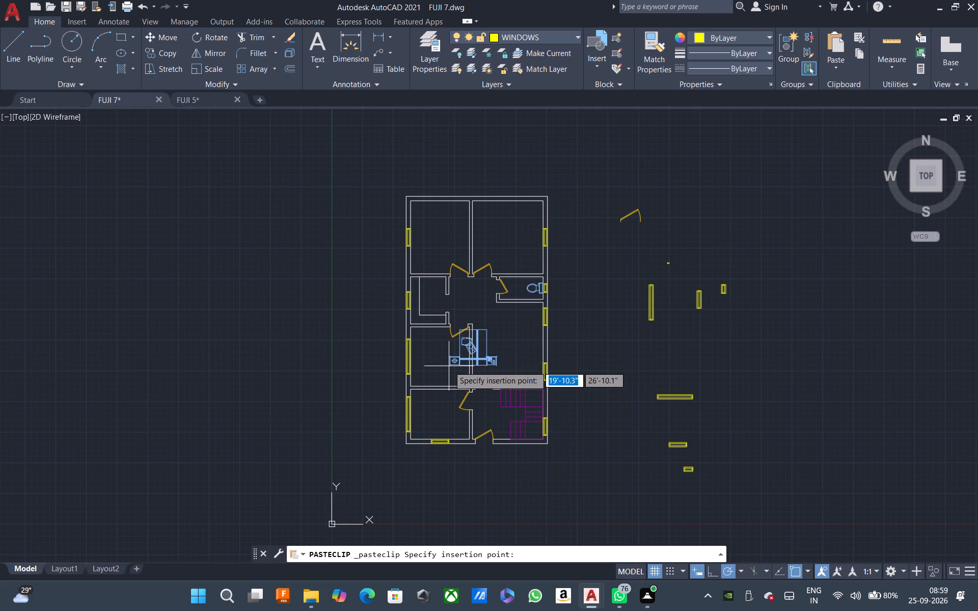
{"action": "scroll", "coordinate": [412, 385], "scroll_direction": "up", "scroll_amount": 3}
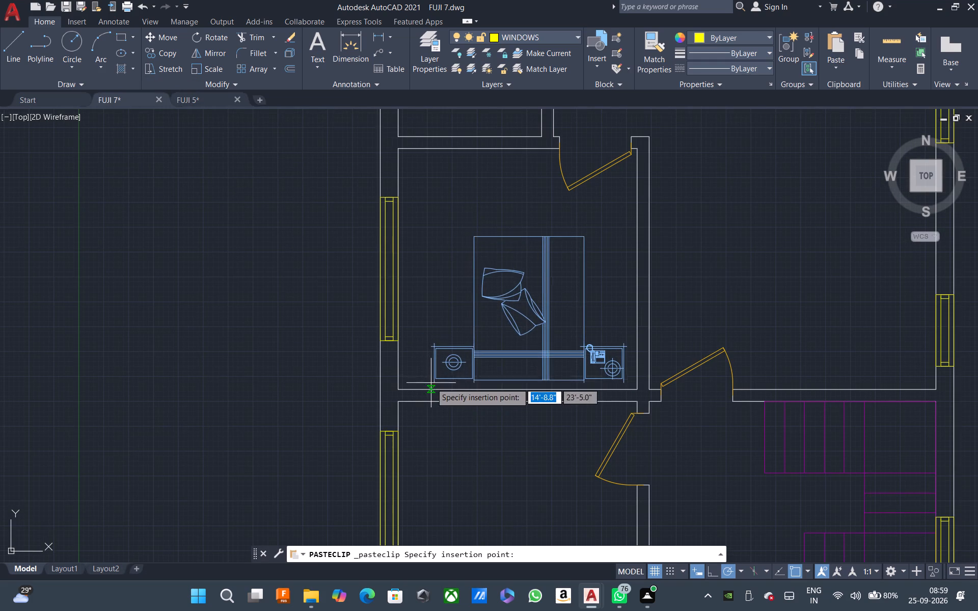
{"action": "scroll", "coordinate": [423, 388], "scroll_direction": "down", "scroll_amount": 4}
{"action": "left_click", "coordinate": [294, 308]}
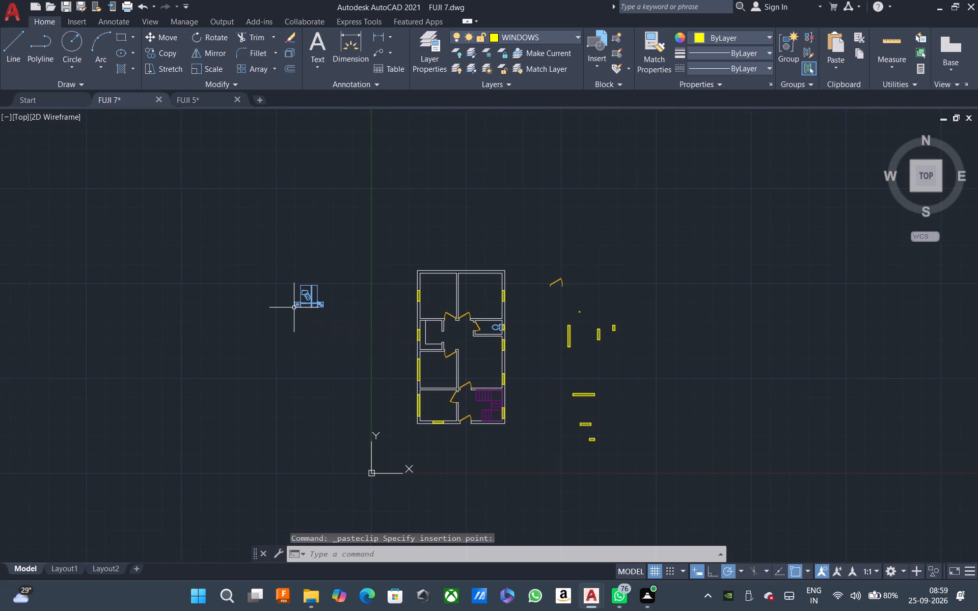
Group all the objects of the pasted bed set into one unnamed group.
{"action": "left_click", "coordinate": [327, 318]}
{"action": "left_click", "coordinate": [305, 264]}
{"action": "left_click", "coordinate": [369, 346]}
{"action": "left_click", "coordinate": [259, 231]}
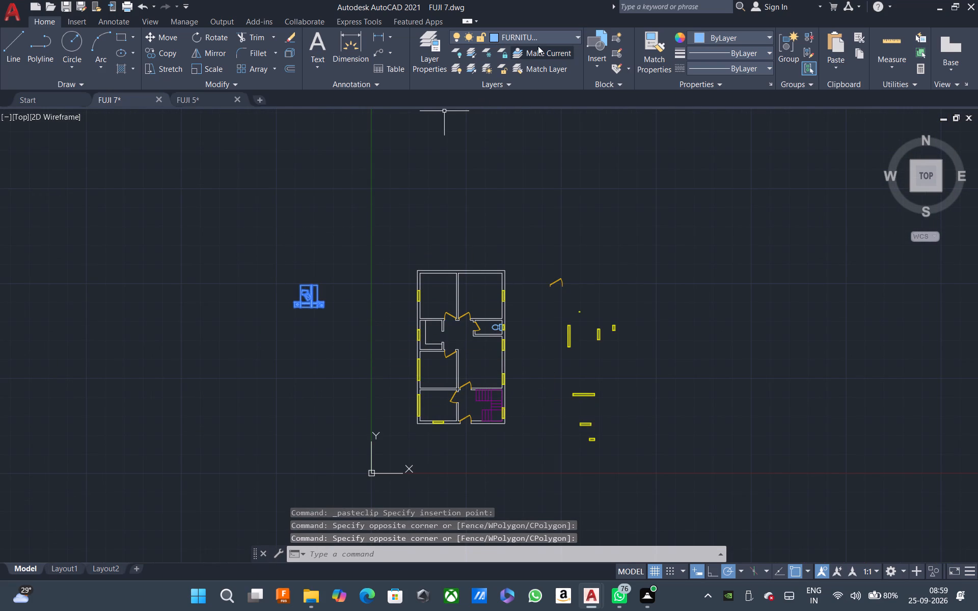
{"action": "key", "text": "g"}
{"action": "key", "text": "space"}
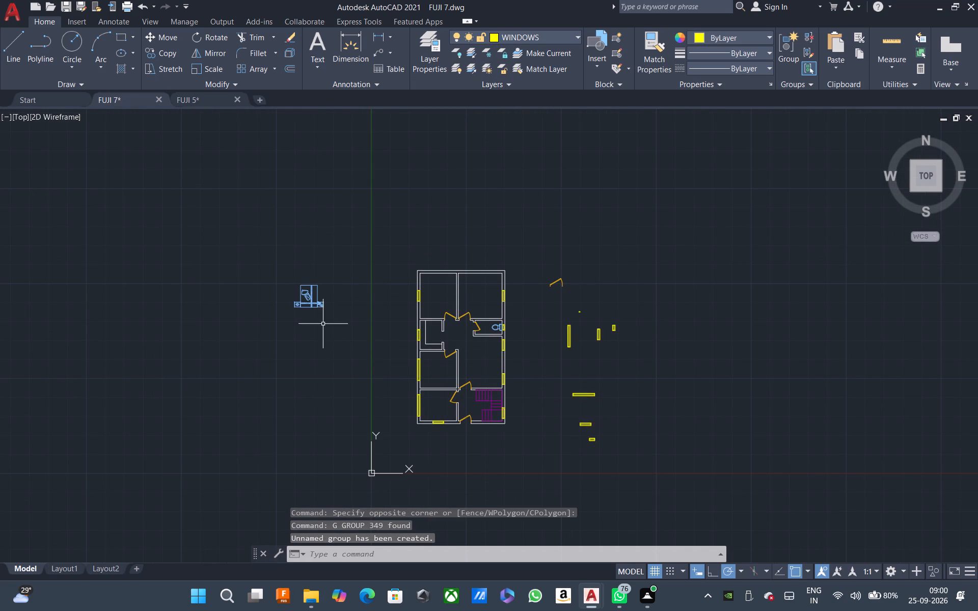
Assign the bed group to the FURNITURES layer and clear the selection.
{"action": "left_click", "coordinate": [323, 324]}
{"action": "left_click", "coordinate": [263, 243]}
{"action": "left_click", "coordinate": [531, 37]}
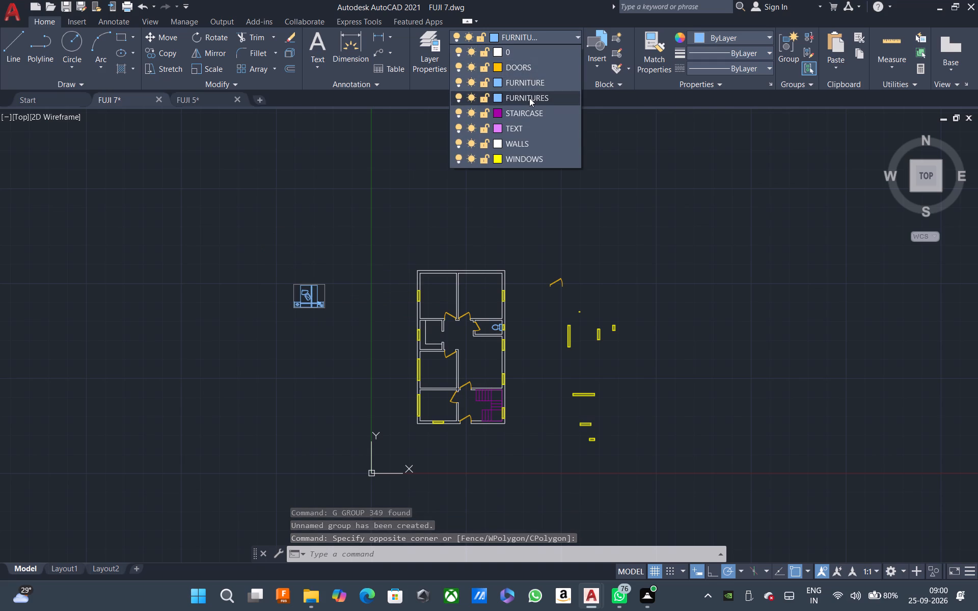
{"action": "left_click", "coordinate": [529, 98]}
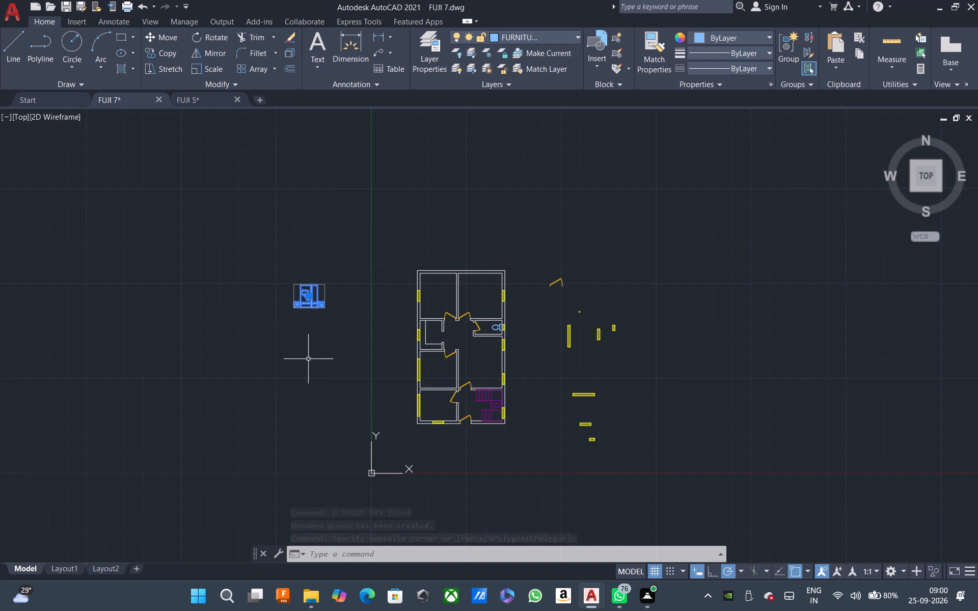
{"action": "key", "text": "Escape"}
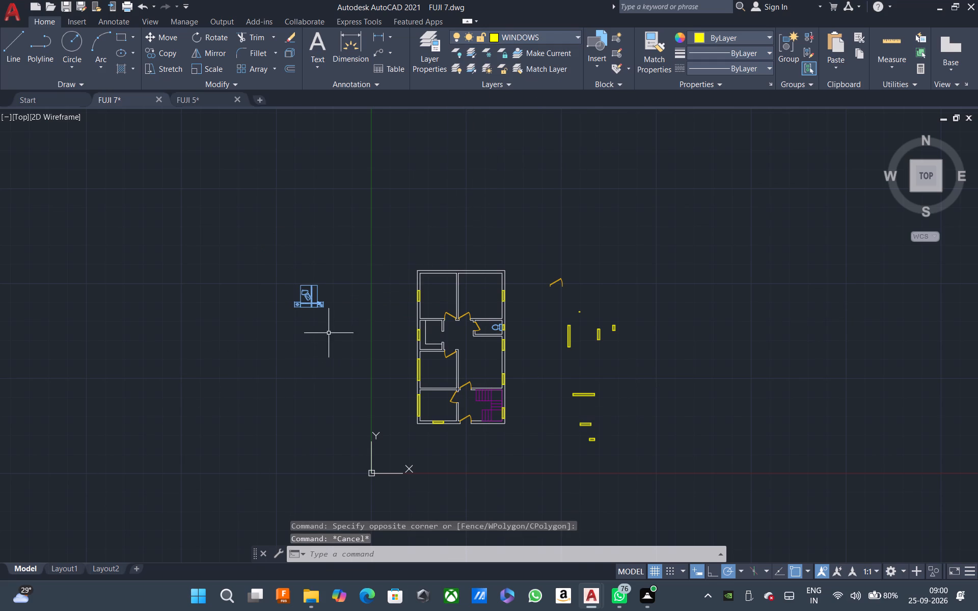
Mirror the bed group about a horizontal line along its headboard edge, keeping the source objects.
{"action": "left_click", "coordinate": [333, 328]}
{"action": "left_click", "coordinate": [277, 261]}
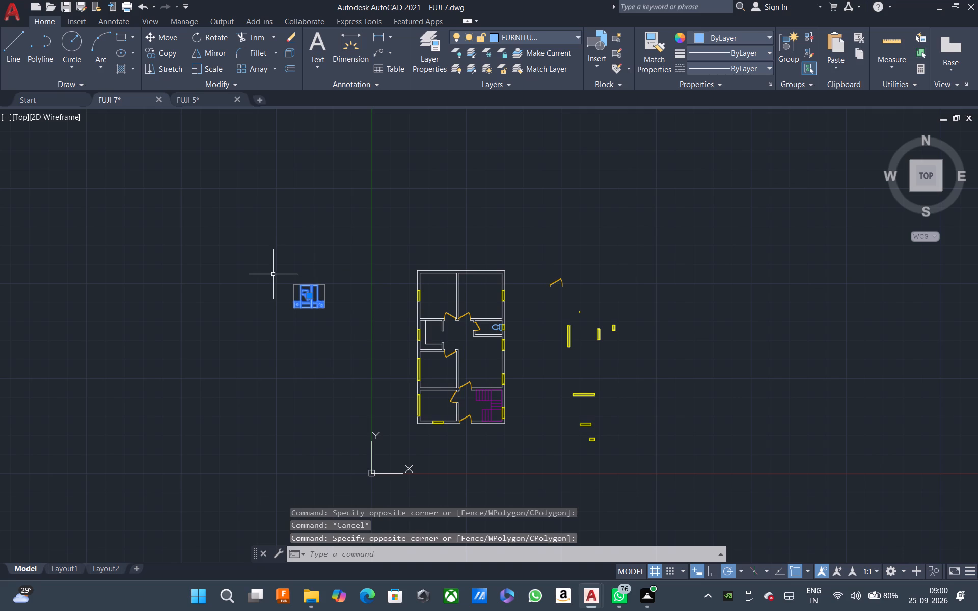
{"action": "type", "text": "MI"}
{"action": "key", "text": "space"}
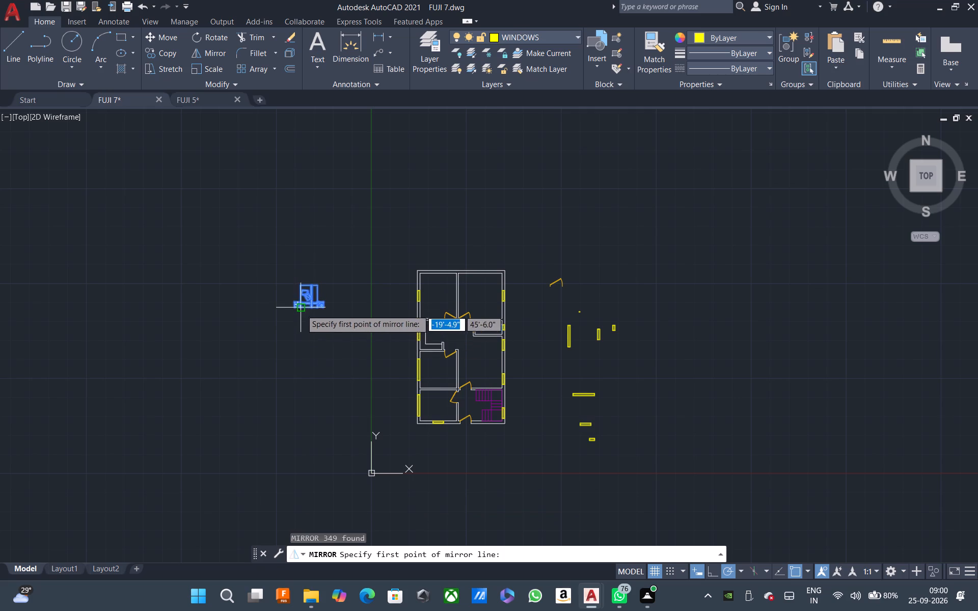
{"action": "left_click", "coordinate": [300, 308]}
{"action": "left_click", "coordinate": [210, 308]}
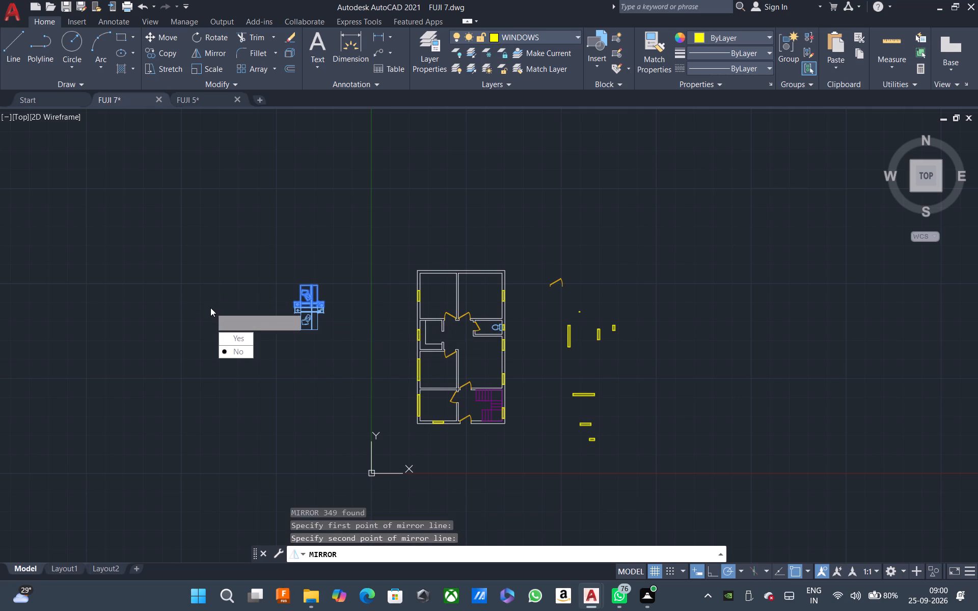
{"action": "left_click_drag", "start_coordinate": [243, 353], "coordinate": [210, 308]}
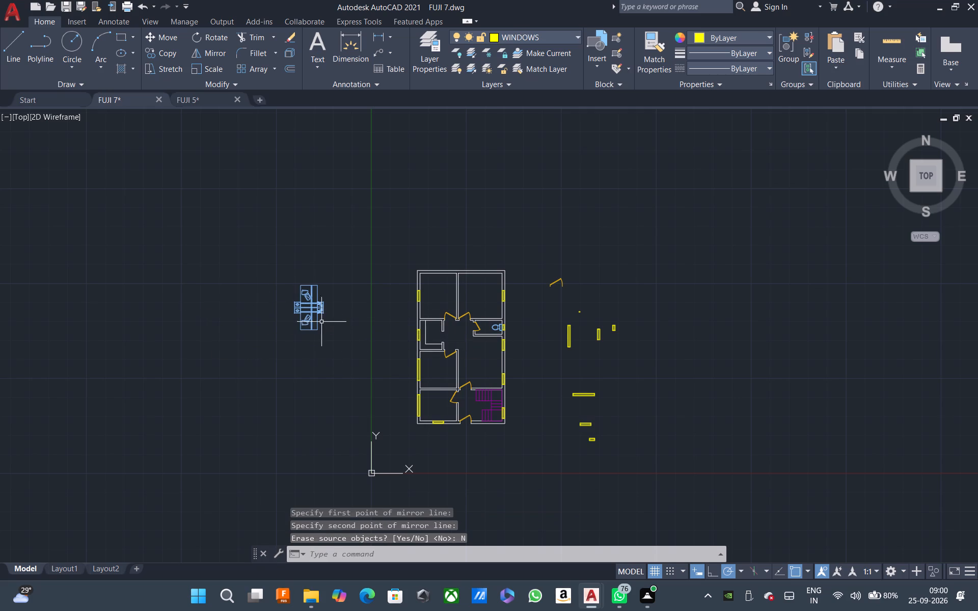
Move the upper bed group, by its headboard edge, into the room below the wardrobe-like alcove, placing the headboard just inside that room's lower wall.
{"action": "left_click", "coordinate": [317, 286]}
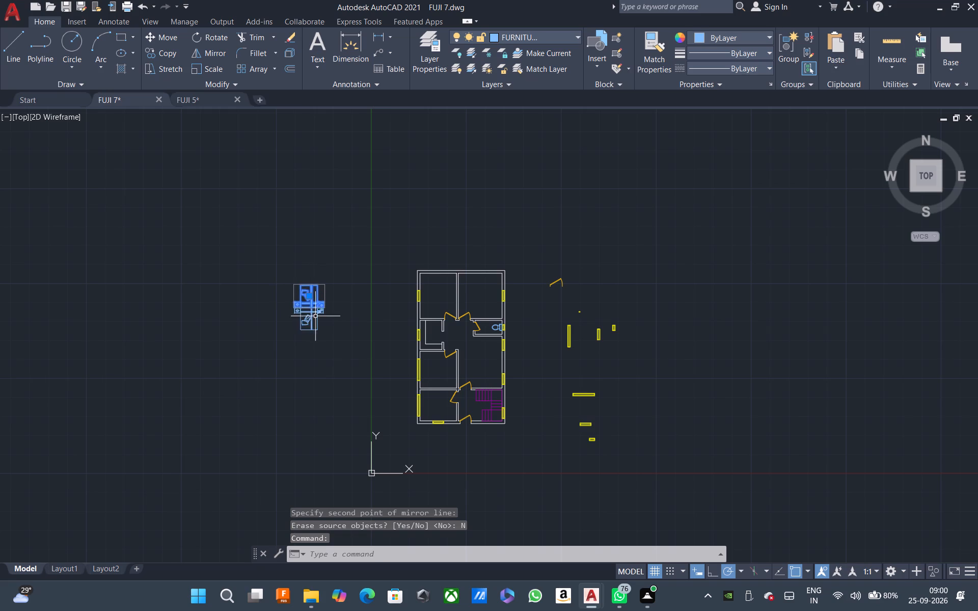
{"action": "type", "text": "M"}
{"action": "key", "text": "space"}
{"action": "scroll", "coordinate": [296, 311], "scroll_direction": "up", "scroll_amount": 3}
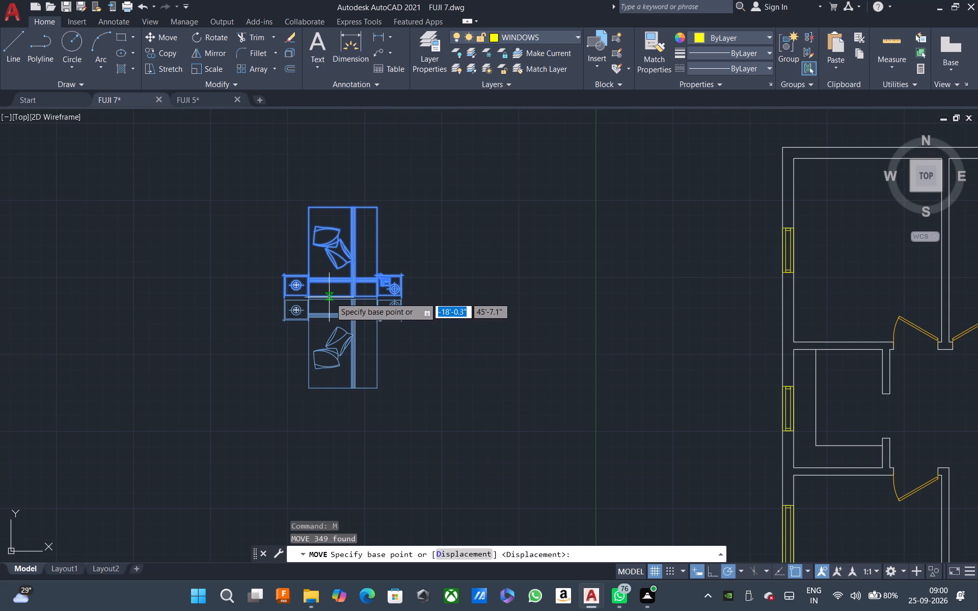
{"action": "left_click", "coordinate": [341, 297]}
{"action": "middle_click_drag", "start_coordinate": [527, 322], "coordinate": [493, 322]}
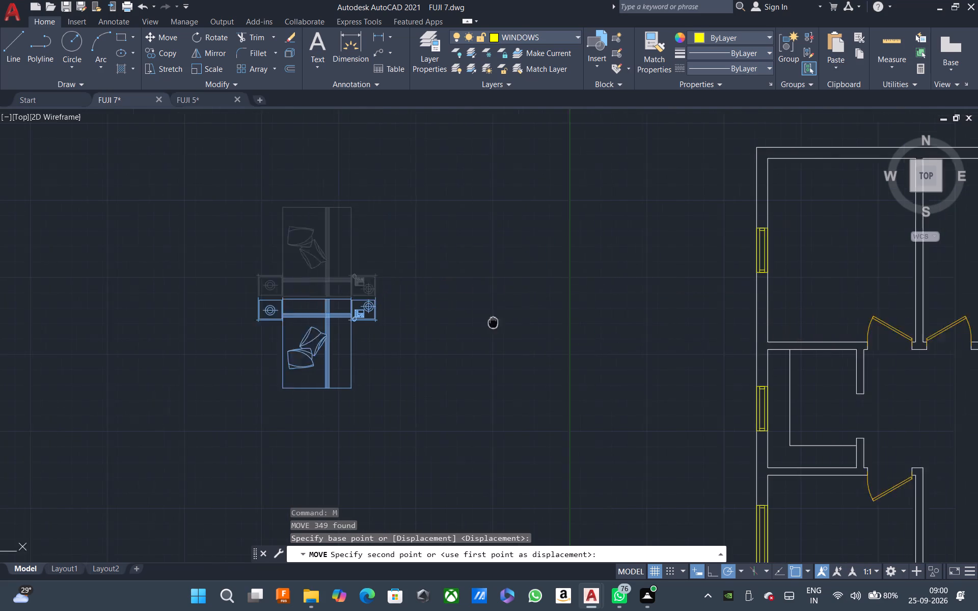
{"action": "middle_click_drag", "start_coordinate": [493, 322], "coordinate": [236, 290]}
{"action": "middle_click_drag", "start_coordinate": [558, 454], "coordinate": [470, 258]}
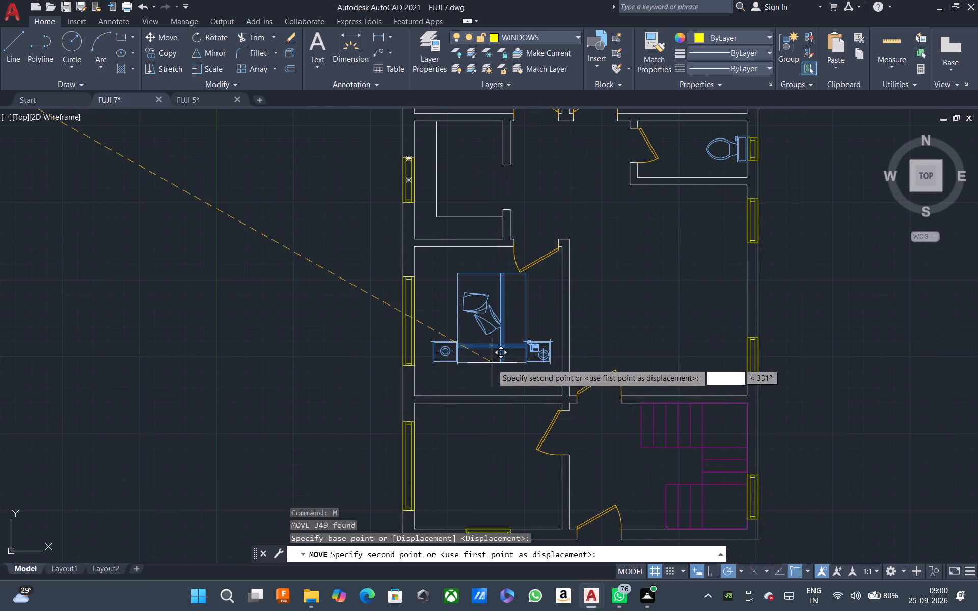
{"action": "scroll", "coordinate": [484, 378], "scroll_direction": "up", "scroll_amount": 3}
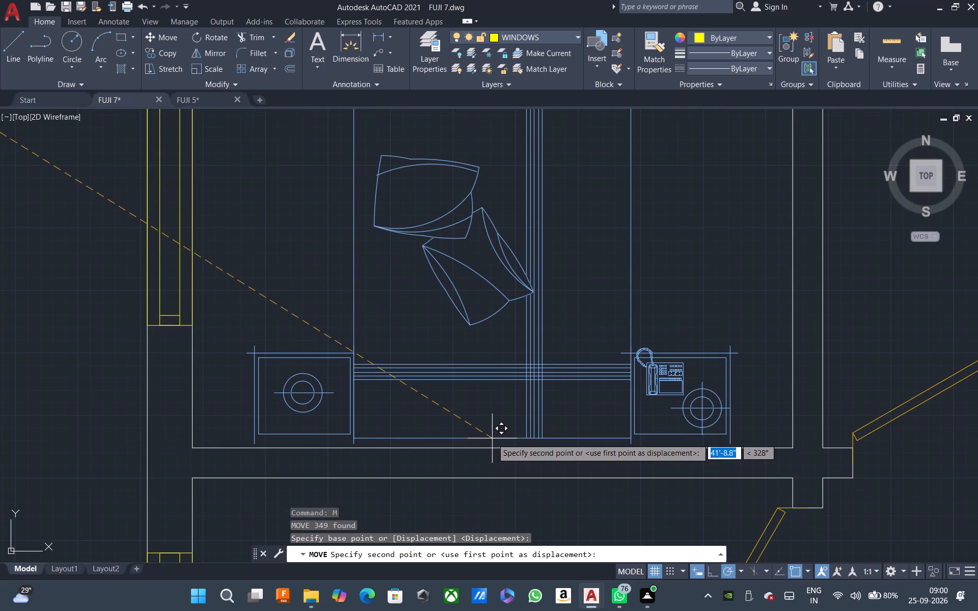
{"action": "left_click", "coordinate": [492, 437]}
{"action": "scroll", "coordinate": [493, 429], "scroll_direction": "down", "scroll_amount": 3}
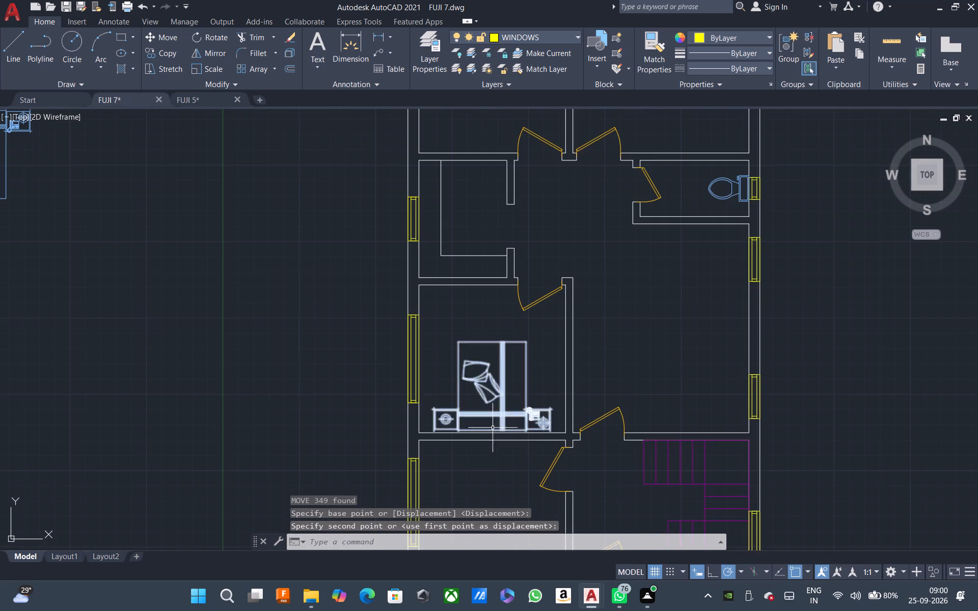
Copy the remaining bed group, by its headboard edge, into the upper-left bedroom with the headboard just inside the top wall.
{"action": "middle_click_drag", "start_coordinate": [544, 383], "coordinate": [545, 455]}
{"action": "scroll", "coordinate": [509, 390], "scroll_direction": "down", "scroll_amount": 1}
{"action": "left_click", "coordinate": [305, 323]}
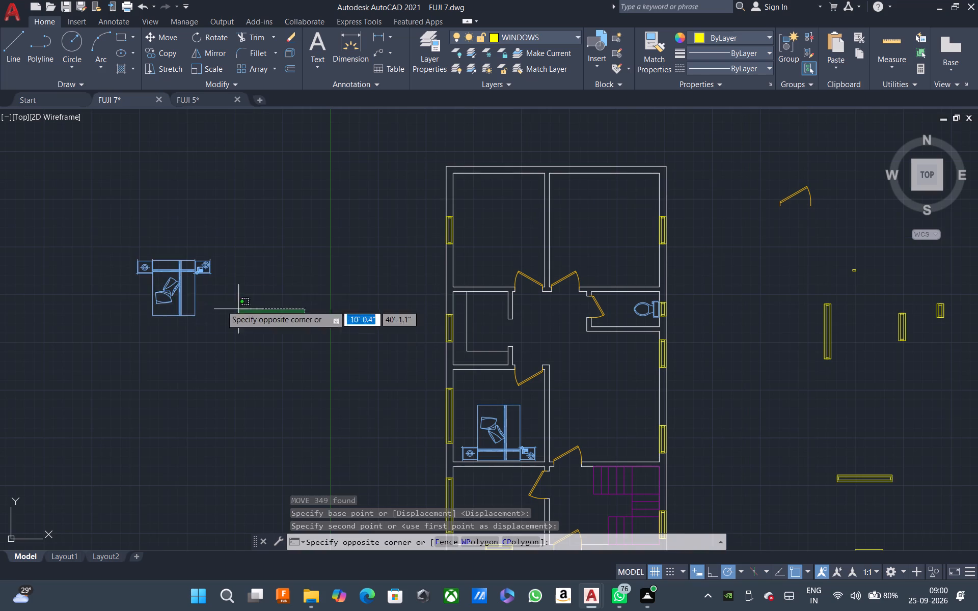
{"action": "left_click", "coordinate": [92, 246]}
{"action": "key", "text": "c"}
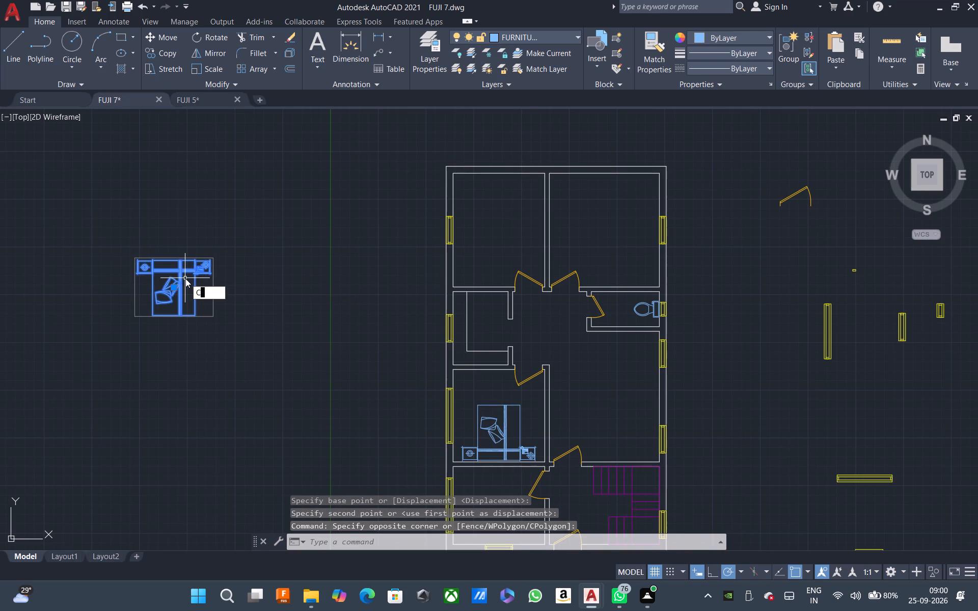
{"action": "type", "text": "P"}
{"action": "key", "text": "space"}
{"action": "scroll", "coordinate": [167, 259], "scroll_direction": "up", "scroll_amount": 3}
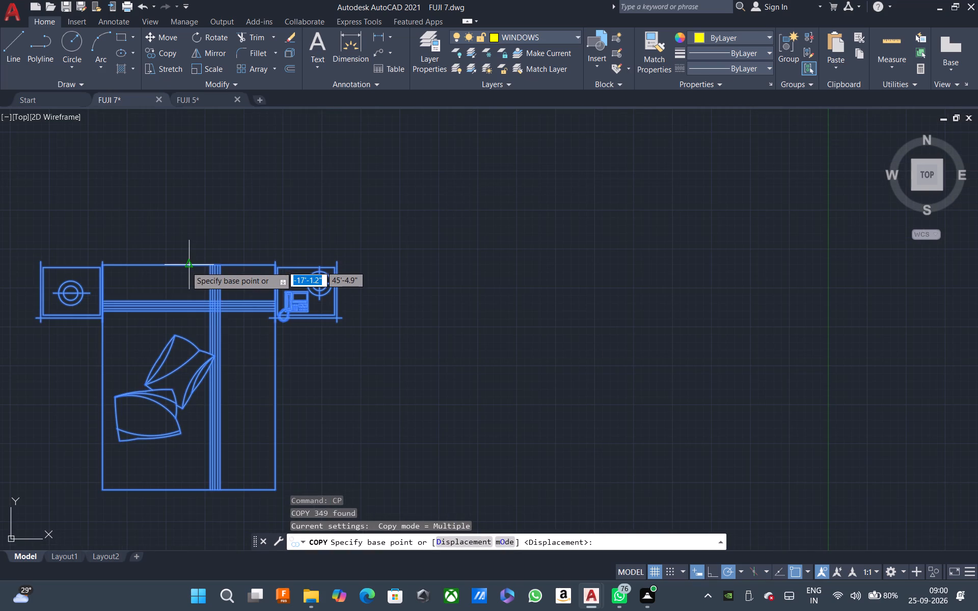
{"action": "left_click", "coordinate": [186, 266]}
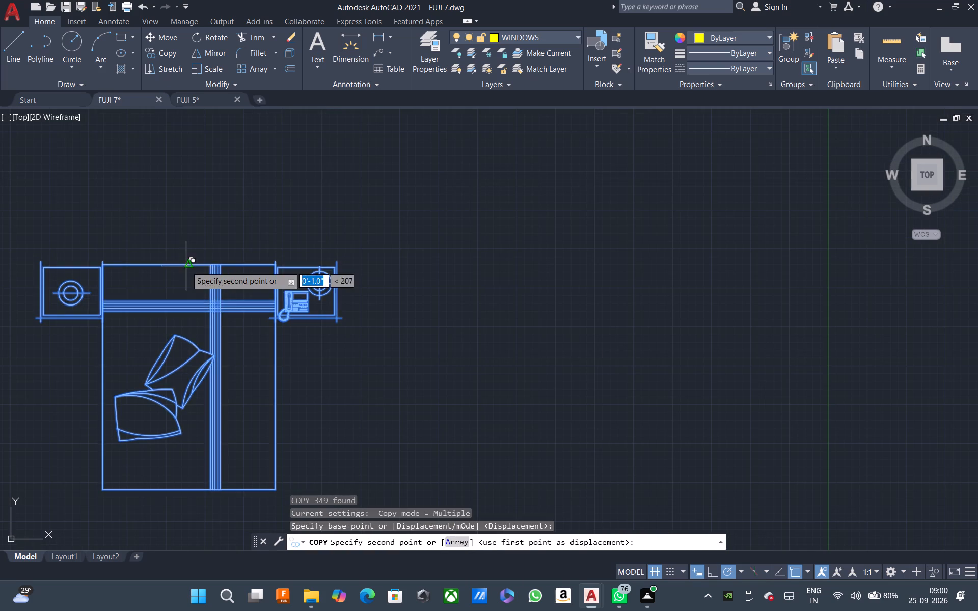
{"action": "scroll", "coordinate": [186, 266], "scroll_direction": "down", "scroll_amount": 4}
{"action": "scroll", "coordinate": [372, 215], "scroll_direction": "up", "scroll_amount": 3}
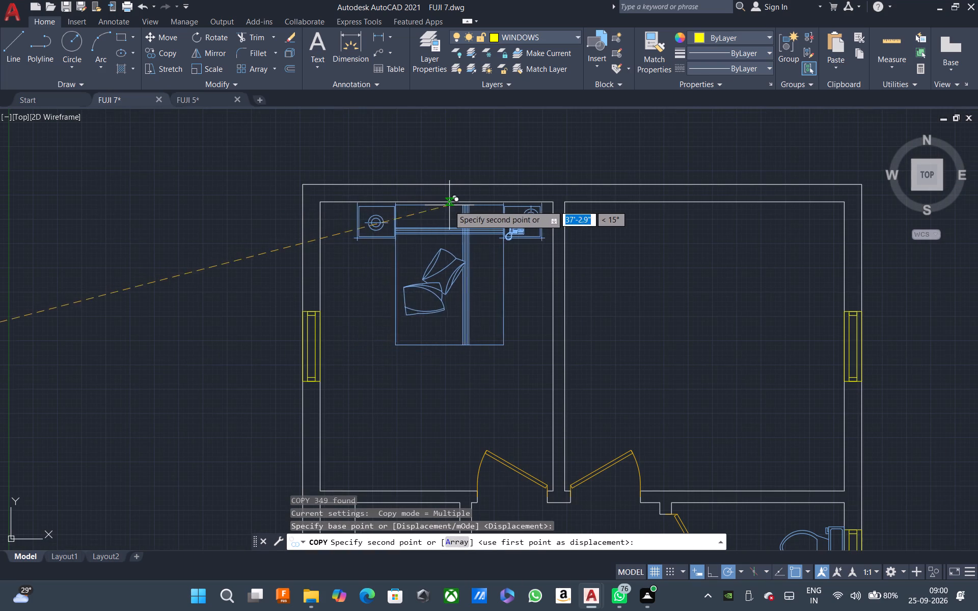
{"action": "scroll", "coordinate": [428, 204], "scroll_direction": "up", "scroll_amount": 2}
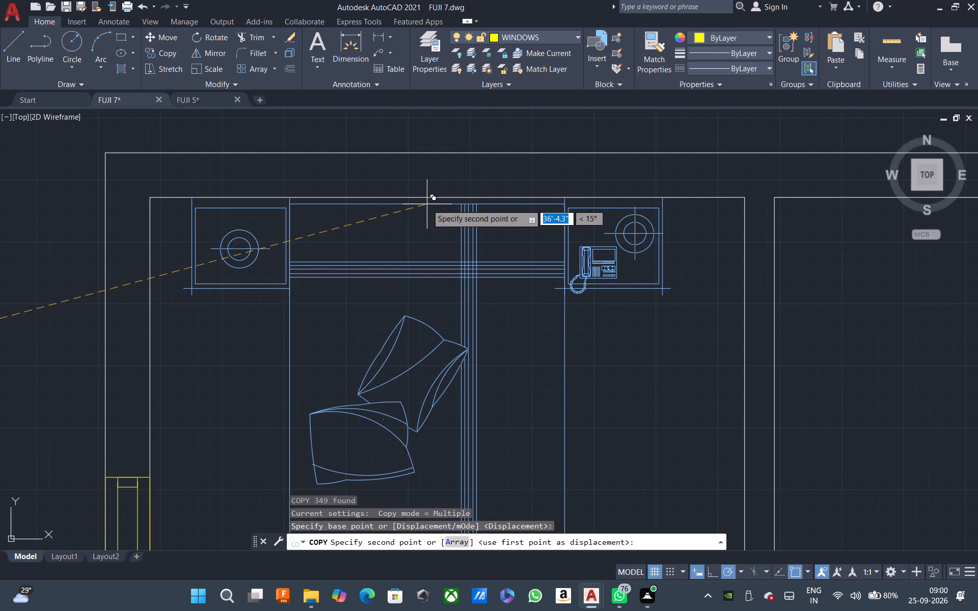
{"action": "left_click", "coordinate": [427, 204]}
Place a second copy of the bed group in the upper-right bedroom, headboard just inside the top wall, and end the copying.
{"action": "scroll", "coordinate": [339, 226], "scroll_direction": "down", "scroll_amount": 3}
{"action": "middle_click_drag", "start_coordinate": [485, 246], "coordinate": [328, 275]}
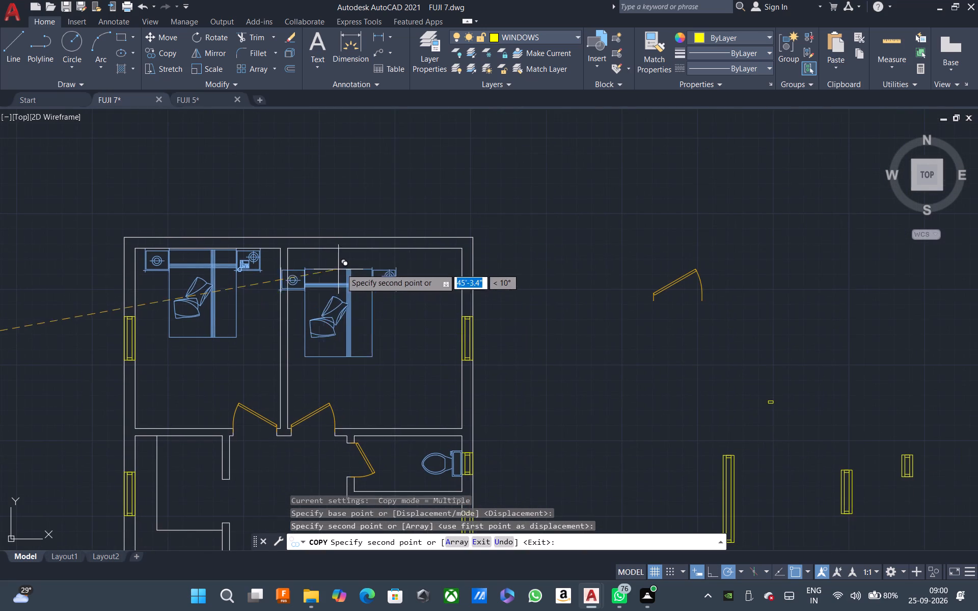
{"action": "scroll", "coordinate": [377, 244], "scroll_direction": "up", "scroll_amount": 3}
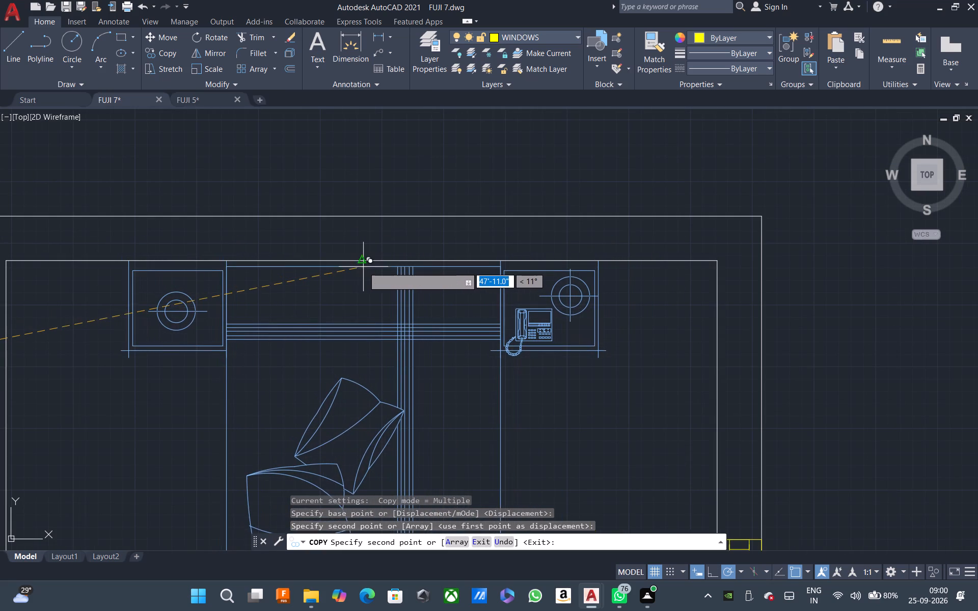
{"action": "left_click", "coordinate": [363, 269]}
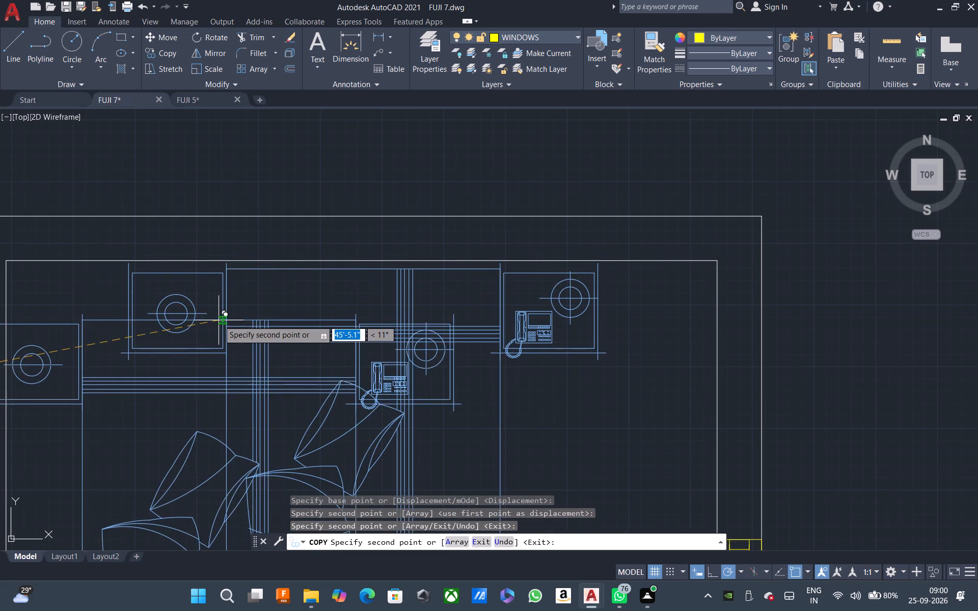
{"action": "scroll", "coordinate": [219, 320], "scroll_direction": "down", "scroll_amount": 2}
{"action": "key", "text": "Escape"}
Examine the FUJI 7 floor plan for rooms that still need furniture.
{"action": "scroll", "coordinate": [381, 231], "scroll_direction": "down", "scroll_amount": 2}
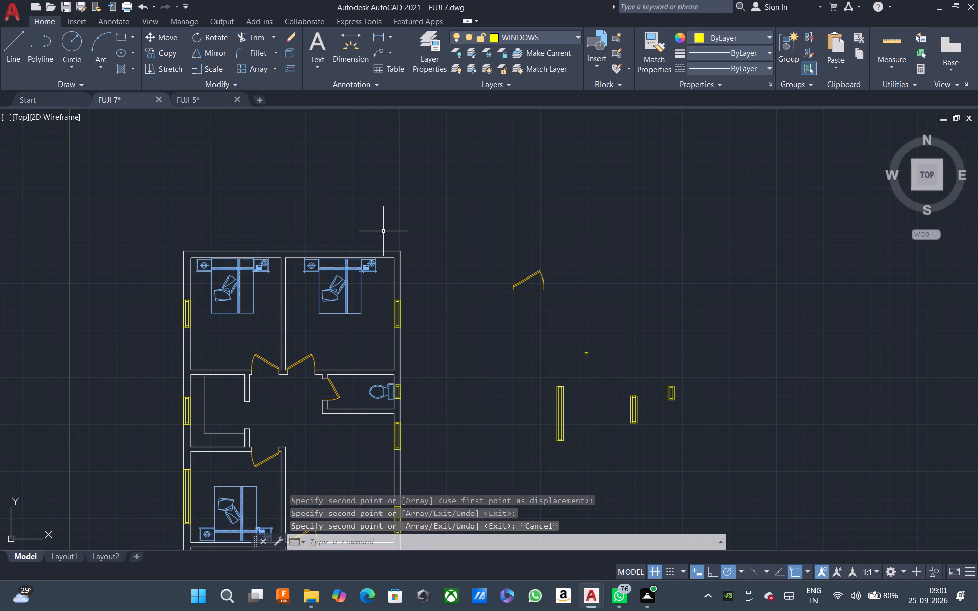
{"action": "scroll", "coordinate": [383, 231], "scroll_direction": "down", "scroll_amount": 1}
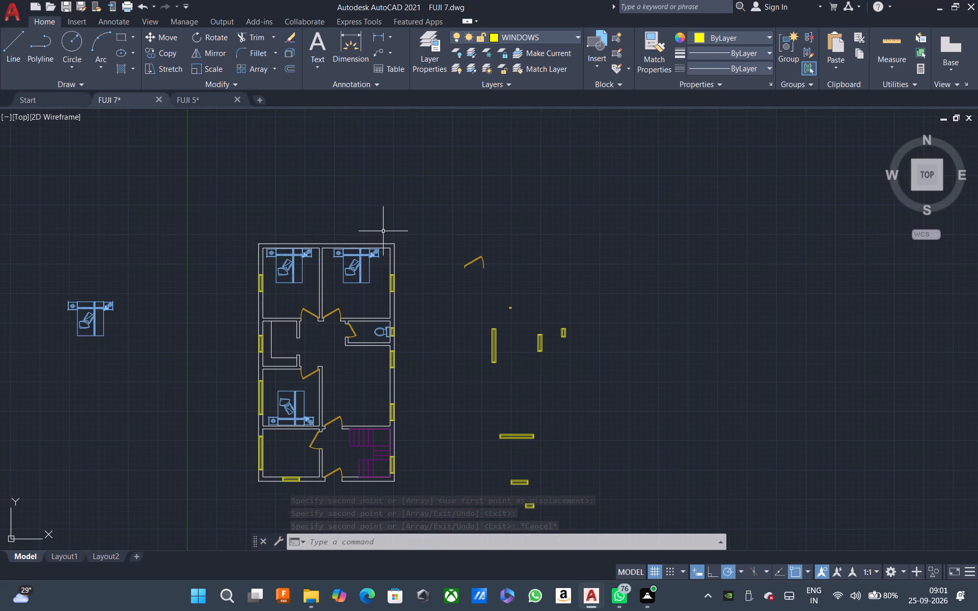
{"action": "scroll", "coordinate": [383, 231], "scroll_direction": "down", "scroll_amount": 1}
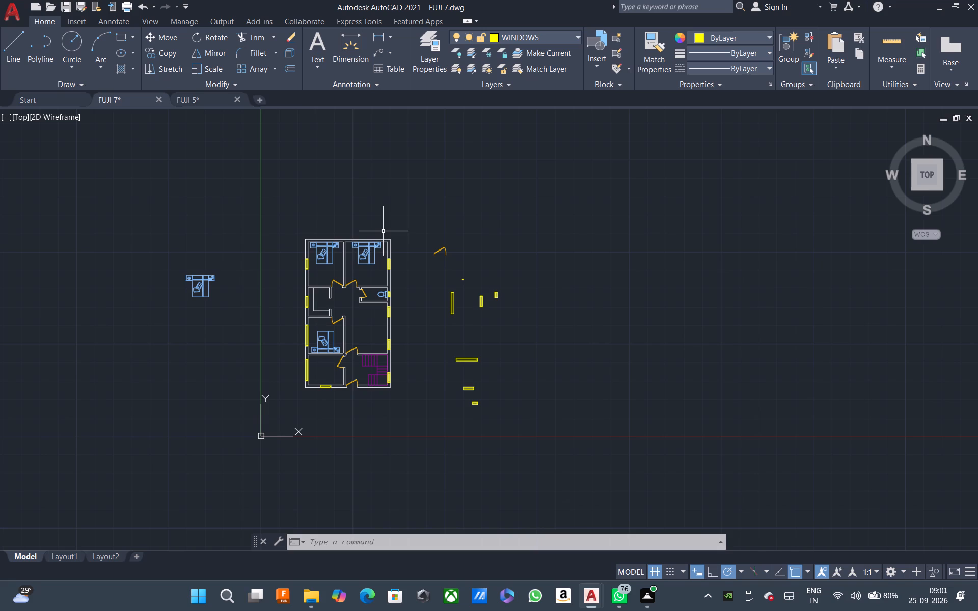
{"action": "key", "text": "Escape"}
{"action": "middle_click_drag", "start_coordinate": [436, 368], "coordinate": [325, 337]}
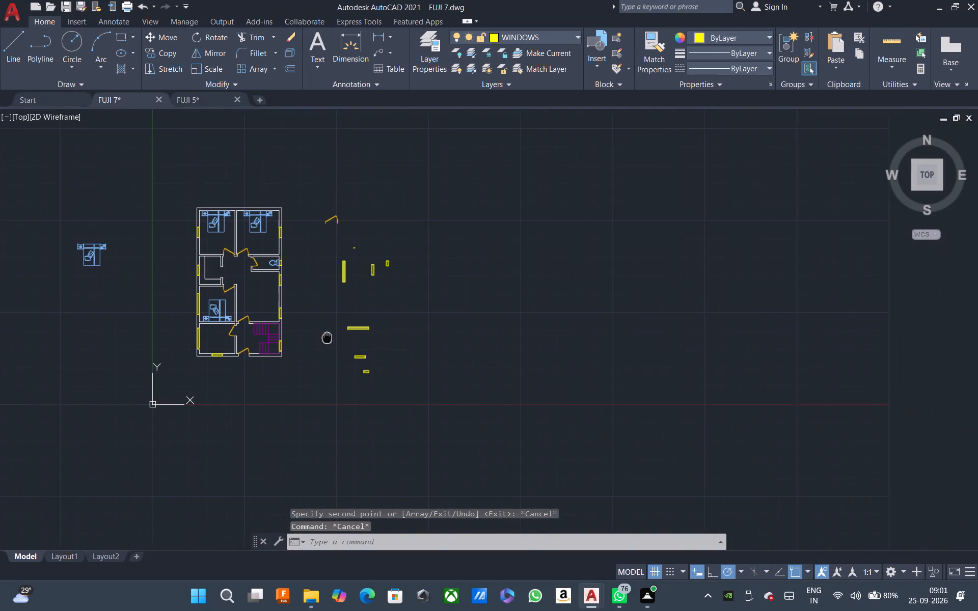
{"action": "middle_click_drag", "start_coordinate": [325, 337], "coordinate": [319, 338]}
{"action": "scroll", "coordinate": [242, 311], "scroll_direction": "up", "scroll_amount": 3}
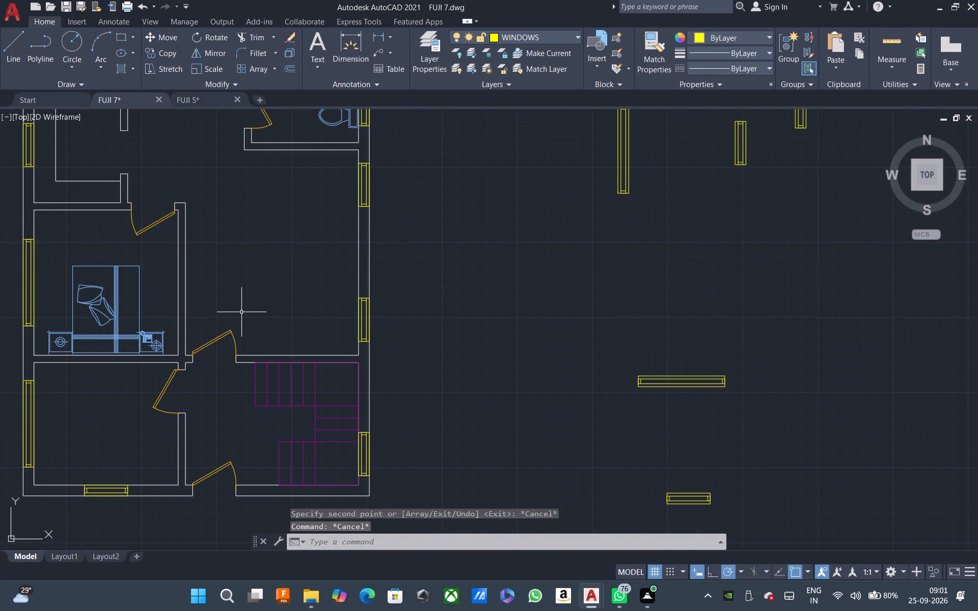
{"action": "scroll", "coordinate": [241, 312], "scroll_direction": "down", "scroll_amount": 2}
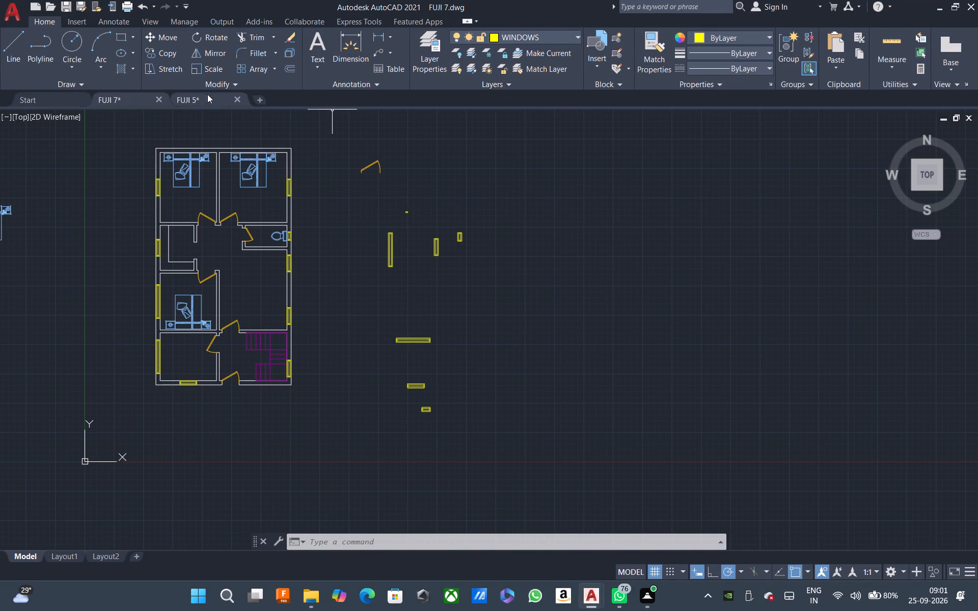
Switch to the FUJI 5 drawing and look through its furnished flats for more furniture to reuse.
{"action": "left_click", "coordinate": [225, 102]}
{"action": "scroll", "coordinate": [458, 302], "scroll_direction": "up", "scroll_amount": 1}
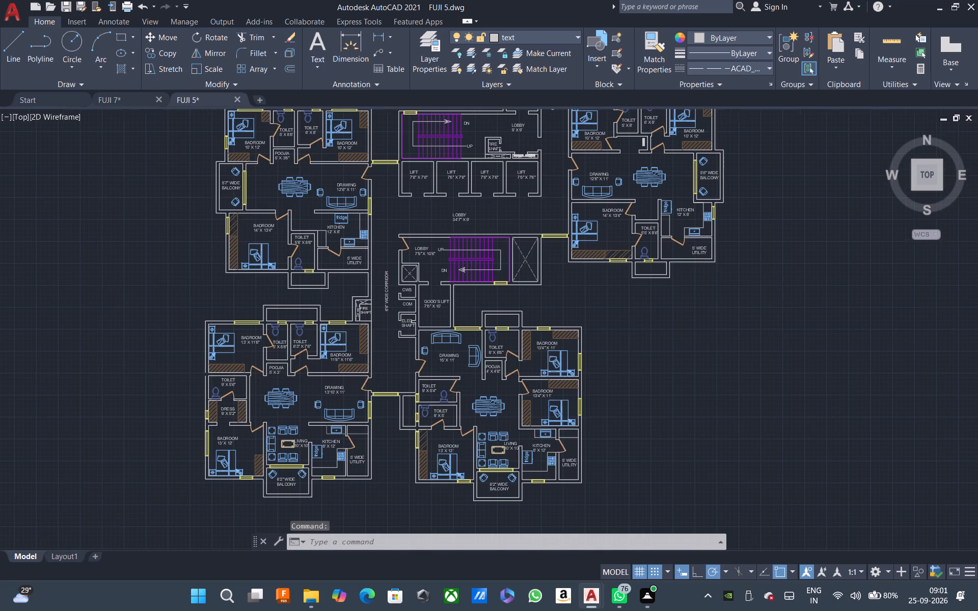
{"action": "scroll", "coordinate": [458, 302], "scroll_direction": "up", "scroll_amount": 2}
{"action": "scroll", "coordinate": [458, 302], "scroll_direction": "down", "scroll_amount": 4}
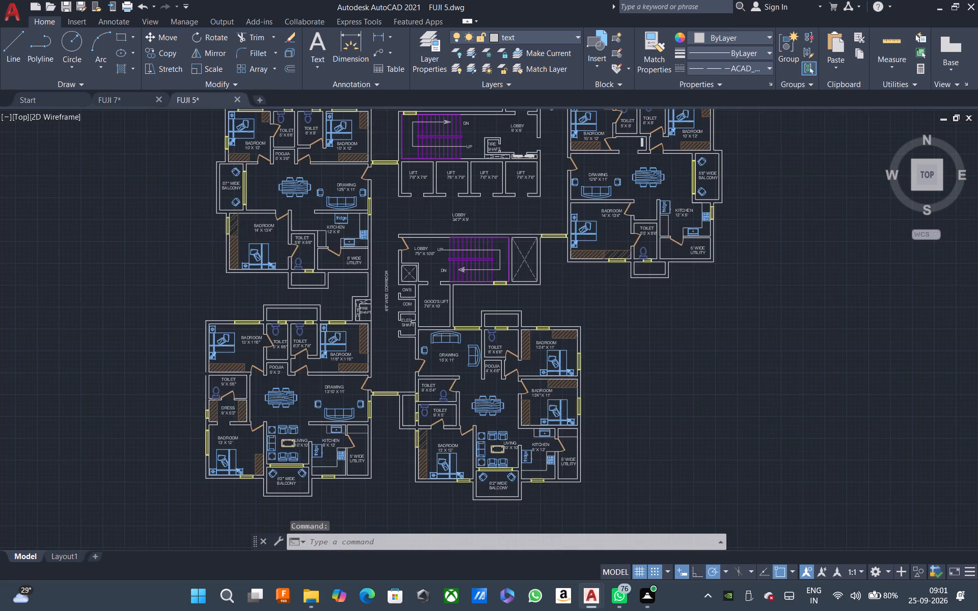
{"action": "scroll", "coordinate": [458, 302], "scroll_direction": "down", "scroll_amount": 2}
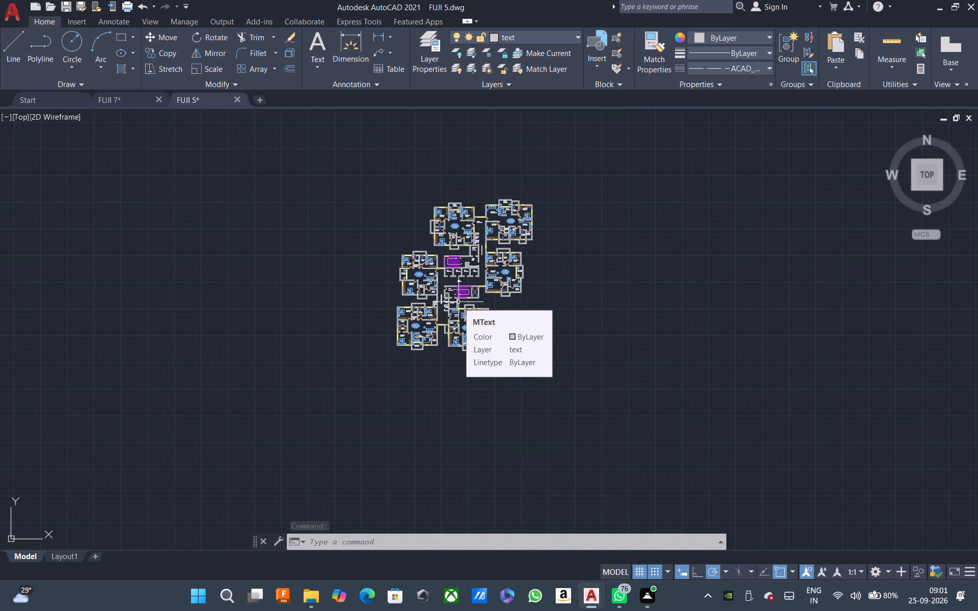
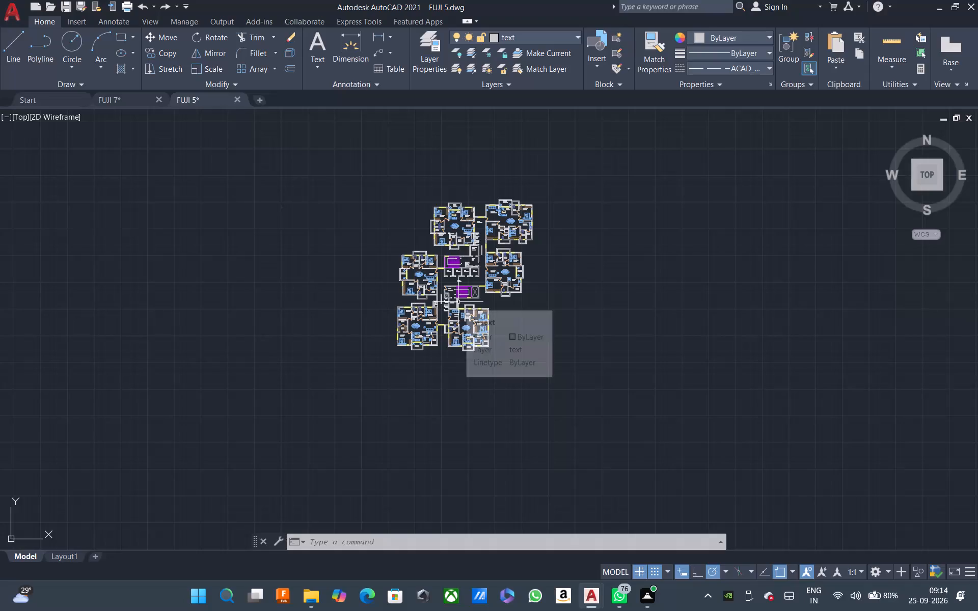
Switch back to the FUJI 7 drawing.
{"action": "key", "text": "Escape"}
{"action": "left_click", "coordinate": [125, 103]}
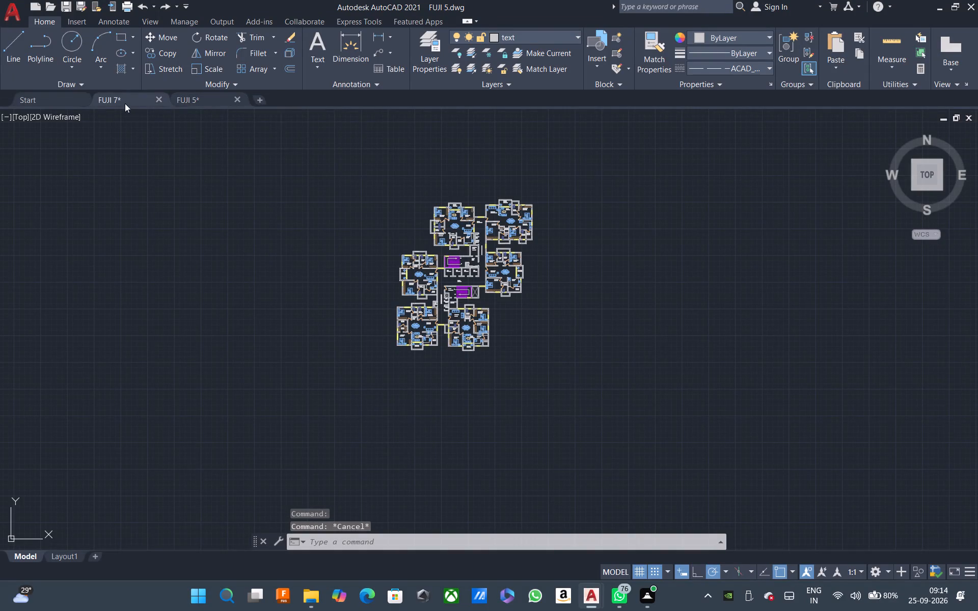
{"action": "scroll", "coordinate": [385, 274], "scroll_direction": "down", "scroll_amount": 1}
{"action": "scroll", "coordinate": [466, 294], "scroll_direction": "down", "scroll_amount": 2}
{"action": "middle_click_drag", "start_coordinate": [519, 287], "coordinate": [399, 299]}
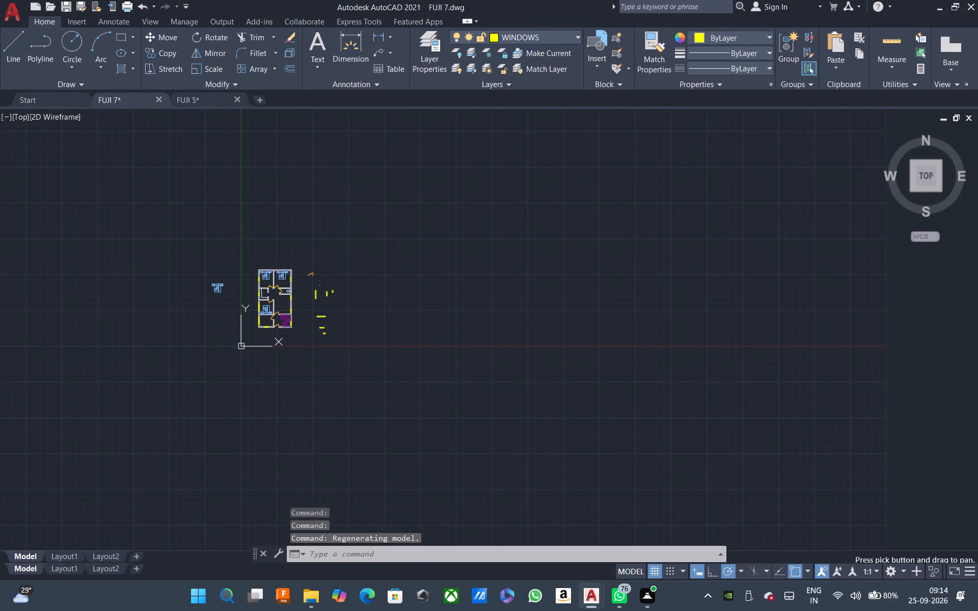
{"action": "scroll", "coordinate": [368, 250], "scroll_direction": "up", "scroll_amount": 1}
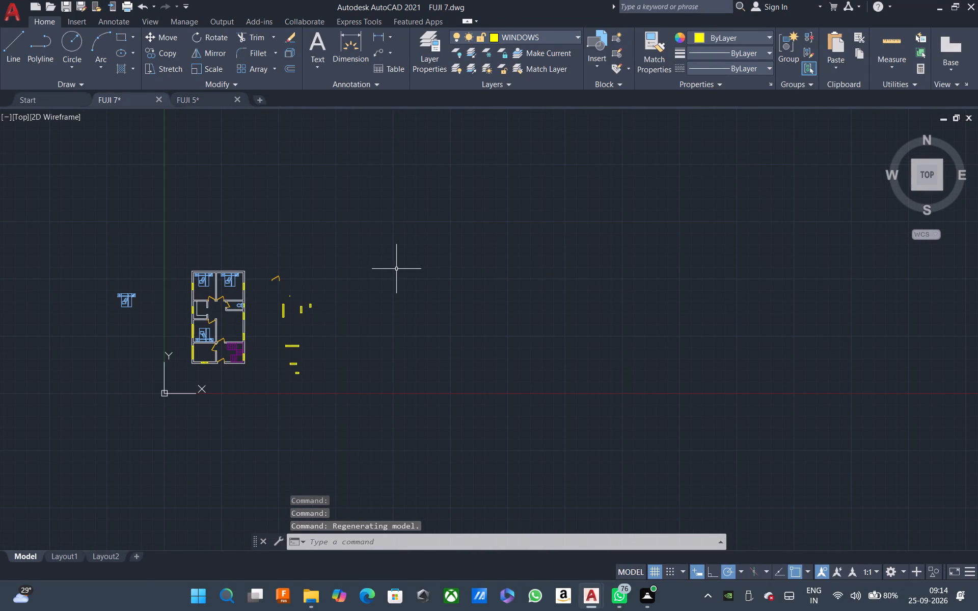
{"action": "key", "text": "c"}
{"action": "key", "text": "Escape"}
{"action": "key", "text": "Escape"}
Draw a vertical and a horizontal construction line crossing in the empty area above and to the right of the floor plan.
{"action": "middle_click_drag", "start_coordinate": [413, 263], "coordinate": [450, 330]}
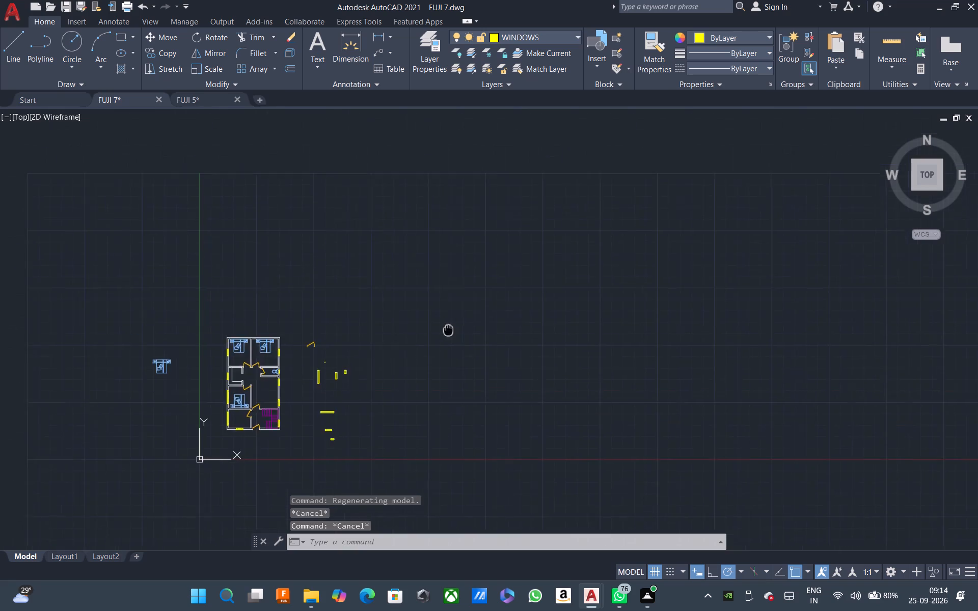
{"action": "middle_click_drag", "start_coordinate": [450, 330], "coordinate": [453, 332]}
{"action": "scroll", "coordinate": [454, 332], "scroll_direction": "down", "scroll_amount": 1}
{"action": "key", "text": "x"}
{"action": "key", "text": "l"}
{"action": "key", "text": "space"}
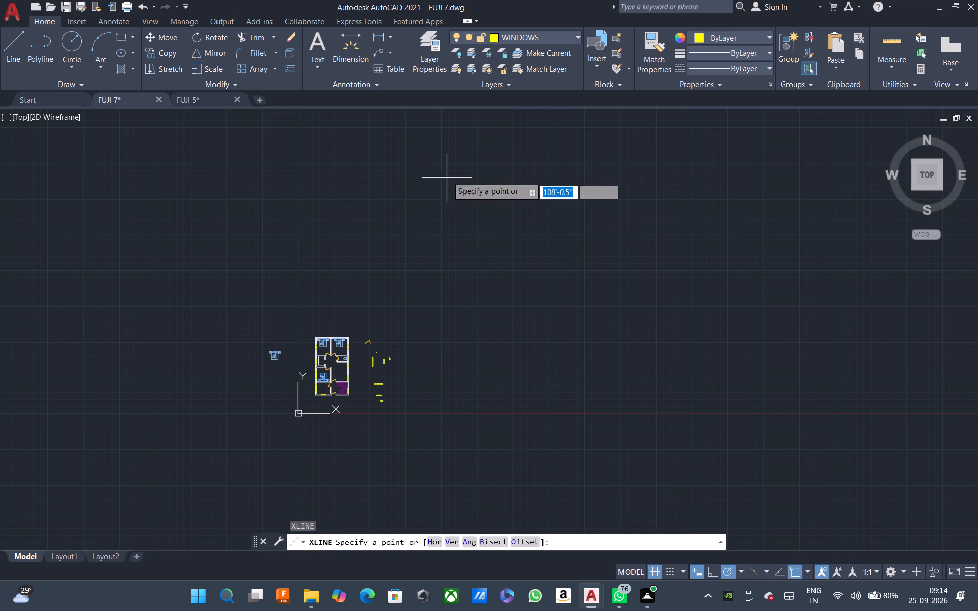
{"action": "left_click", "coordinate": [452, 169]}
{"action": "left_click", "coordinate": [448, 332]}
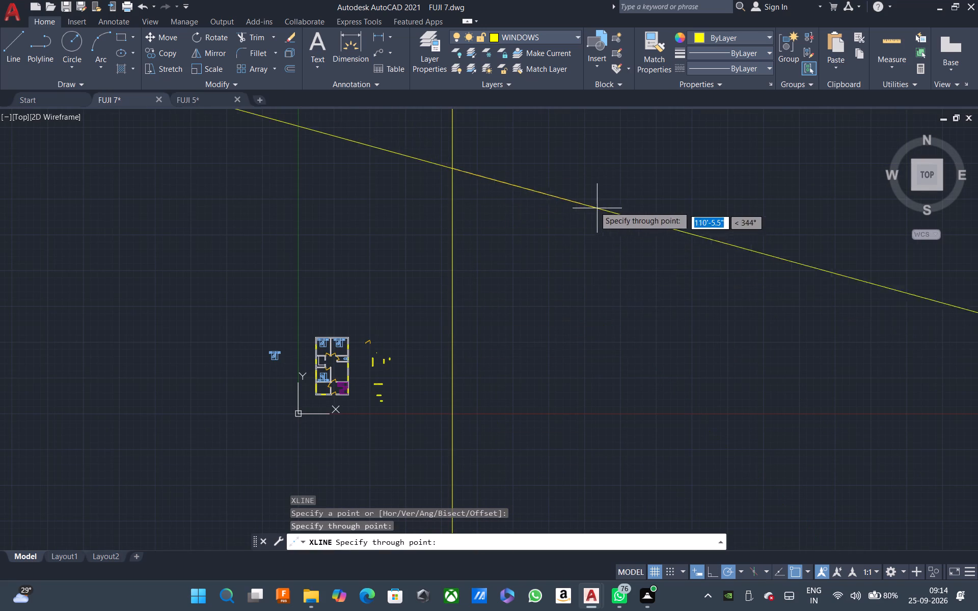
{"action": "left_click", "coordinate": [525, 166]}
{"action": "key", "text": "Escape"}
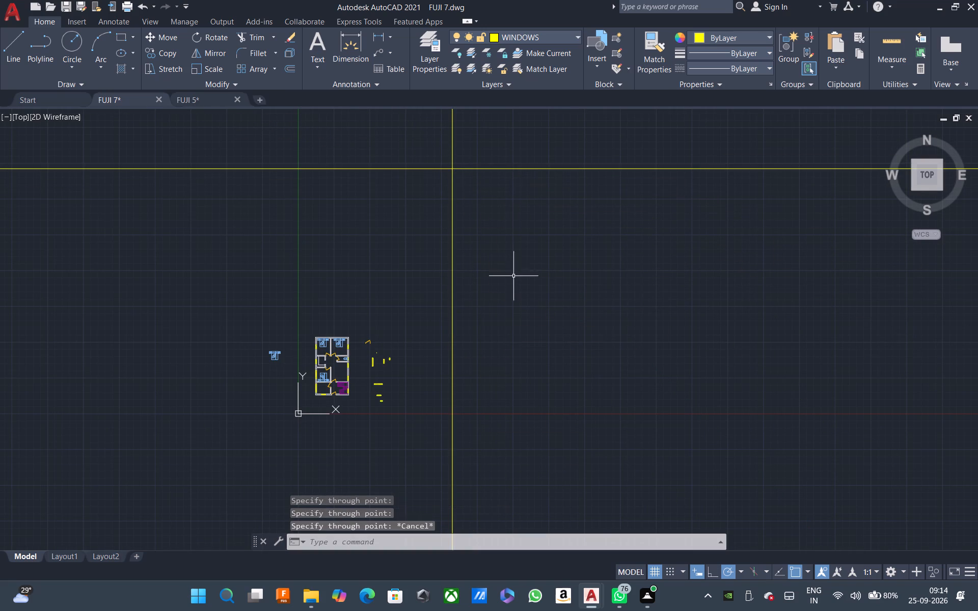
Move both crossing construction lines to the WALLS layer.
{"action": "scroll", "coordinate": [513, 267], "scroll_direction": "down", "scroll_amount": 1}
{"action": "middle_click_drag", "start_coordinate": [529, 226], "coordinate": [475, 357]}
{"action": "scroll", "coordinate": [476, 356], "scroll_direction": "down", "scroll_amount": 1}
{"action": "left_click", "coordinate": [510, 374]}
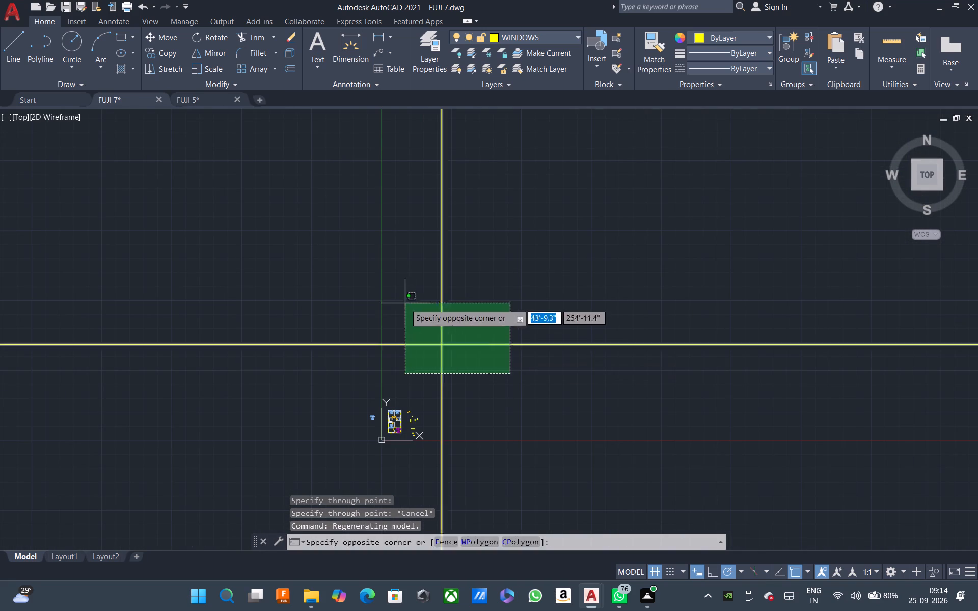
{"action": "left_click", "coordinate": [405, 303]}
{"action": "left_click", "coordinate": [523, 41]}
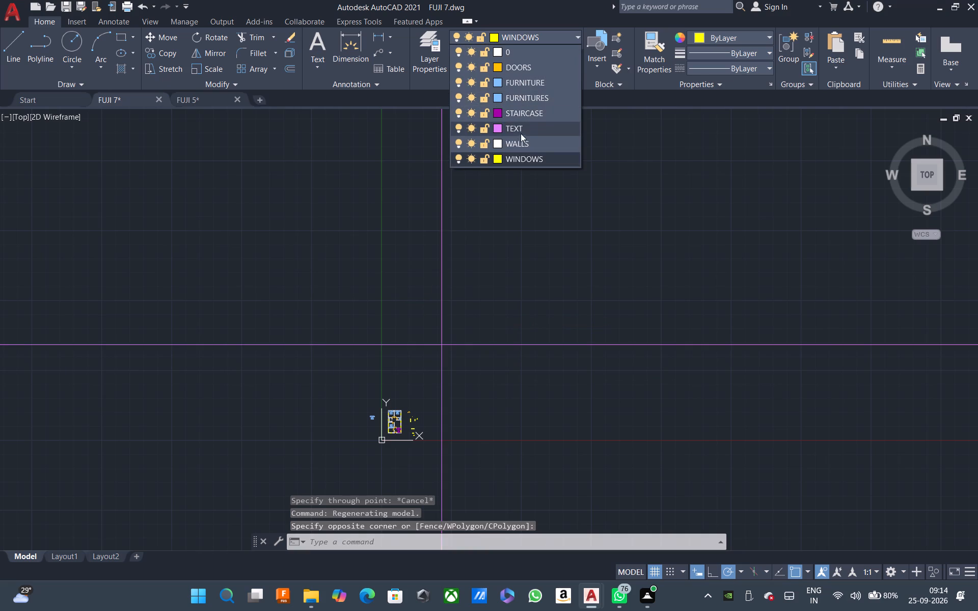
{"action": "left_click", "coordinate": [516, 143]}
{"action": "key", "text": "Escape"}
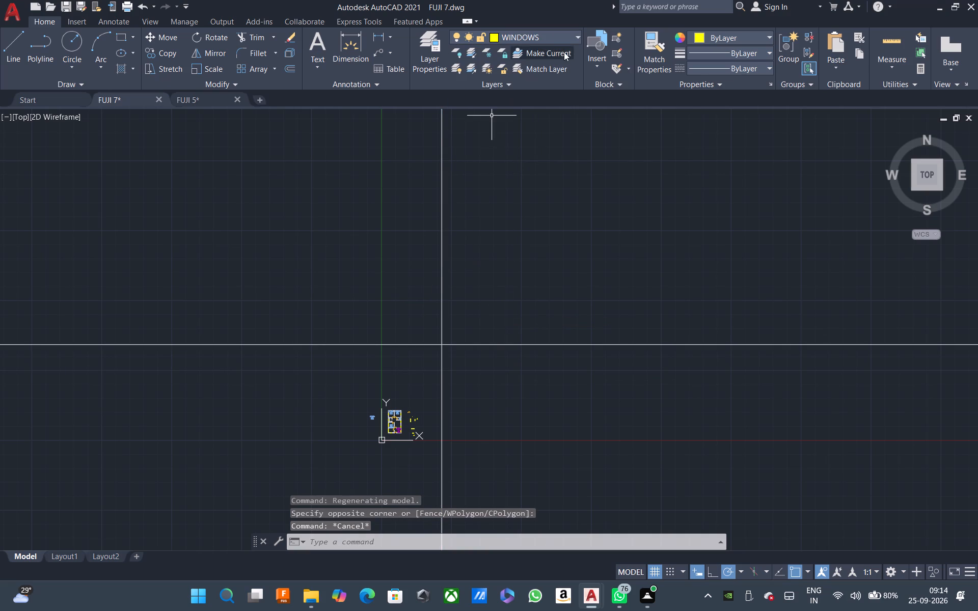
Make WALLS the current layer.
{"action": "left_click", "coordinate": [542, 40]}
{"action": "left_click", "coordinate": [532, 148]}
{"action": "key", "text": "Escape"}
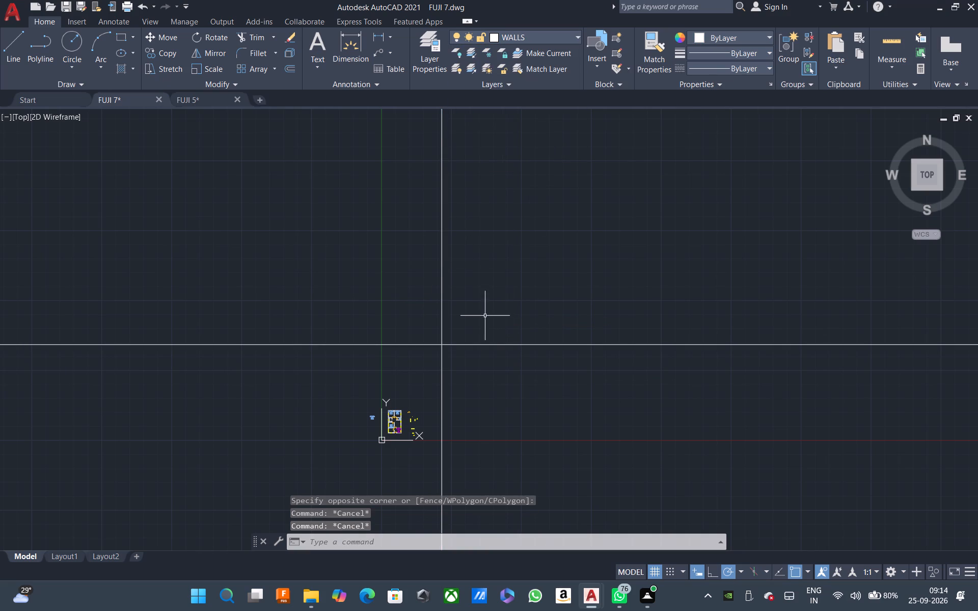
Offset the horizontal construction line upward by 9 inches.
{"action": "type", "text": "O"}
{"action": "key", "text": "space"}
{"action": "key", "text": "9"}
{"action": "key", "text": "space"}
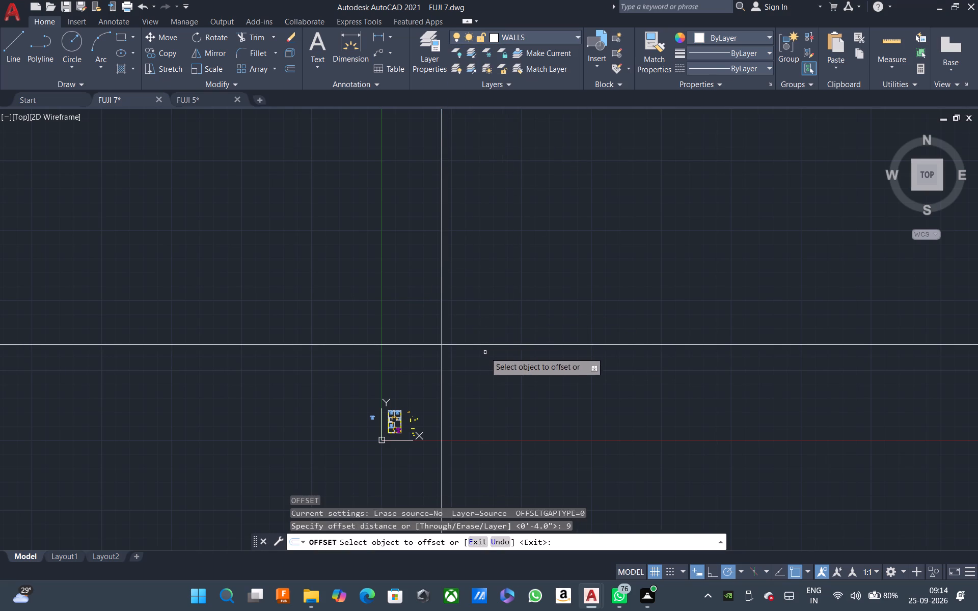
{"action": "left_click", "coordinate": [485, 344]}
{"action": "left_click", "coordinate": [510, 268]}
{"action": "key", "text": "Escape"}
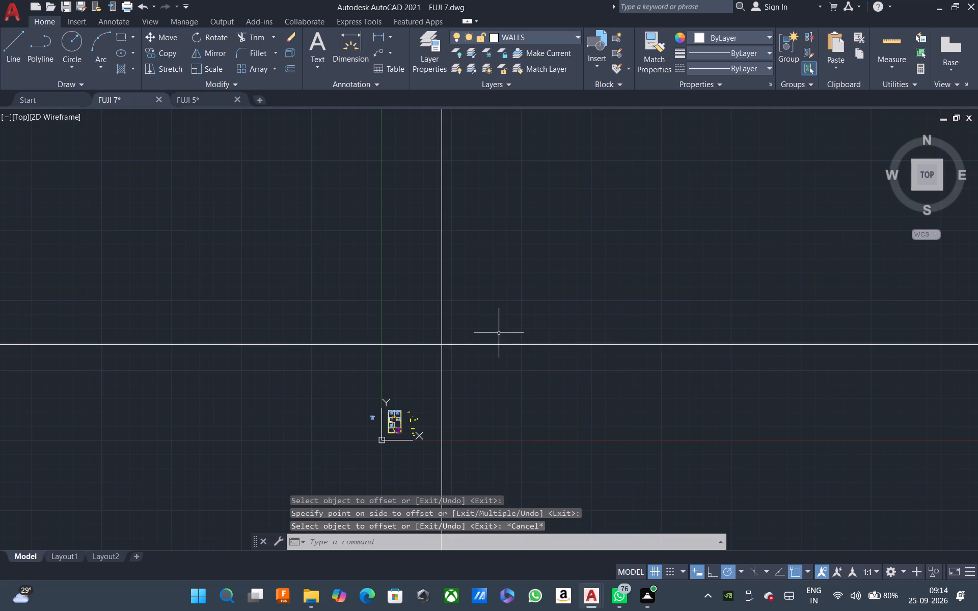
Offset the vertical construction line to its right by 9 inches.
{"action": "type", "text": "O"}
{"action": "key", "text": "space"}
{"action": "key", "text": "9"}
{"action": "key", "text": "space"}
{"action": "left_click", "coordinate": [506, 345]}
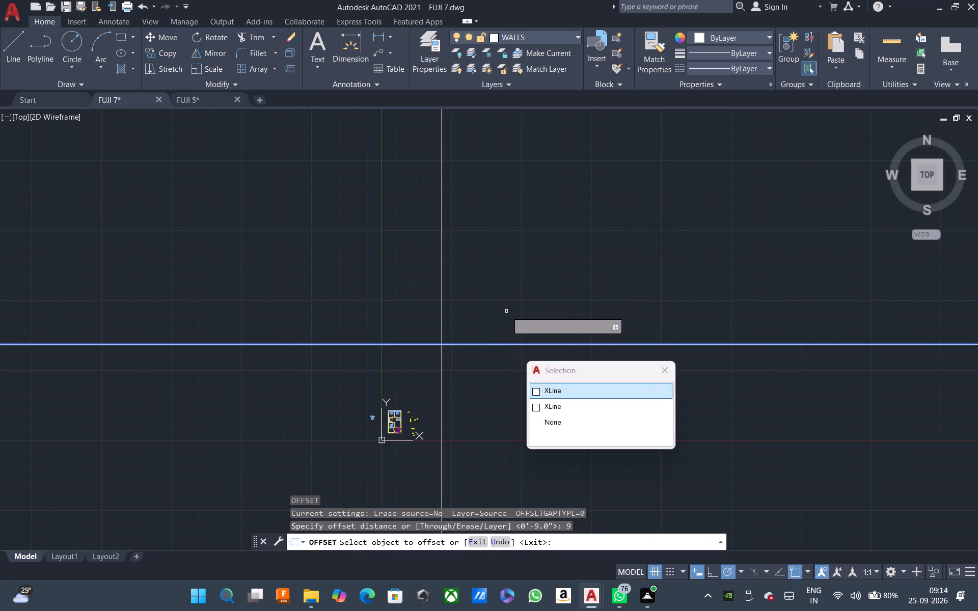
{"action": "key", "text": "Escape"}
{"action": "left_click", "coordinate": [503, 357]}
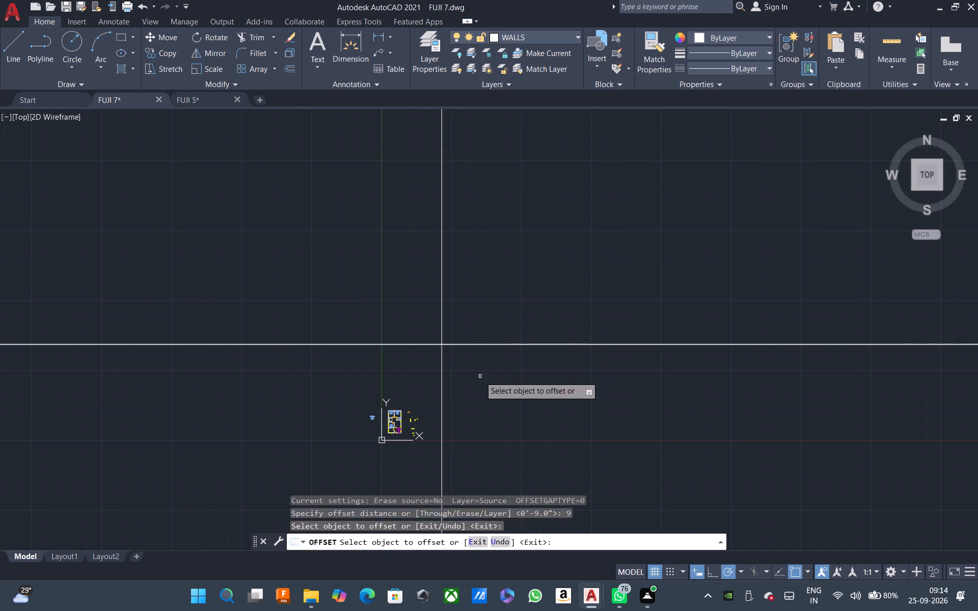
{"action": "scroll", "coordinate": [462, 356], "scroll_direction": "up", "scroll_amount": 3}
{"action": "scroll", "coordinate": [399, 316], "scroll_direction": "up", "scroll_amount": 2}
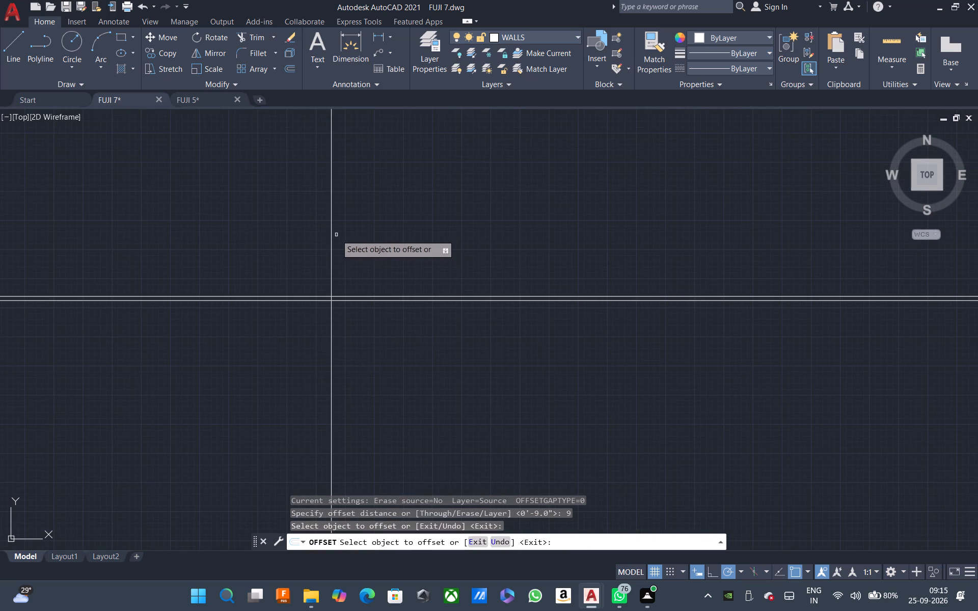
{"action": "left_click", "coordinate": [333, 233]}
{"action": "left_click", "coordinate": [386, 243]}
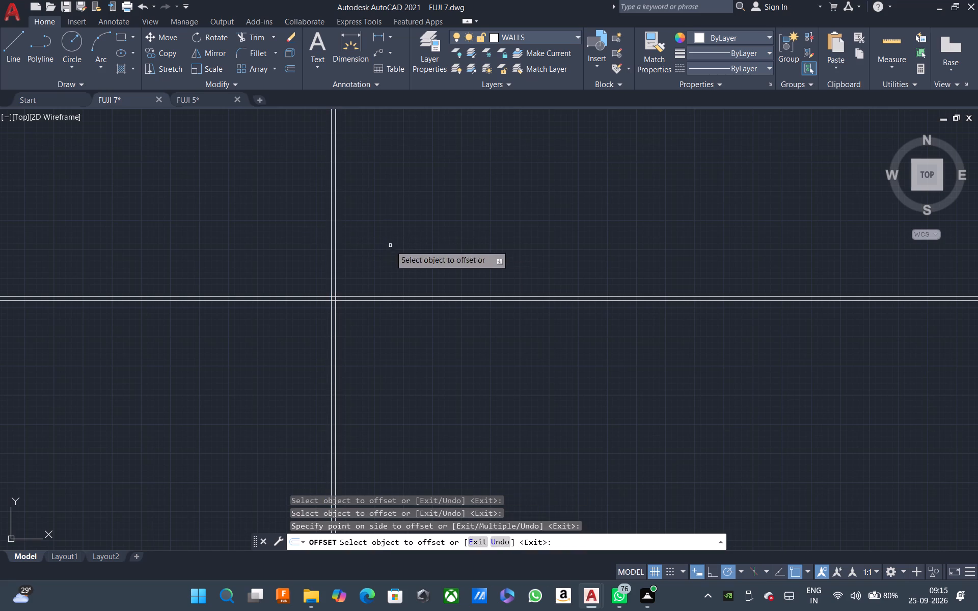
{"action": "key", "text": "Escape"}
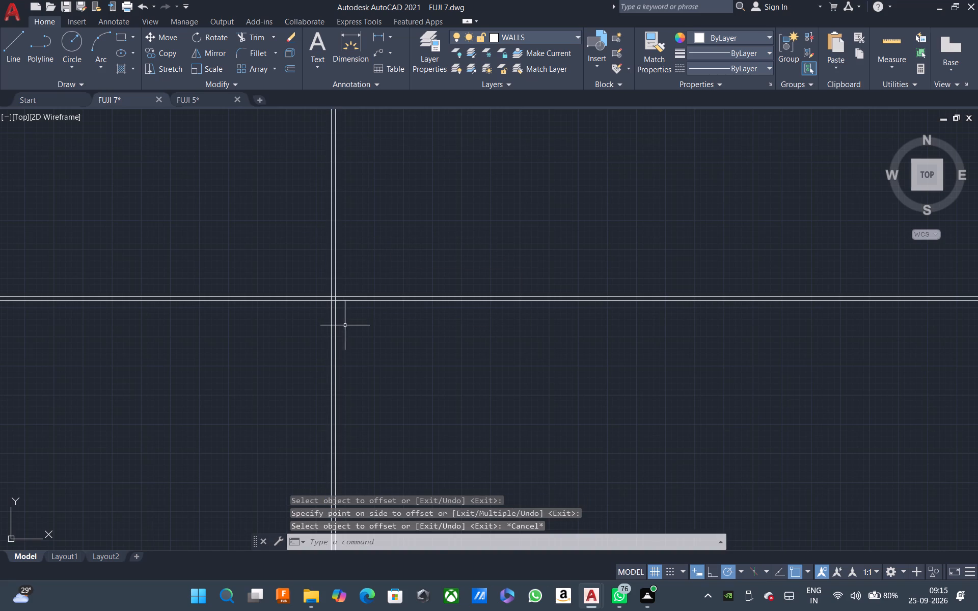
Trim the line ends left of and below the crossing, plus the inner overlaps, to form a clean lower-left wall corner.
{"action": "key", "text": "t"}
{"action": "key", "text": "r"}
{"action": "key", "text": "space"}
{"action": "left_click", "coordinate": [401, 355]}
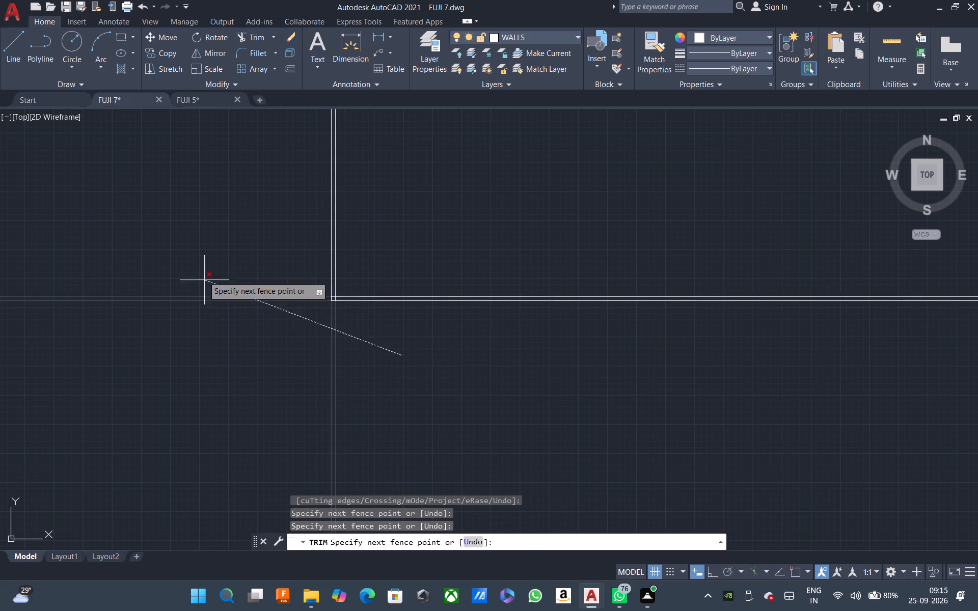
{"action": "left_click", "coordinate": [201, 270]}
{"action": "scroll", "coordinate": [327, 298], "scroll_direction": "up", "scroll_amount": 4}
{"action": "left_click", "coordinate": [382, 298]}
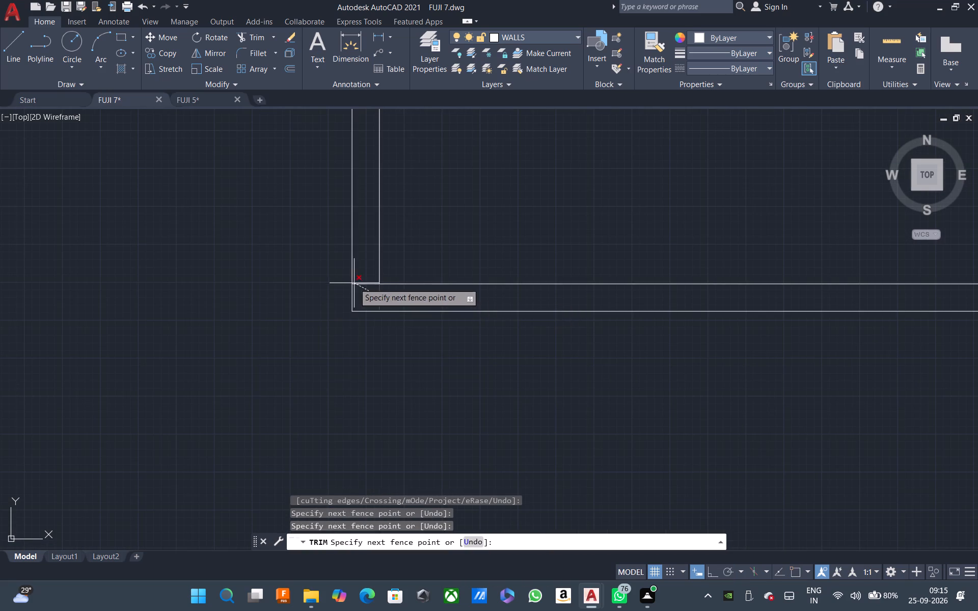
{"action": "left_click", "coordinate": [353, 279]}
{"action": "scroll", "coordinate": [388, 313], "scroll_direction": "down", "scroll_amount": 2}
{"action": "key", "text": "Escape"}
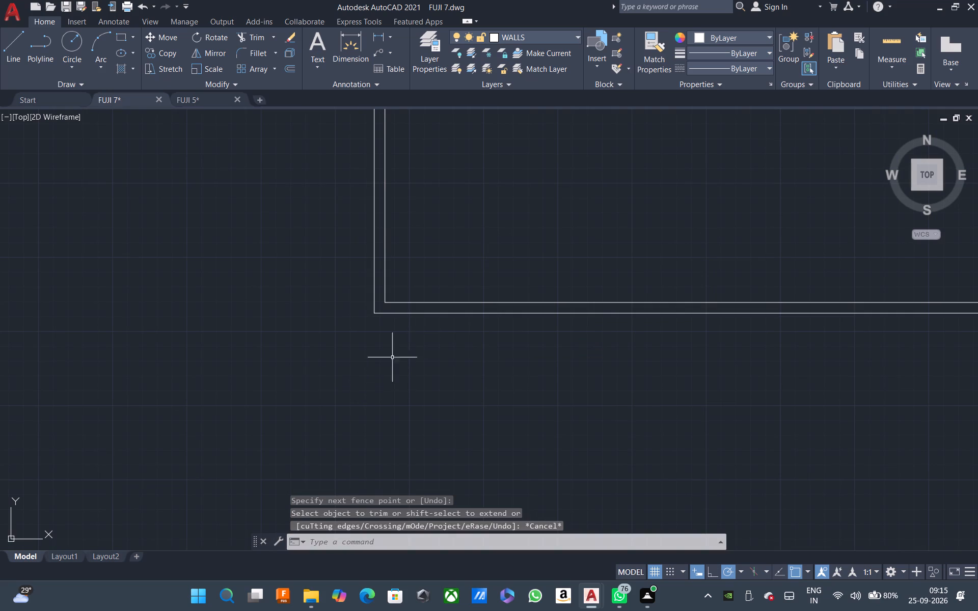
Offset the inner line of the left wall 7'6" toward the inside of the new plan.
{"action": "scroll", "coordinate": [476, 355], "scroll_direction": "up", "scroll_amount": 1}
{"action": "middle_click_drag", "start_coordinate": [476, 354], "coordinate": [431, 378]}
{"action": "scroll", "coordinate": [436, 367], "scroll_direction": "down", "scroll_amount": 2}
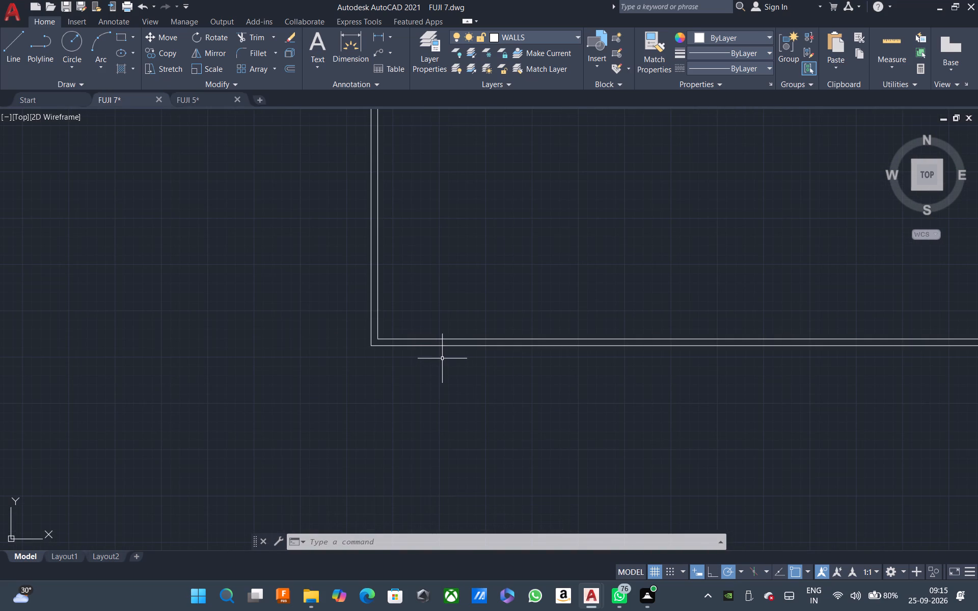
{"action": "key", "text": "Escape"}
{"action": "key", "text": "Escape"}
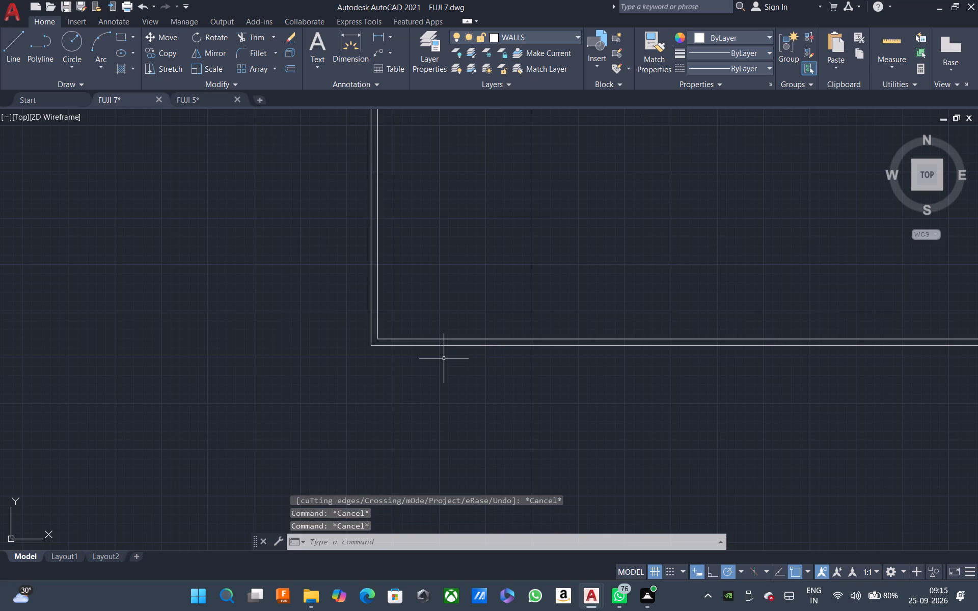
{"action": "type", "text": "O 7"}
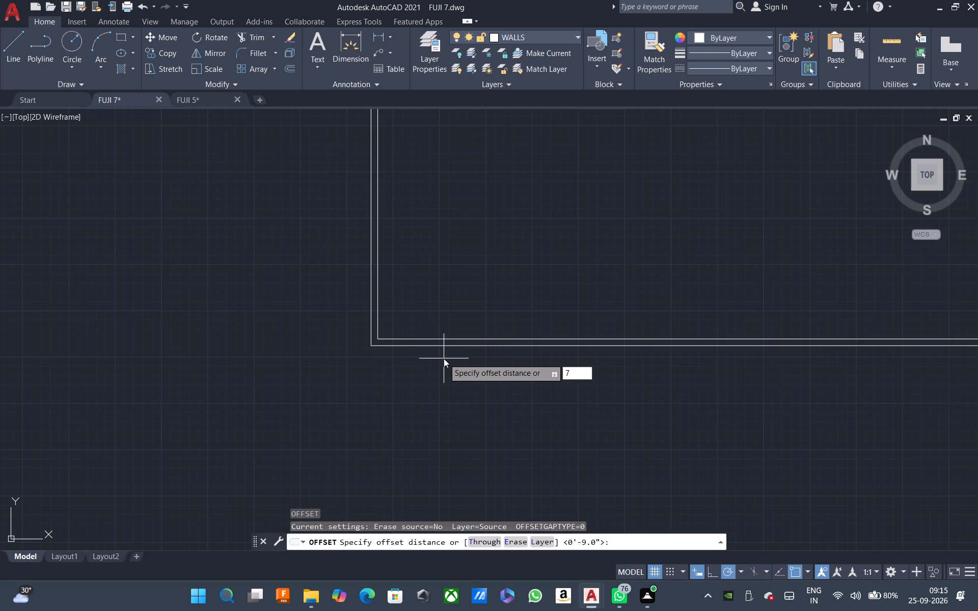
{"action": "key", "text": "apostrophe"}
{"action": "type", "text": "6"}
{"action": "key", "text": "space"}
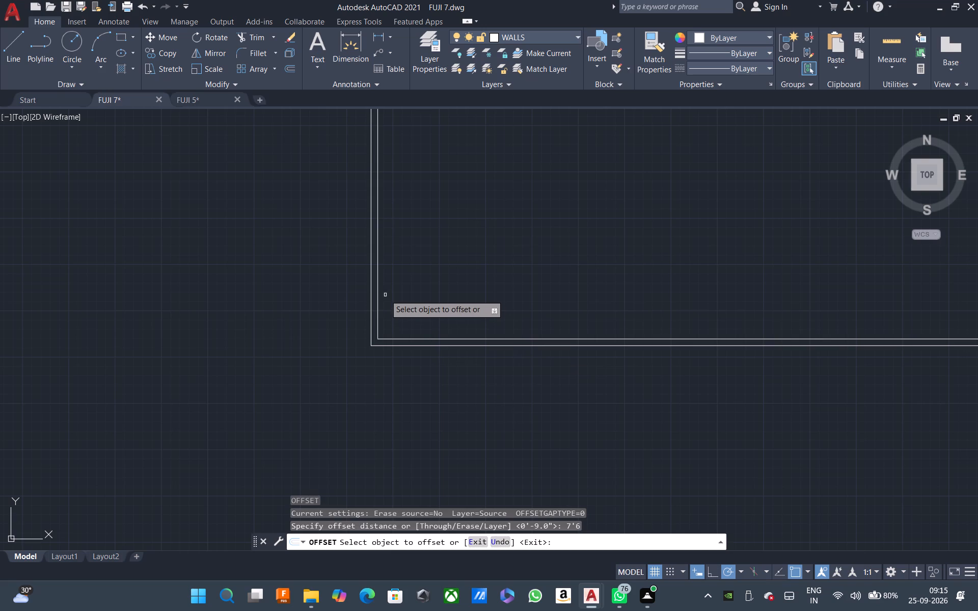
{"action": "left_click", "coordinate": [378, 290]}
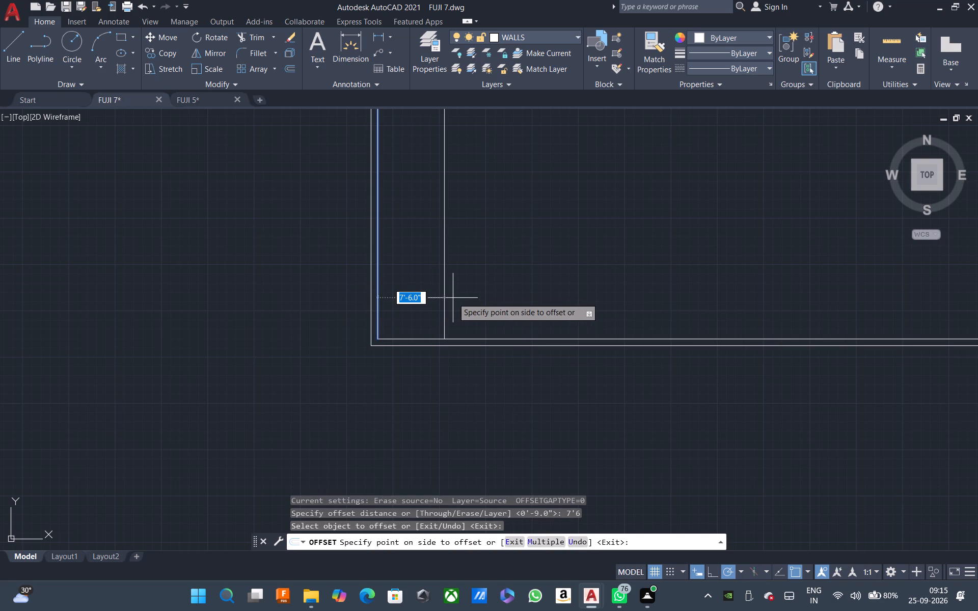
{"action": "left_click", "coordinate": [453, 298]}
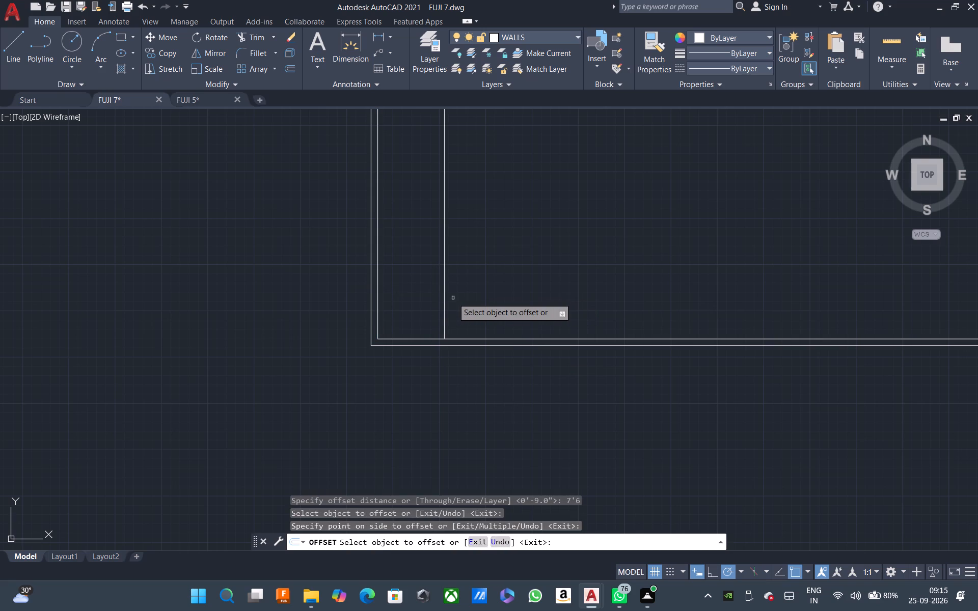
{"action": "key", "text": "Escape"}
{"action": "key", "text": "Escape"}
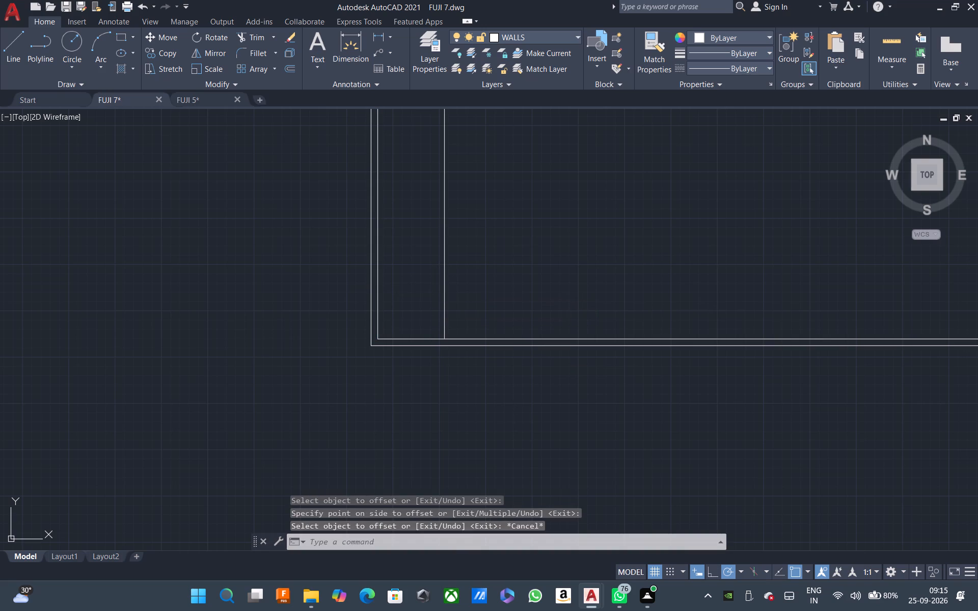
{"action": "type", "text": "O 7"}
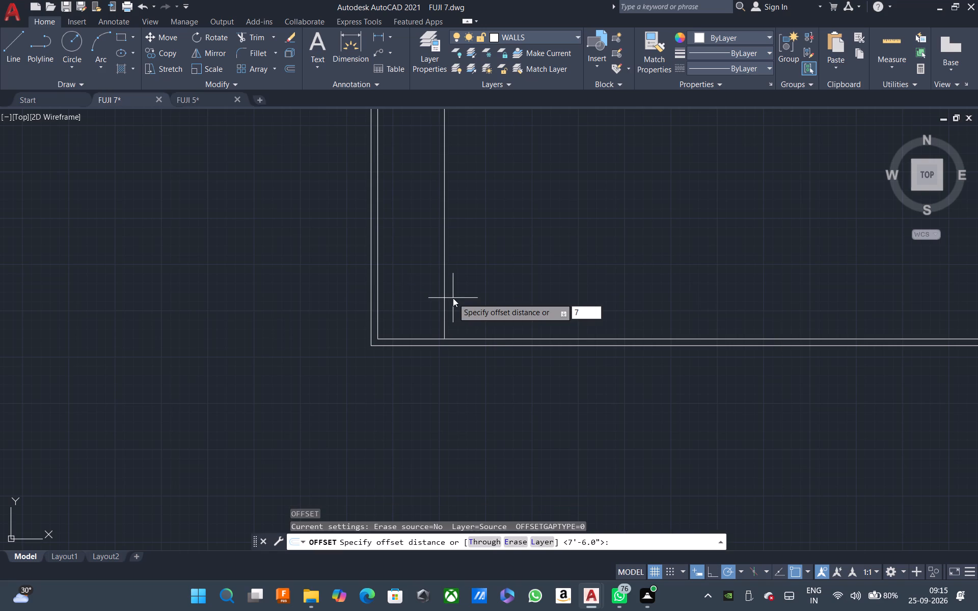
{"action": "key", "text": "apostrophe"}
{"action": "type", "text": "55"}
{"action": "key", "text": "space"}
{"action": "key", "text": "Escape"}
Offset the inner line of the bottom wall 7'5" upward into the new plan.
{"action": "type", "text": "O 7'"}
{"action": "key", "text": "5"}
{"action": "key", "text": "space"}
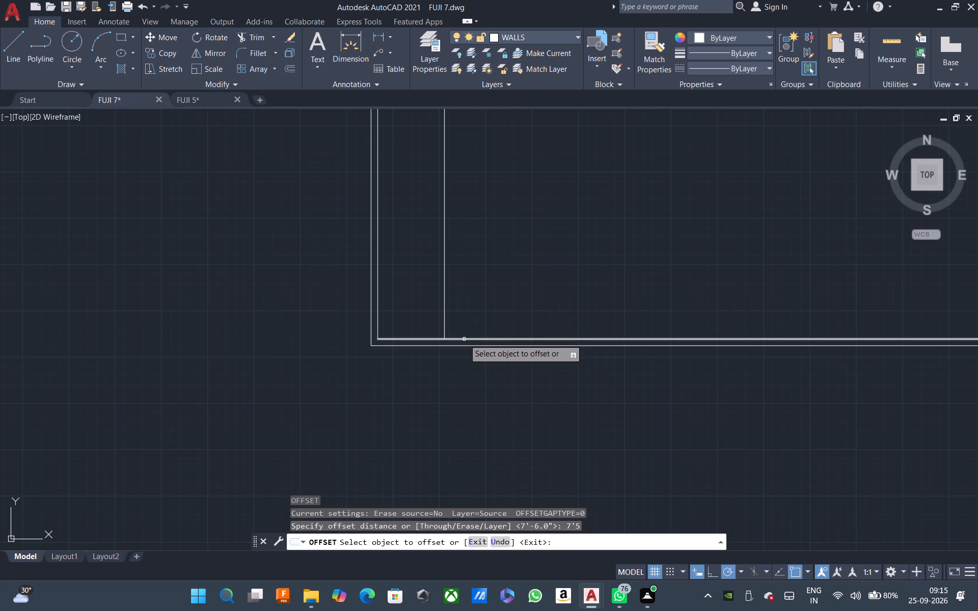
{"action": "left_click", "coordinate": [464, 339]}
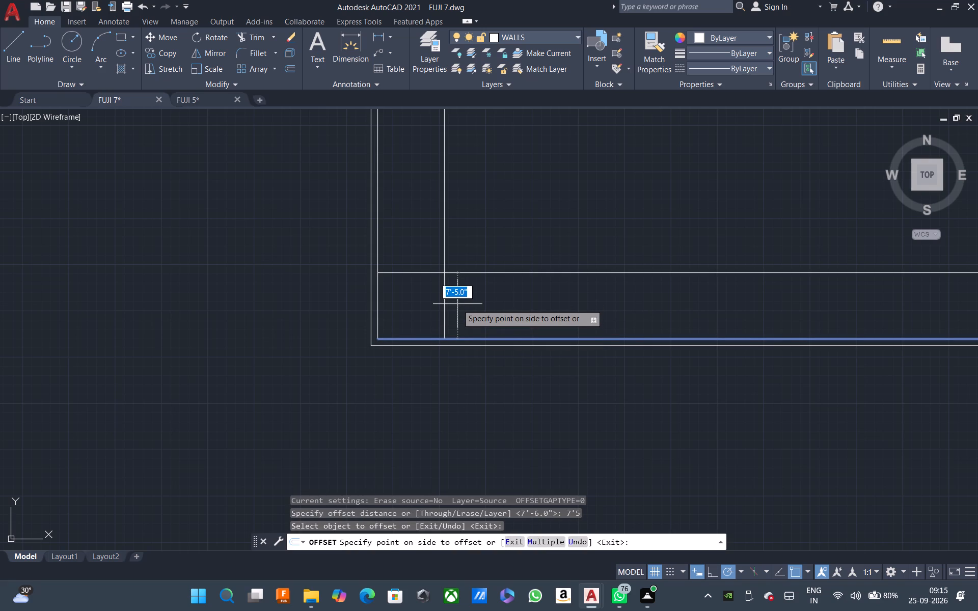
{"action": "left_click", "coordinate": [457, 304]}
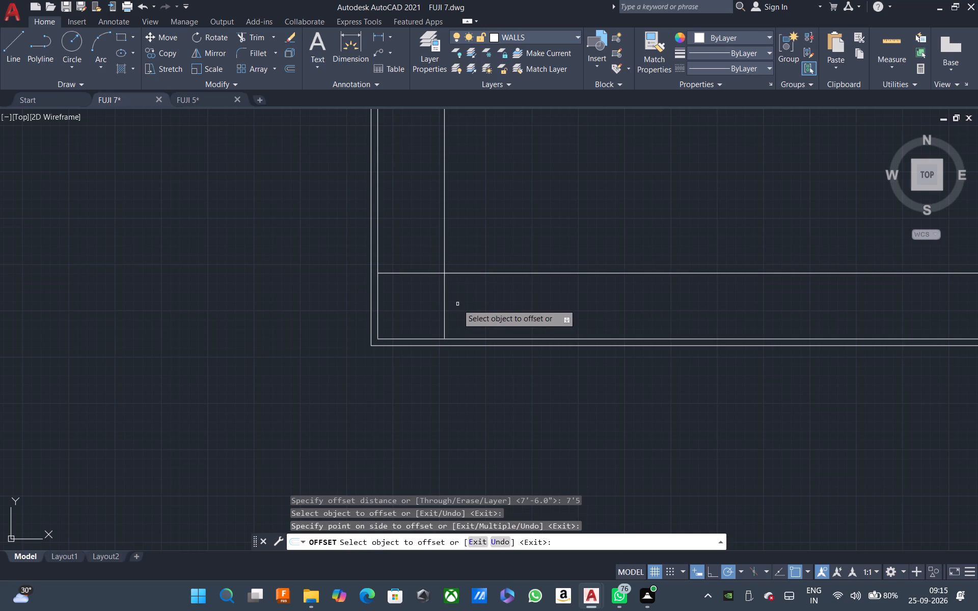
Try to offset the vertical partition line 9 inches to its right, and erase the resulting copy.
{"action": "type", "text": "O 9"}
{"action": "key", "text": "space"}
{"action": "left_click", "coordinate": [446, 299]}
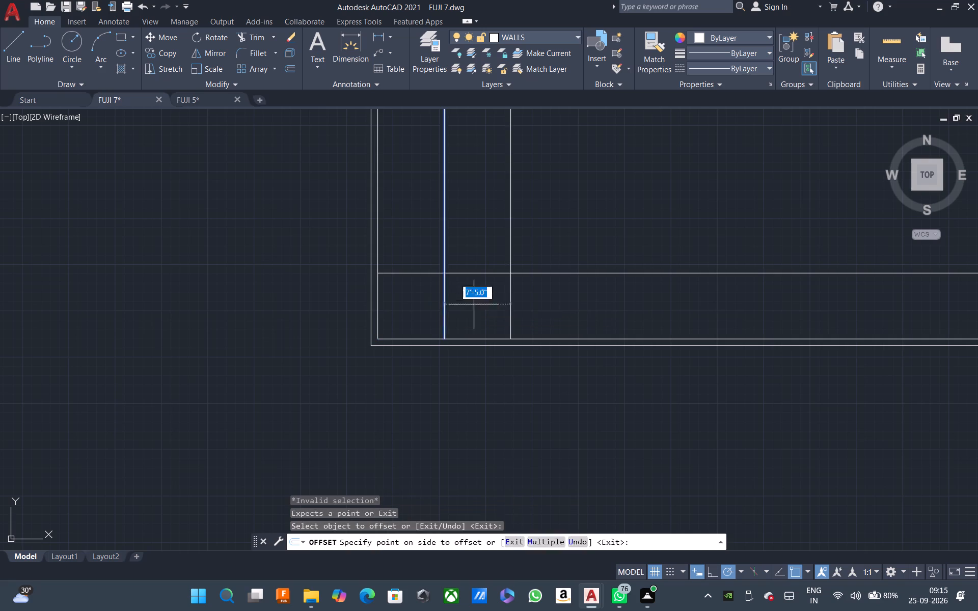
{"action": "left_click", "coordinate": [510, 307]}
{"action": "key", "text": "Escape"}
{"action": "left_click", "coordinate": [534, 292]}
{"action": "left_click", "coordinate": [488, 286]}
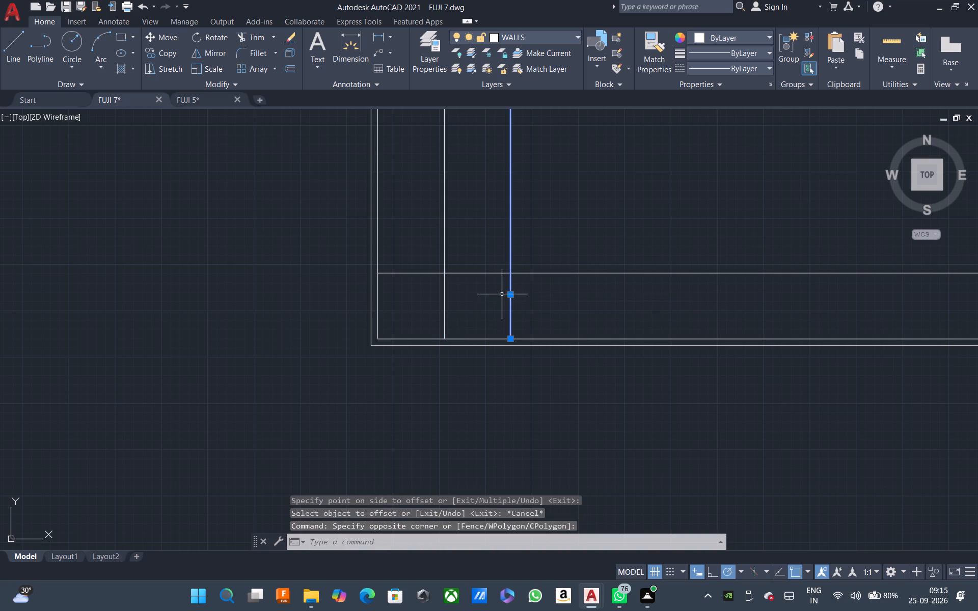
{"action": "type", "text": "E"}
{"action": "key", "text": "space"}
Offset the vertical partition line 9 inches to its right to give the partition its thickness.
{"action": "type", "text": "O"}
{"action": "key", "text": "space"}
{"action": "key", "text": "9"}
{"action": "key", "text": "space"}
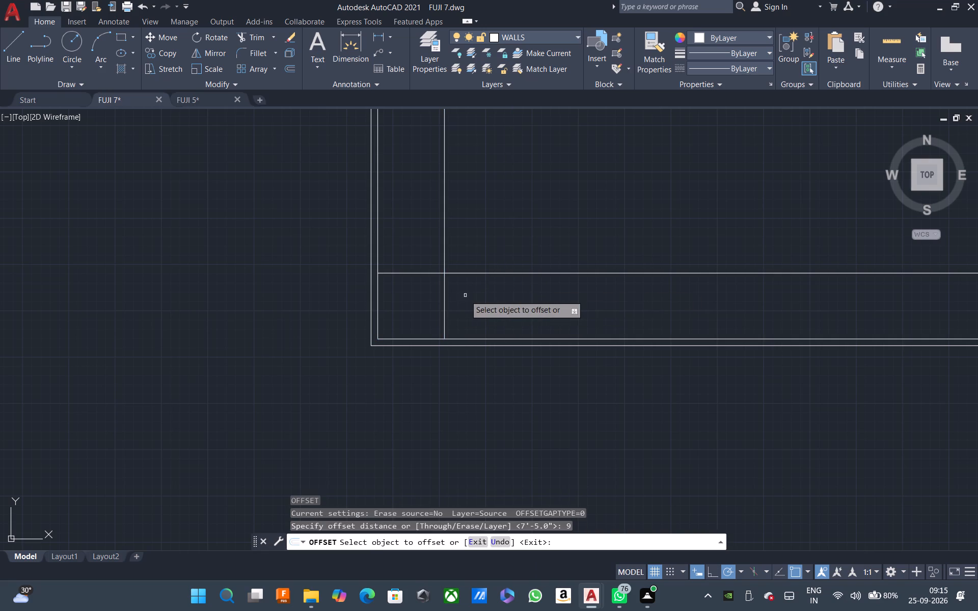
{"action": "left_click", "coordinate": [442, 291]}
{"action": "left_click", "coordinate": [446, 286]}
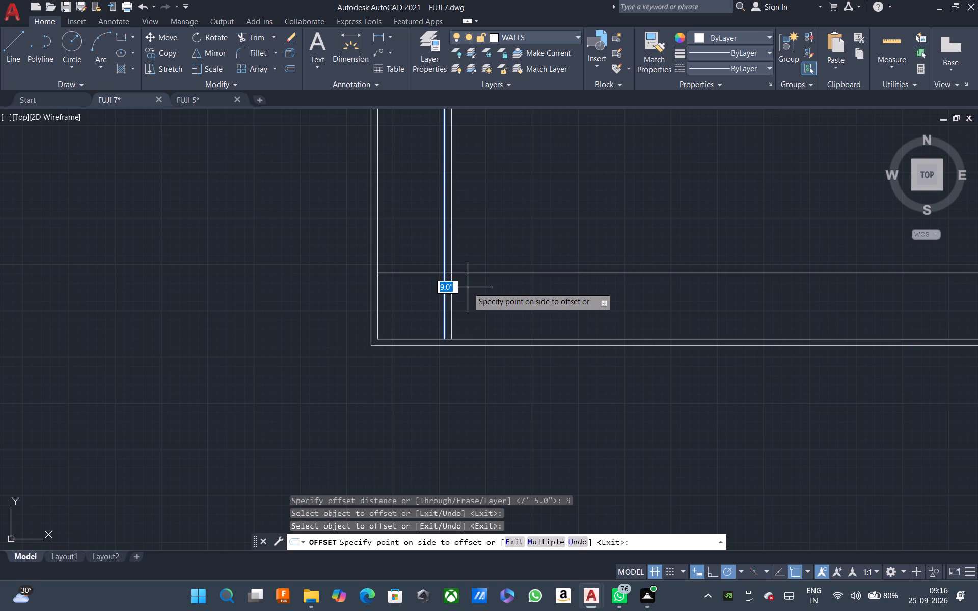
{"action": "left_click", "coordinate": [468, 287]}
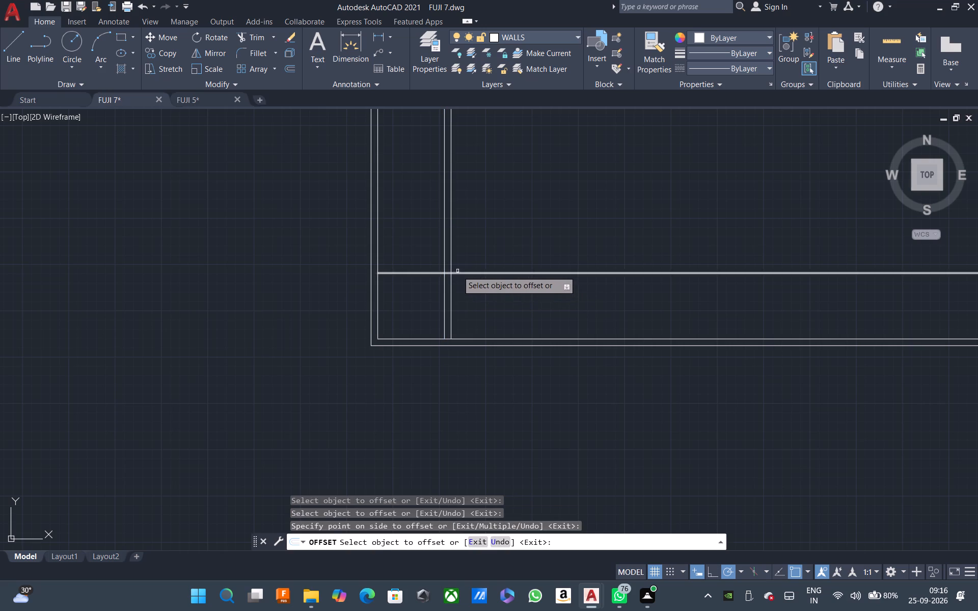
Offset the horizontal partition line upward by 9 inches to form the small room's top wall.
{"action": "left_click", "coordinate": [457, 271]}
{"action": "left_click", "coordinate": [459, 271]}
{"action": "left_click", "coordinate": [460, 257]}
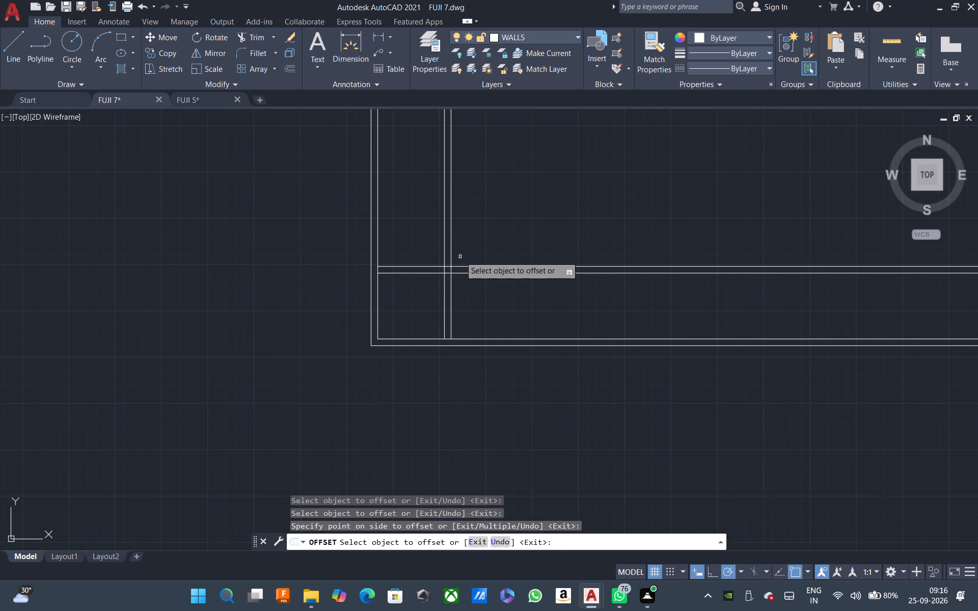
{"action": "key", "text": "Escape"}
Trim both horizontal partition lines where they extend to the right beyond the vertical partition wall.
{"action": "type", "text": "TR"}
{"action": "key", "text": "space"}
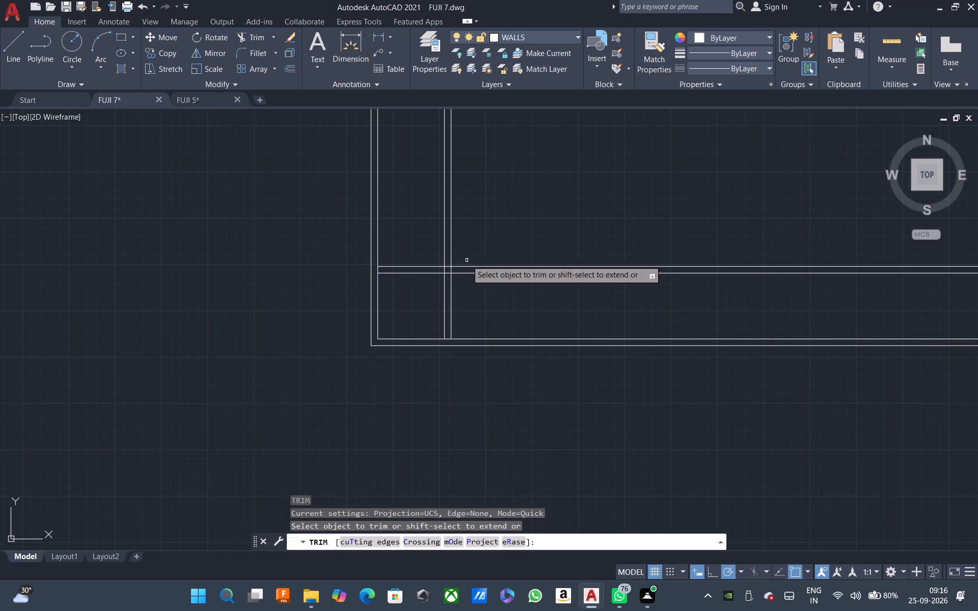
{"action": "left_click", "coordinate": [471, 284]}
{"action": "left_click", "coordinate": [467, 246]}
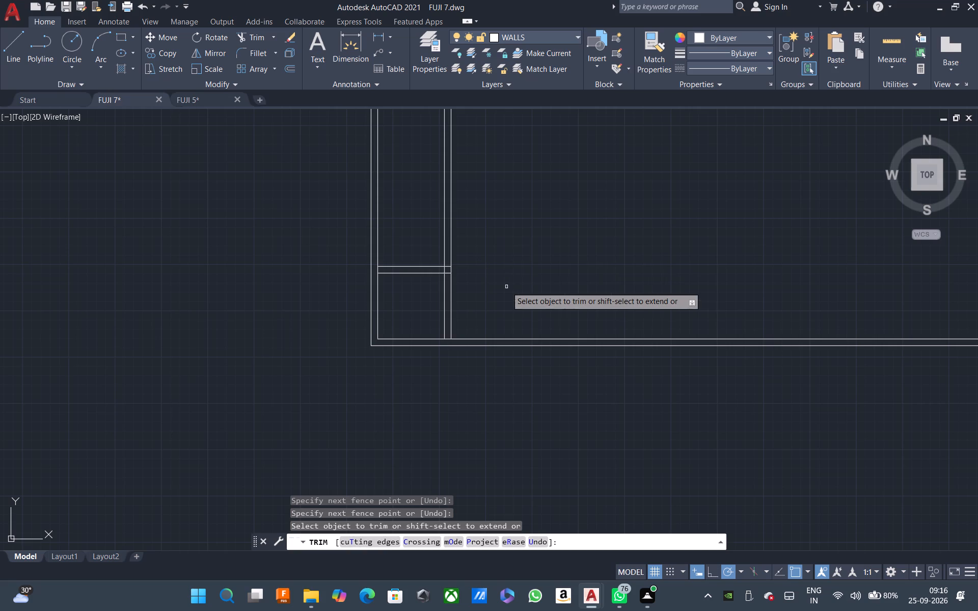
{"action": "middle_click_drag", "start_coordinate": [531, 297], "coordinate": [478, 294]}
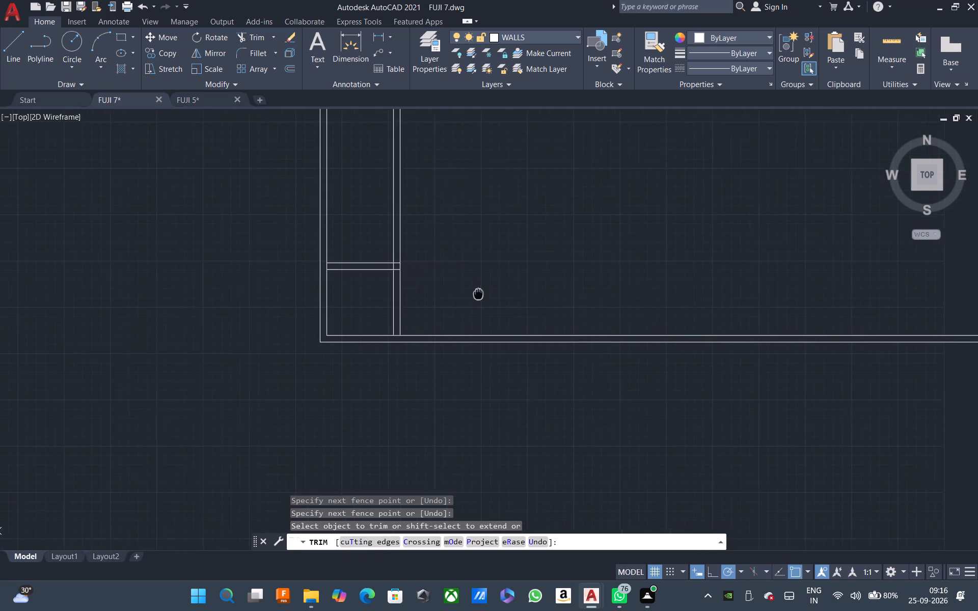
{"action": "middle_click_drag", "start_coordinate": [478, 294], "coordinate": [464, 292]}
{"action": "scroll", "coordinate": [463, 291], "scroll_direction": "down", "scroll_amount": 1}
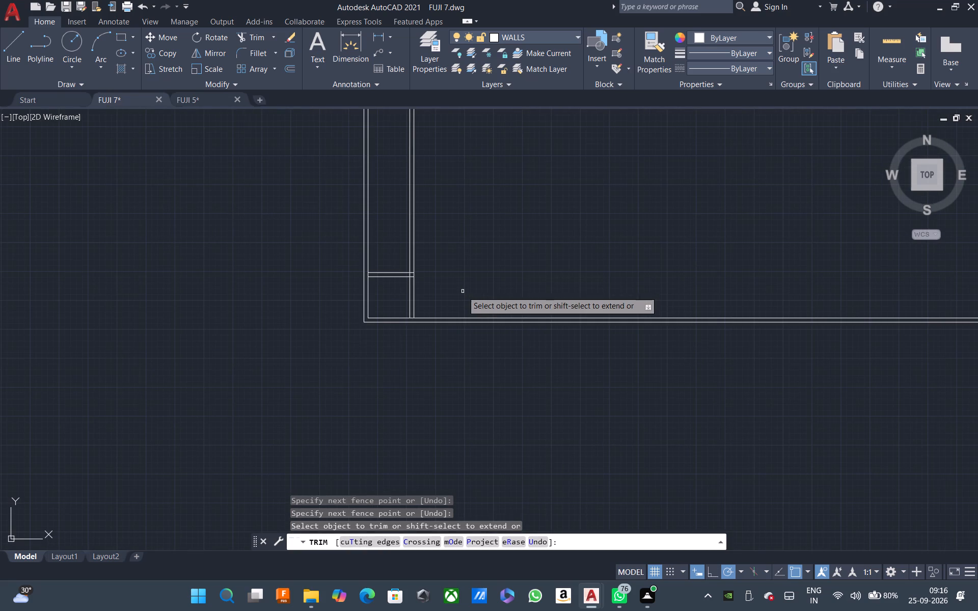
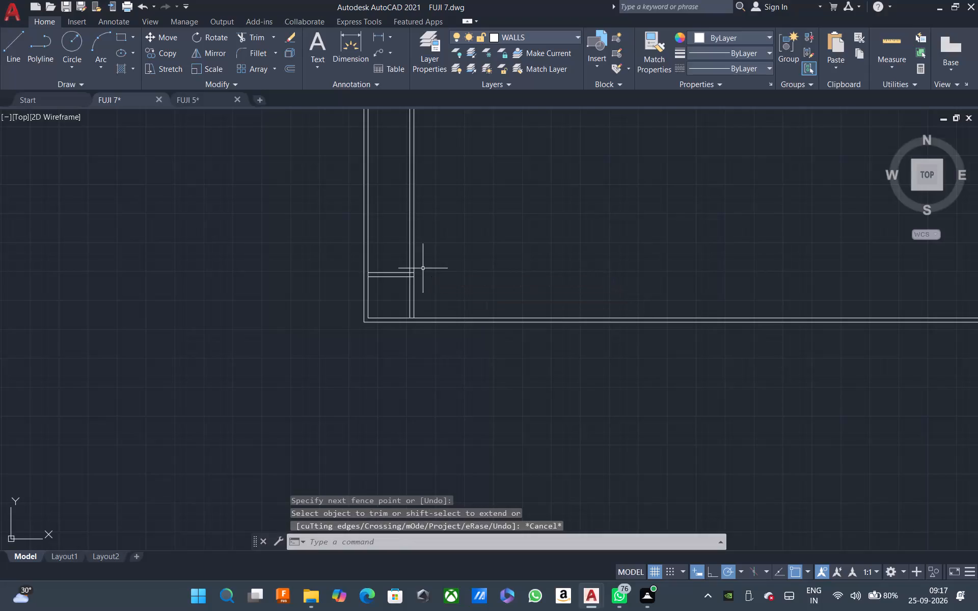
Offset the outer right line of the small room's vertical partition 14'8" to its right.
{"action": "key", "text": "Escape"}
{"action": "scroll", "coordinate": [422, 265], "scroll_direction": "up", "scroll_amount": 2}
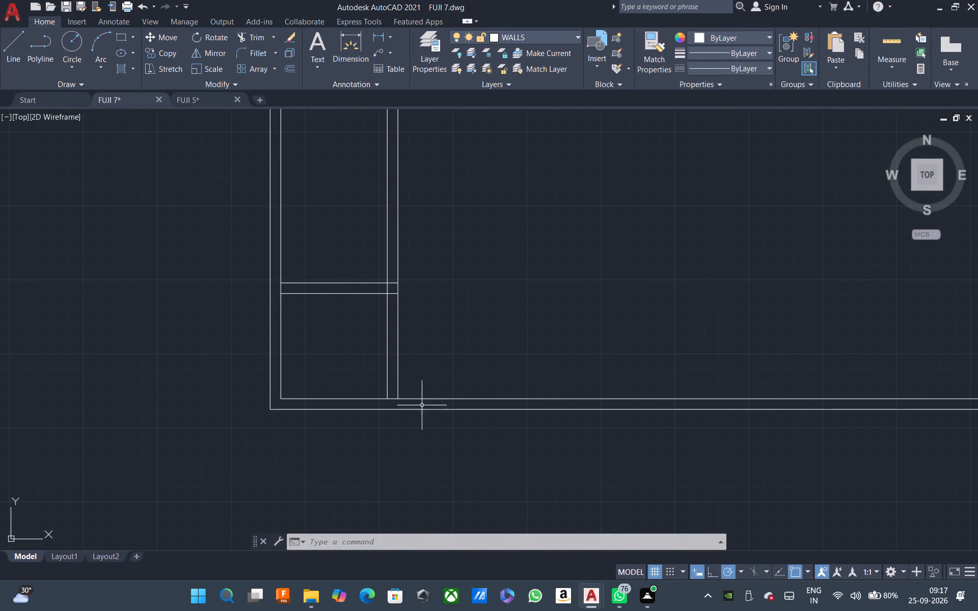
{"action": "key", "text": "Escape"}
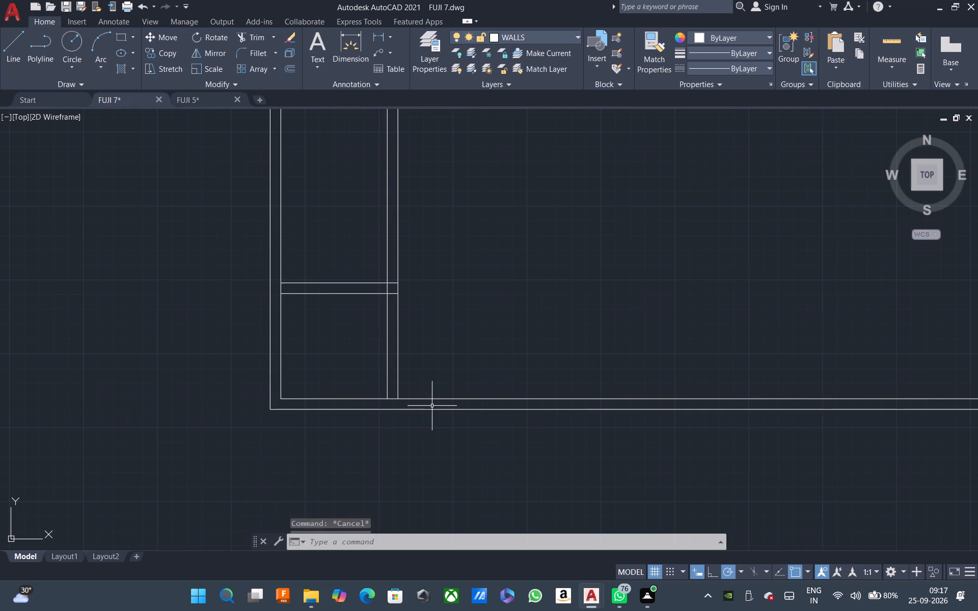
{"action": "type", "text": "O 1"}
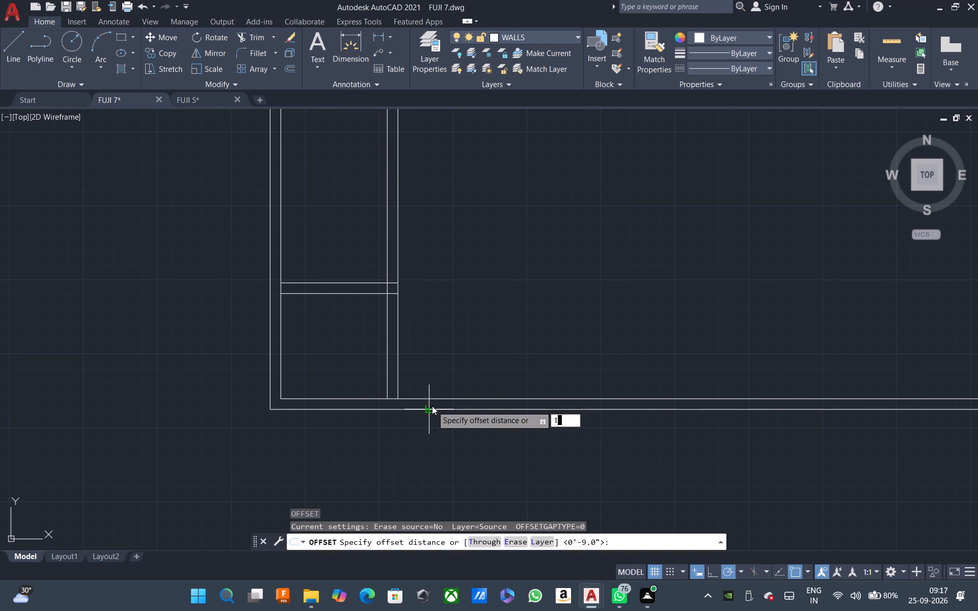
{"action": "key", "text": "8"}
{"action": "key", "text": "BackSpace"}
{"action": "type", "text": "4'8"}
{"action": "key", "text": "space"}
{"action": "left_click", "coordinate": [400, 388]}
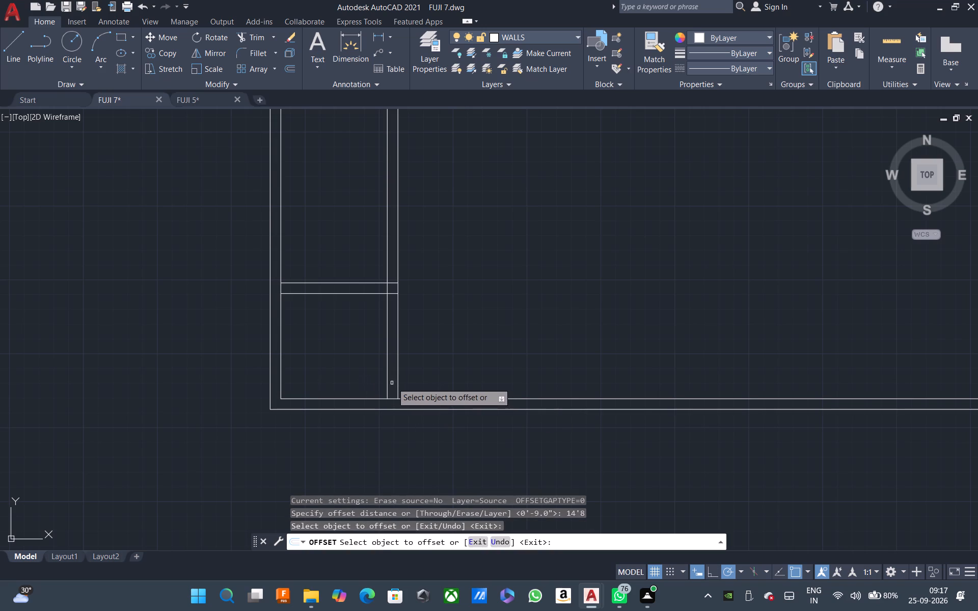
{"action": "left_click", "coordinate": [397, 383]}
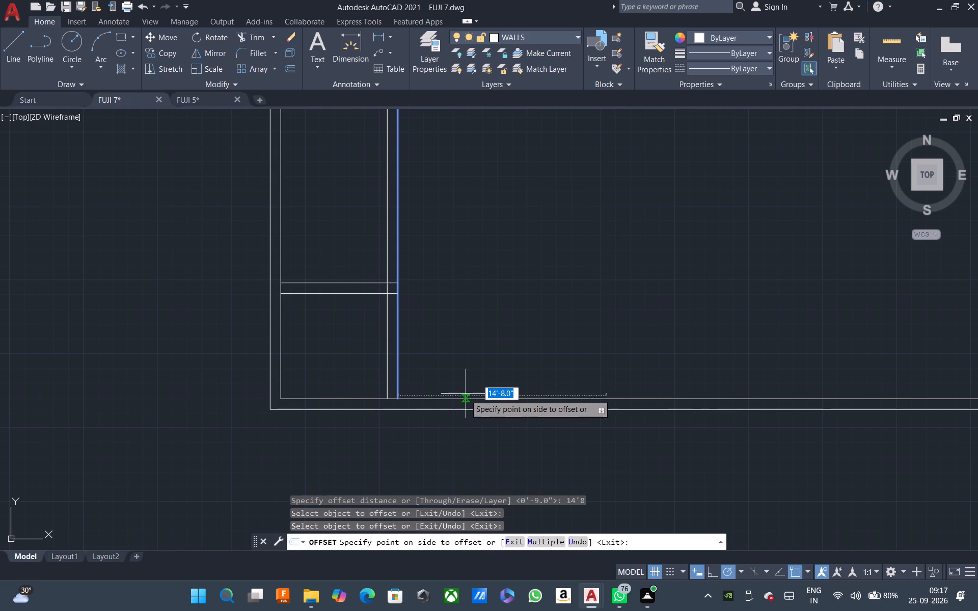
{"action": "left_click", "coordinate": [488, 383]}
{"action": "key", "text": "Escape"}
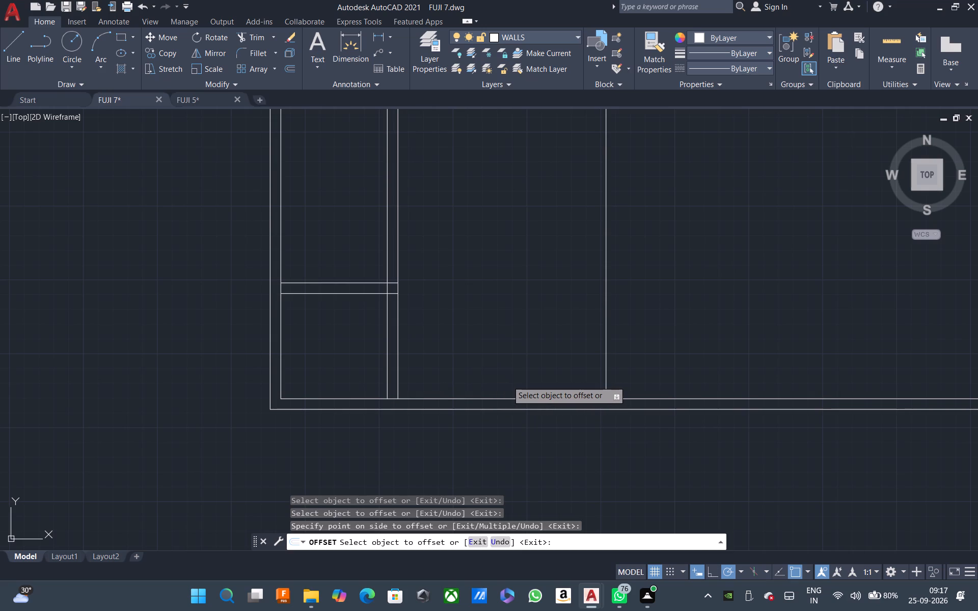
Offset the new vertical line 9 inches to its right to give the second partition its thickness.
{"action": "type", "text": "O"}
{"action": "key", "text": "space"}
{"action": "key", "text": "9"}
{"action": "key", "text": "space"}
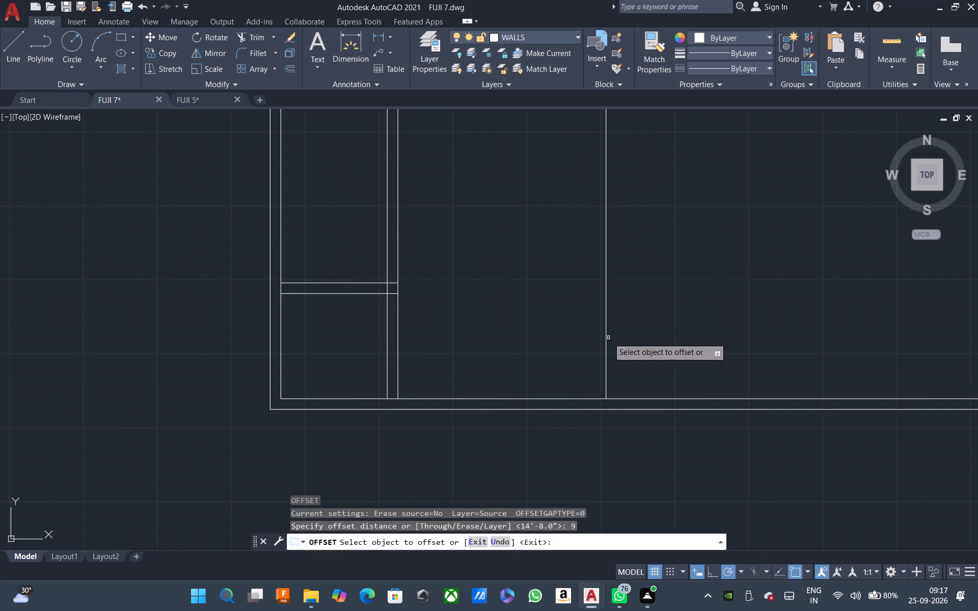
{"action": "left_click", "coordinate": [607, 336]}
{"action": "left_click", "coordinate": [646, 333]}
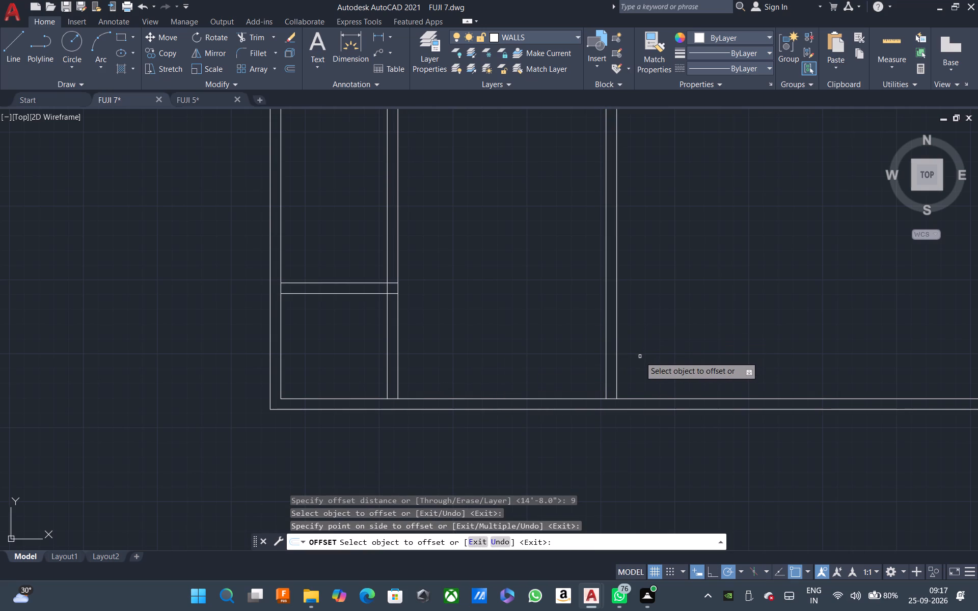
{"action": "key", "text": "Escape"}
{"action": "key", "text": "Escape"}
Offset the inner line of the bottom exterior wall upward by 14'5".
{"action": "type", "text": "O 14'"}
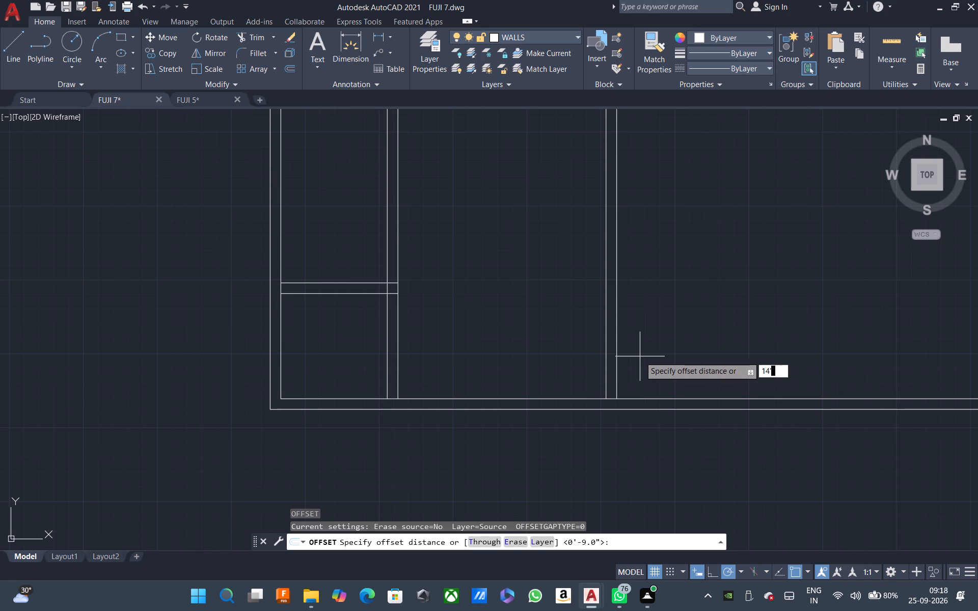
{"action": "key", "text": "5"}
{"action": "key", "text": "space"}
{"action": "left_click", "coordinate": [574, 397]}
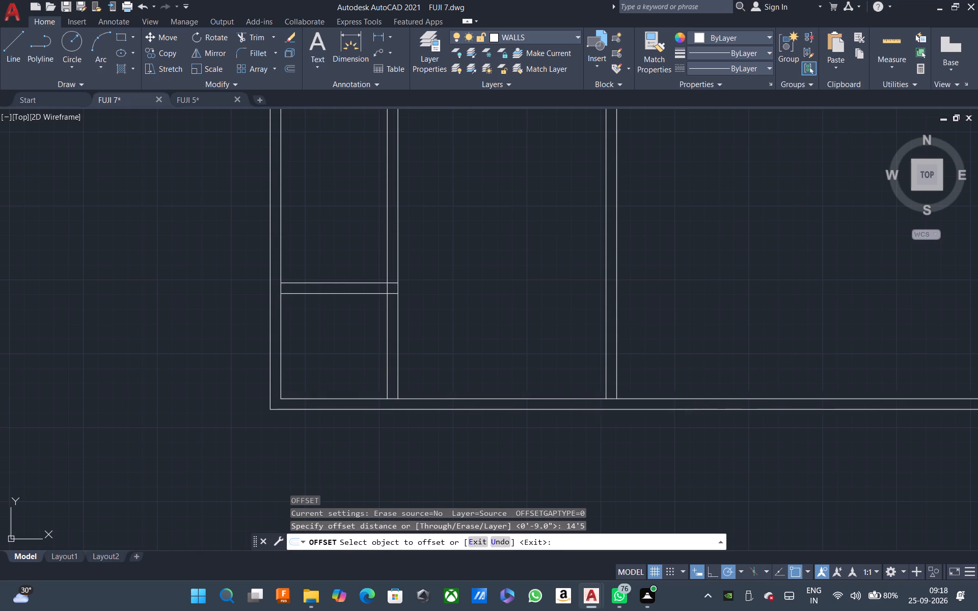
{"action": "left_click", "coordinate": [567, 365]}
{"action": "key", "text": "Escape"}
Offset the new horizontal line upward by 9 inches to form the horizontal wall's thickness.
{"action": "type", "text": "O 9"}
{"action": "key", "text": "space"}
{"action": "left_click", "coordinate": [506, 193]}
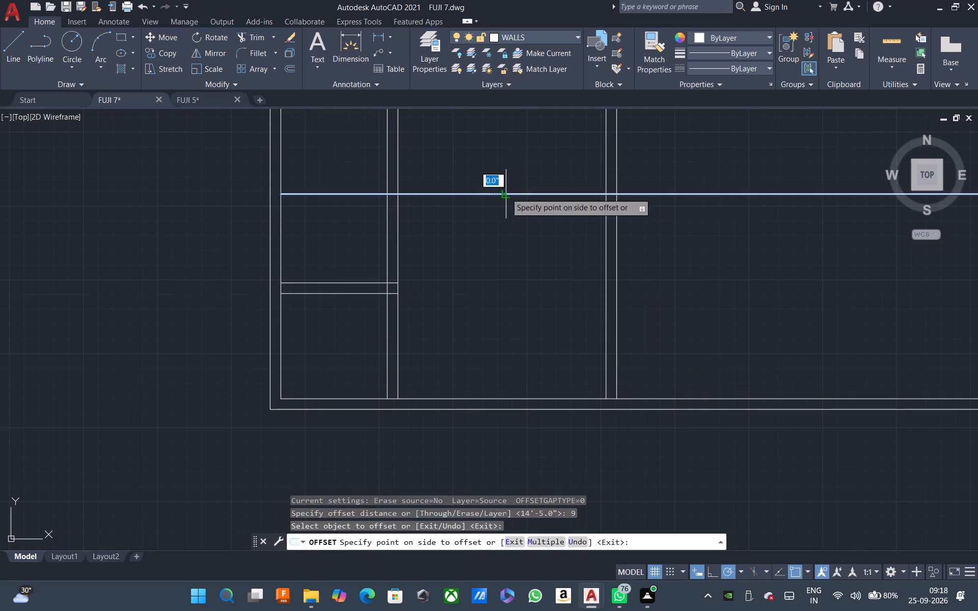
{"action": "left_click", "coordinate": [500, 177]}
{"action": "key", "text": "Escape"}
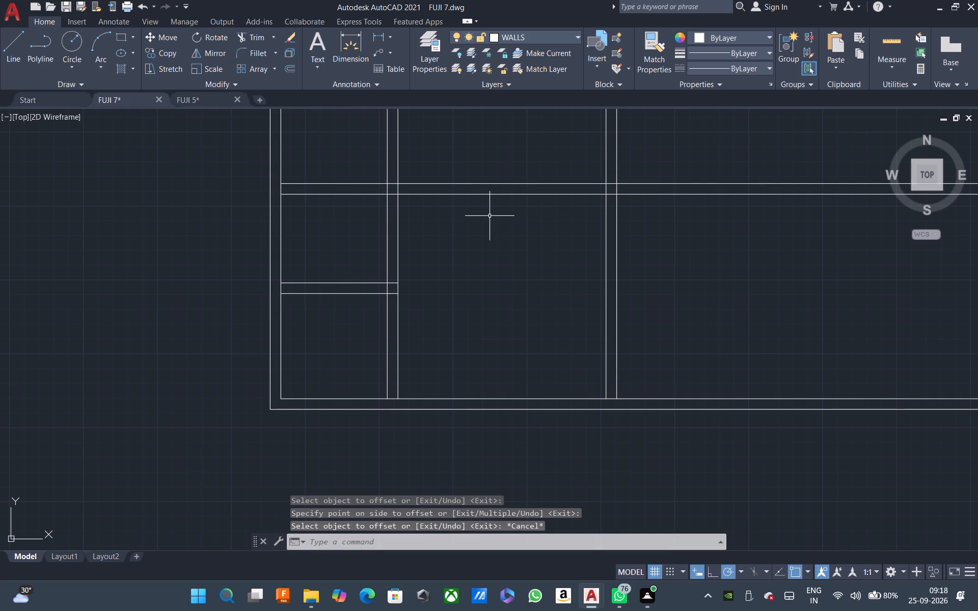
Trim both lines of the first vertical partition above the new horizontal wall.
{"action": "middle_click_drag", "start_coordinate": [448, 253], "coordinate": [391, 301]}
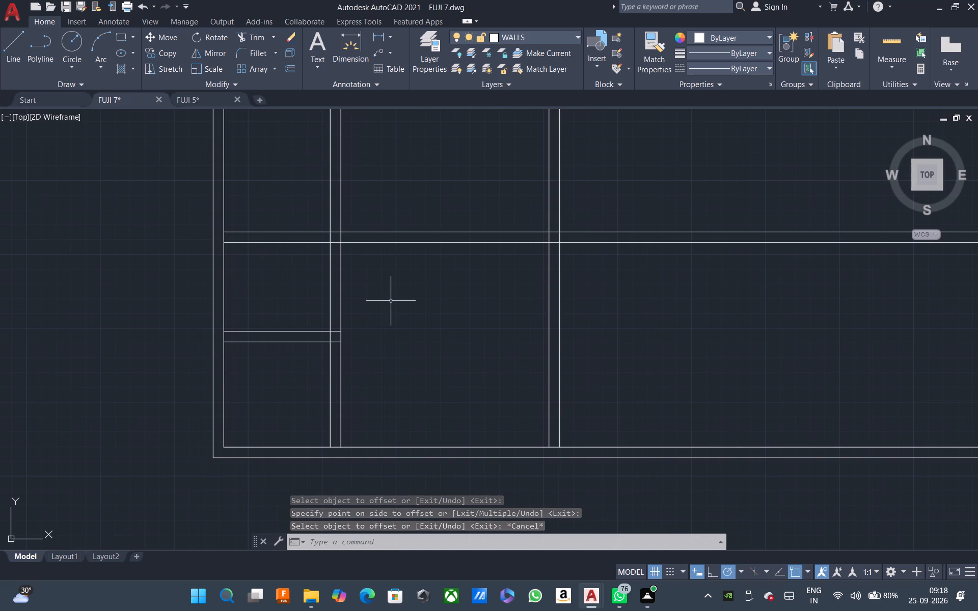
{"action": "type", "text": "TR"}
{"action": "key", "text": "space"}
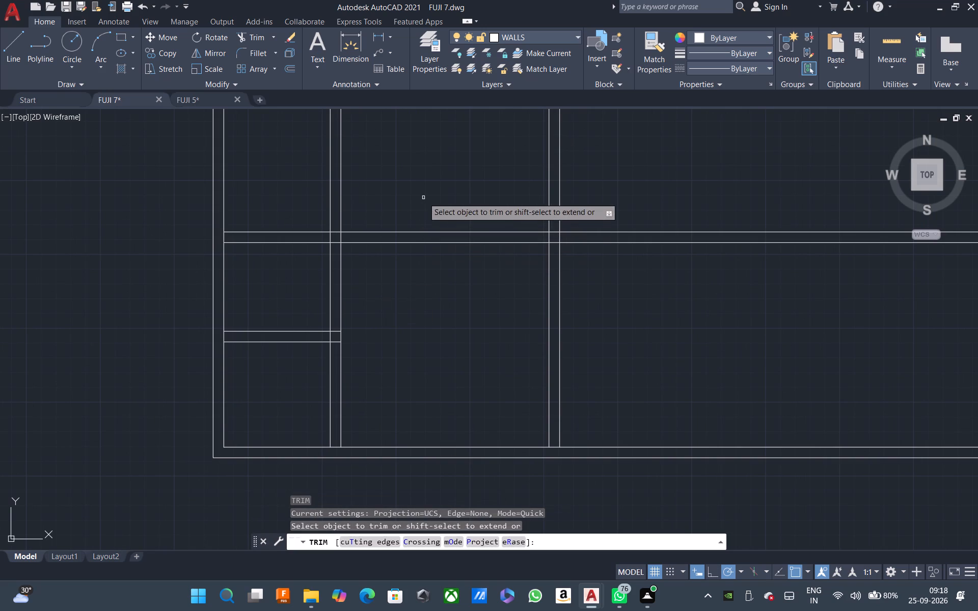
{"action": "left_click", "coordinate": [456, 173]}
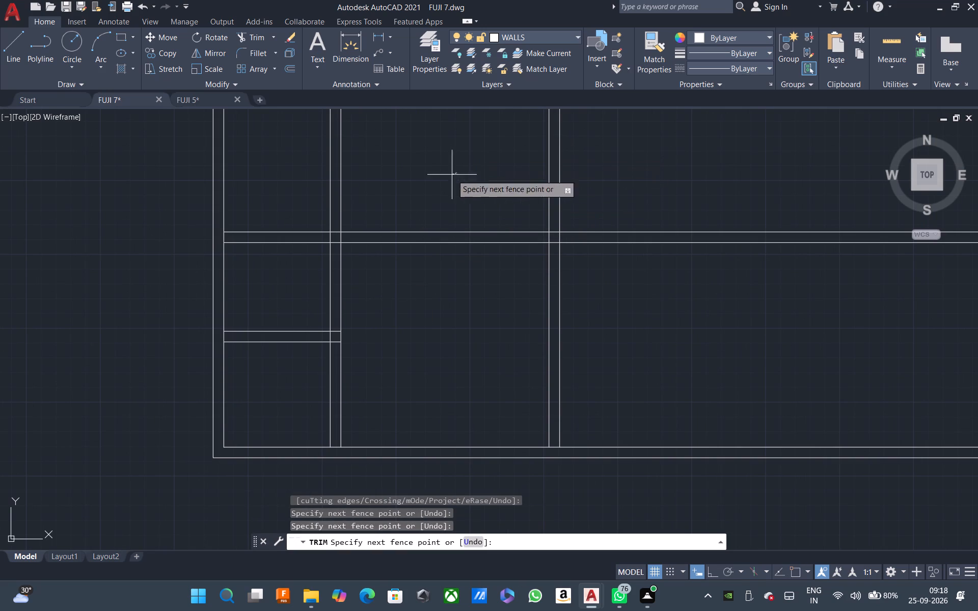
{"action": "left_click", "coordinate": [306, 179]}
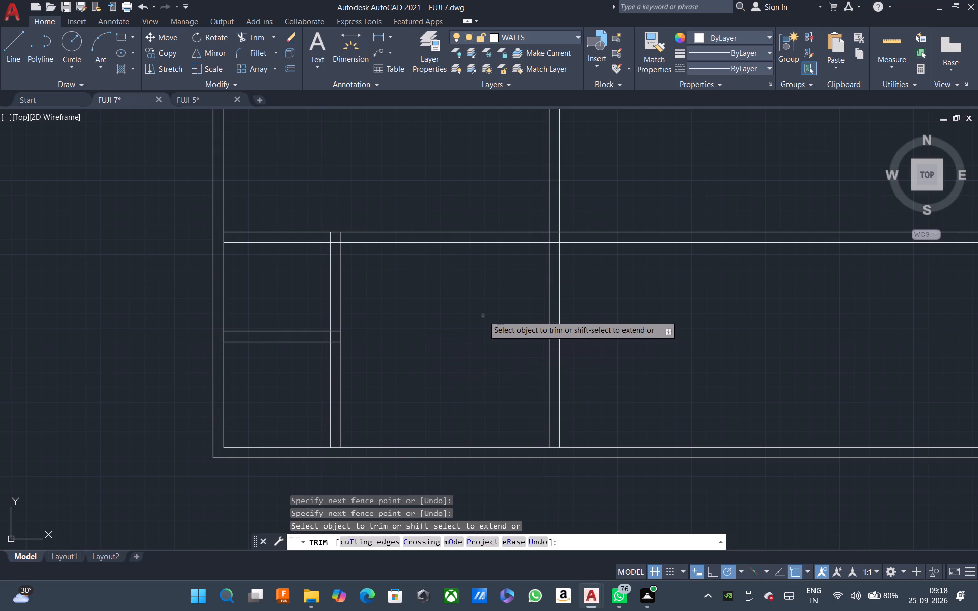
{"action": "key", "text": "Escape"}
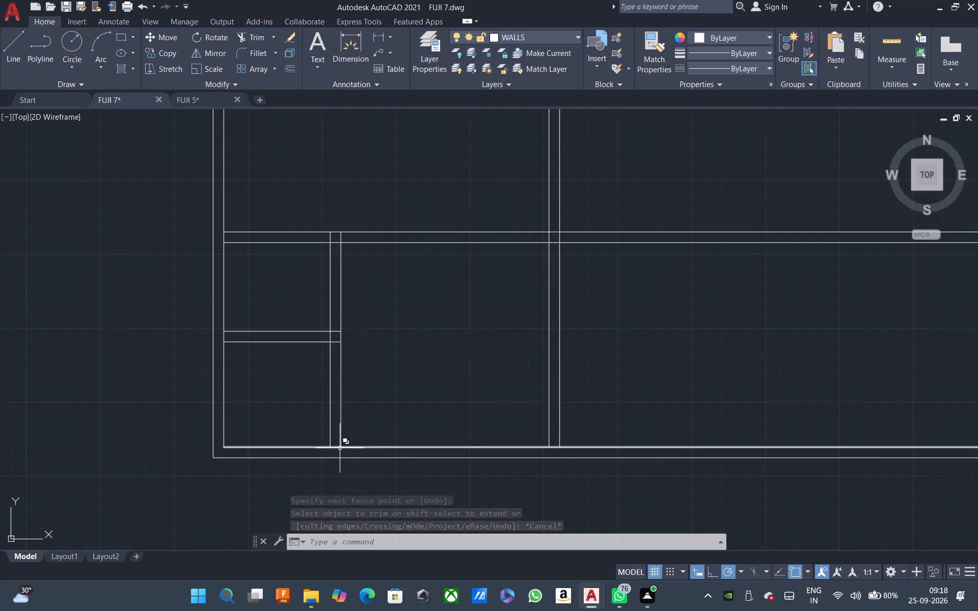
Trim the bottom wall's inner line across the first partition's base, and the second partition's left line within the horizontal wall.
{"action": "type", "text": "TR"}
{"action": "key", "text": "space"}
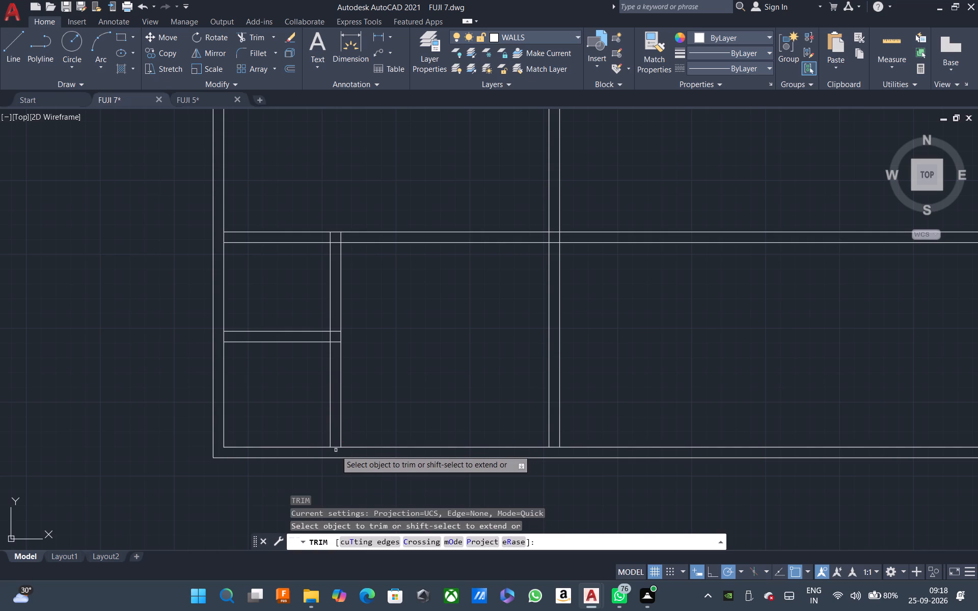
{"action": "left_click", "coordinate": [335, 447]}
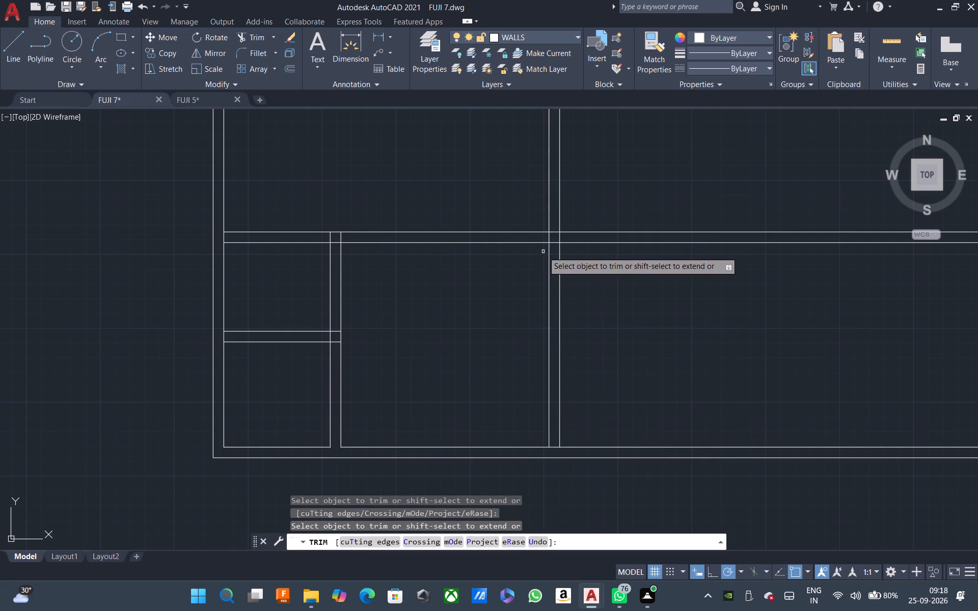
{"action": "left_click", "coordinate": [549, 238]}
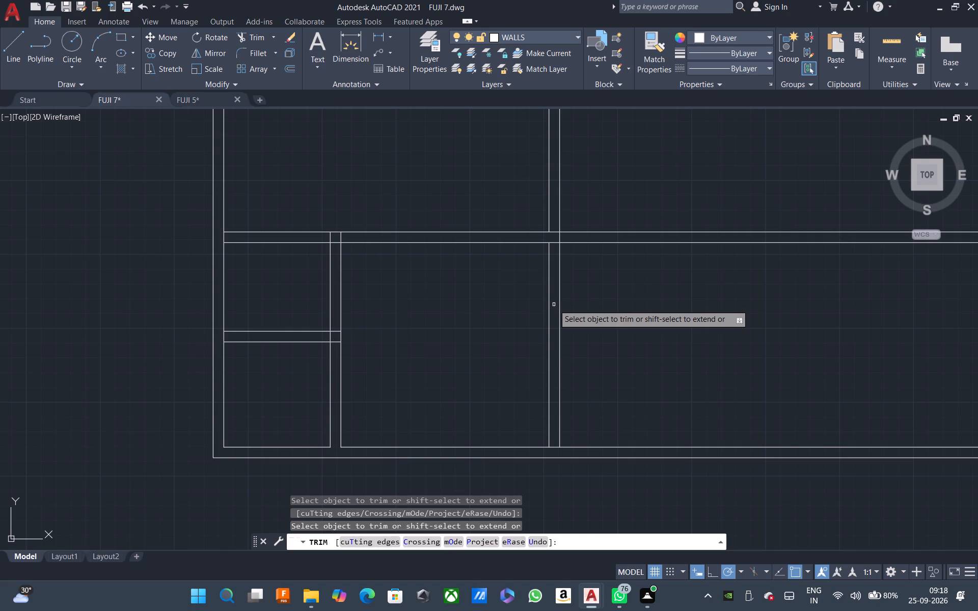
{"action": "key", "text": "Escape"}
{"action": "key", "text": "Escape"}
{"action": "key", "text": "Escape"}
Offset the second partition's left line 2' leftward and the bottom wall's inner line 2' upward, into the middle room.
{"action": "type", "text": "O 2"}
{"action": "key", "text": "apostrophe"}
{"action": "key", "text": "space"}
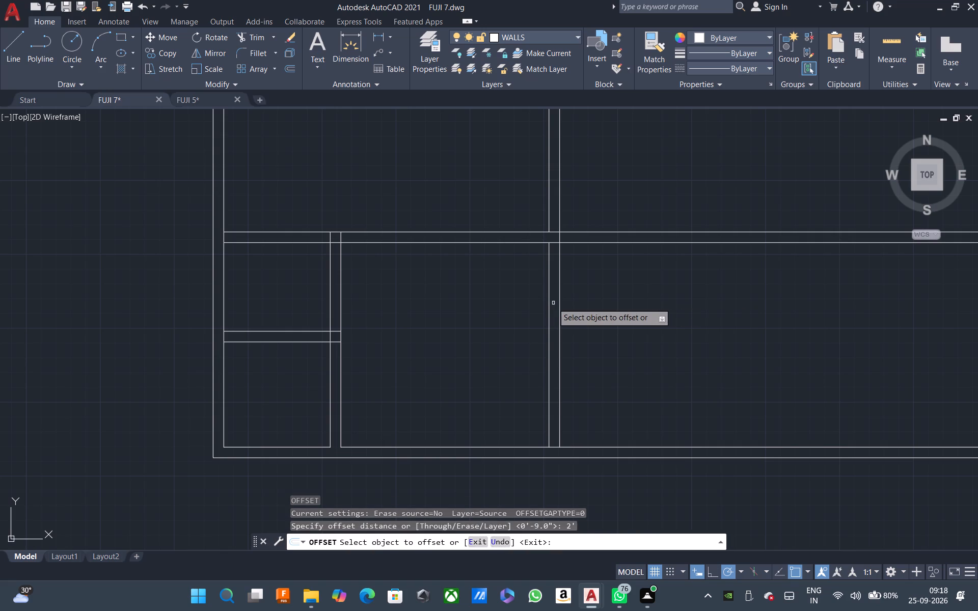
{"action": "left_click", "coordinate": [549, 310]}
{"action": "left_click", "coordinate": [538, 314]}
{"action": "left_click", "coordinate": [474, 446]}
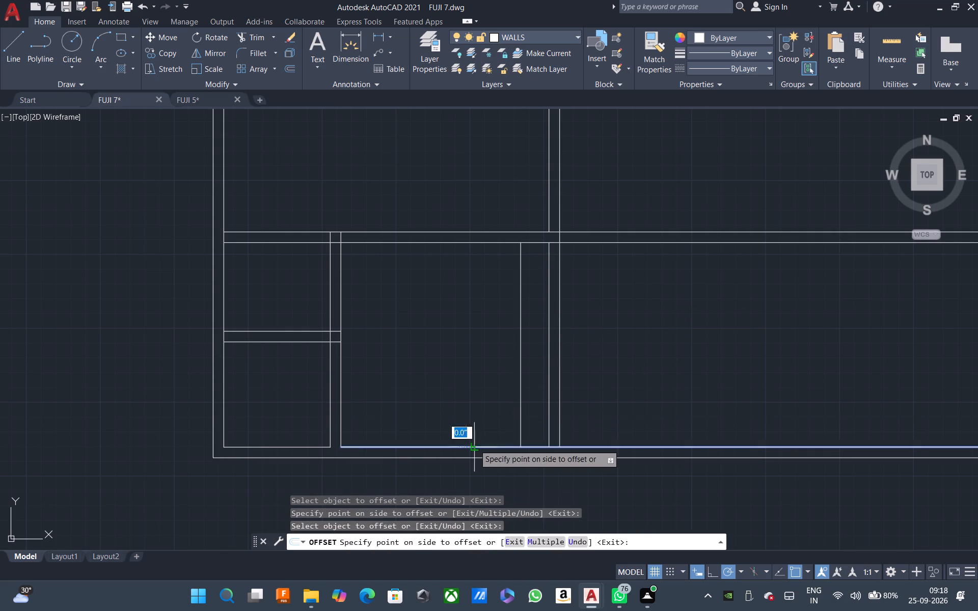
{"action": "left_click", "coordinate": [474, 421]}
{"action": "key", "text": "Escape"}
Trim the two 2' offset lines beyond their crossing so they meet in a corner inside the middle room.
{"action": "type", "text": "TR"}
{"action": "key", "text": "space"}
{"action": "left_click", "coordinate": [540, 421]}
{"action": "left_click", "coordinate": [537, 408]}
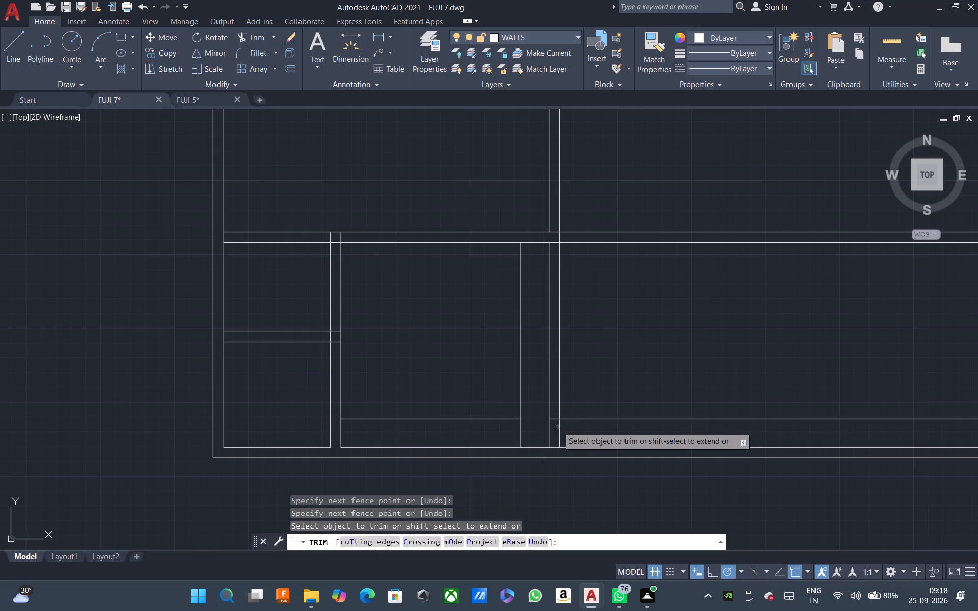
{"action": "left_click", "coordinate": [526, 433]}
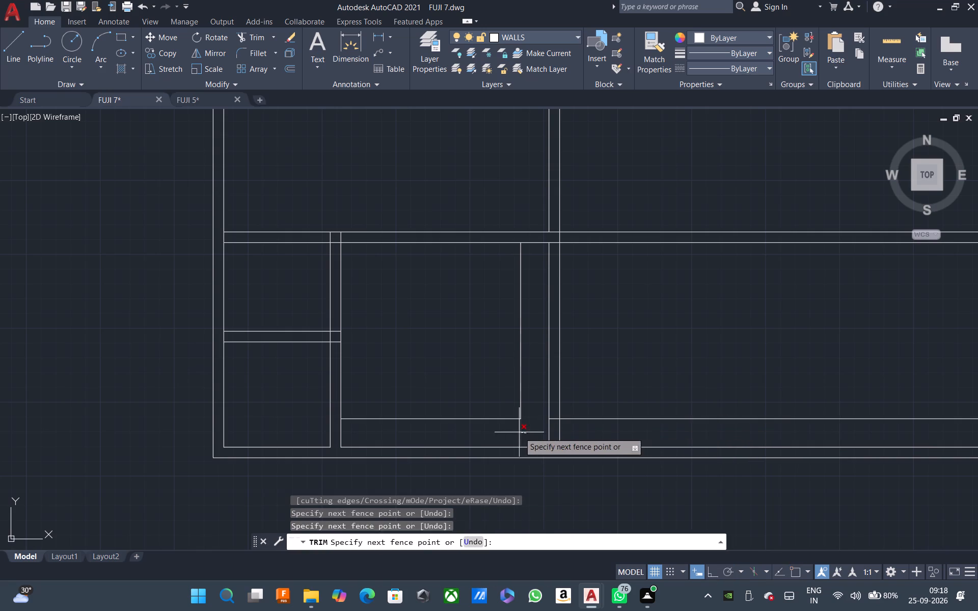
{"action": "left_click", "coordinate": [519, 432]}
{"action": "key", "text": "Escape"}
Erase the leftover horizontal offset line that runs right from the second partition.
{"action": "left_click", "coordinate": [579, 424]}
{"action": "left_click", "coordinate": [573, 416]}
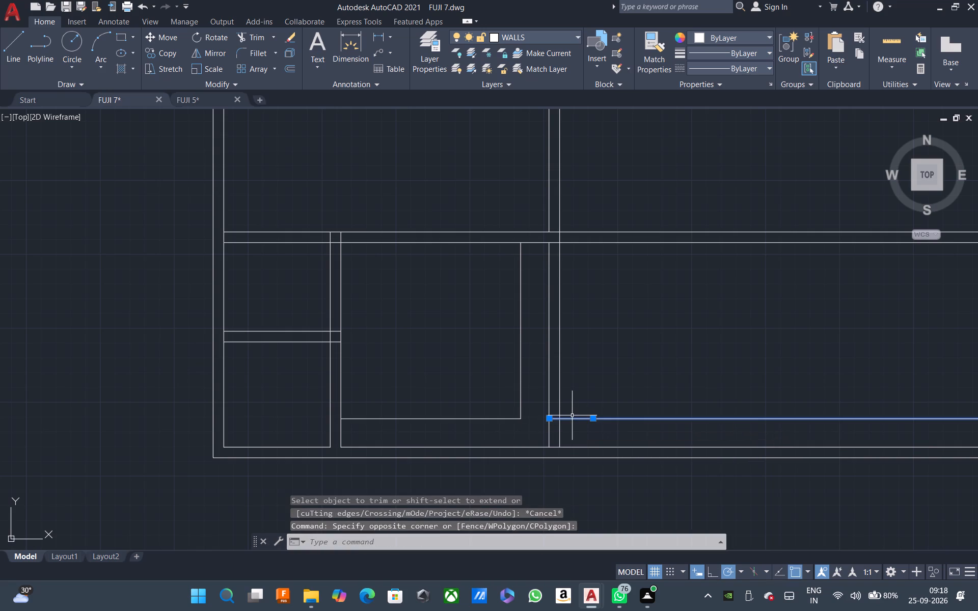
{"action": "type", "text": "E"}
{"action": "key", "text": "space"}
Shorten the vertical offset line in the middle room by moving its top end down 3'.
{"action": "left_click", "coordinate": [519, 258]}
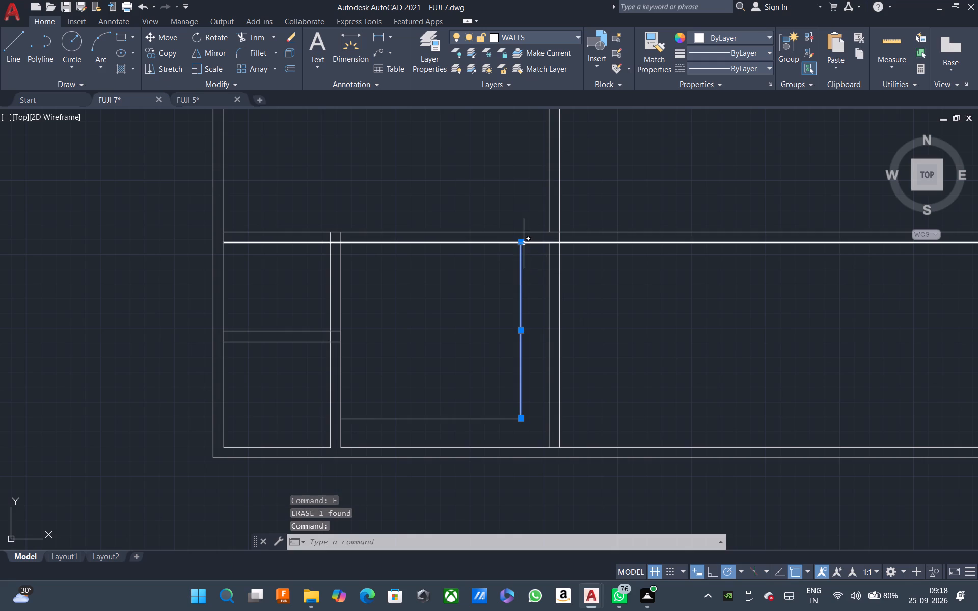
{"action": "left_click", "coordinate": [521, 243]}
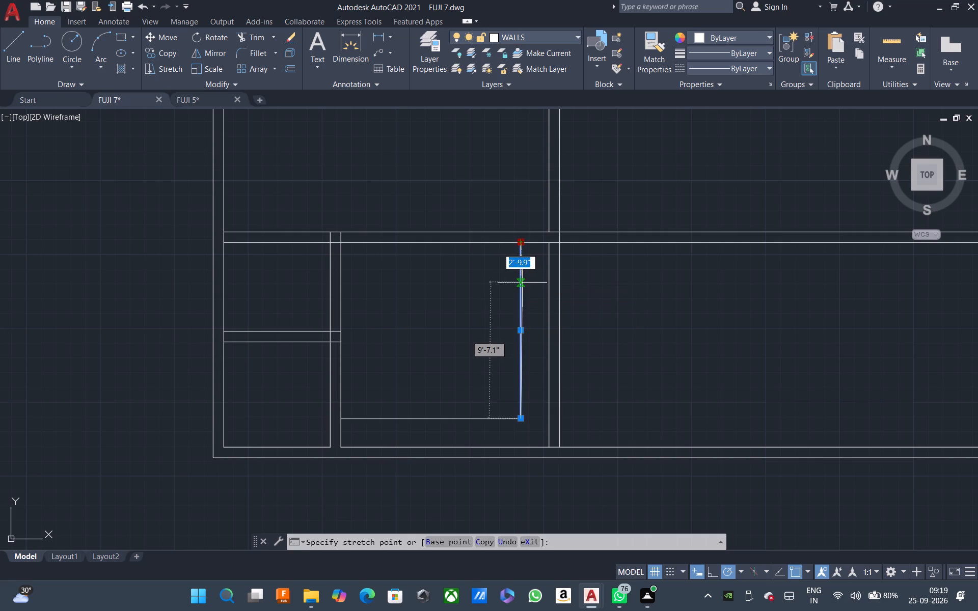
{"action": "type", "text": "3'"}
{"action": "key", "text": "space"}
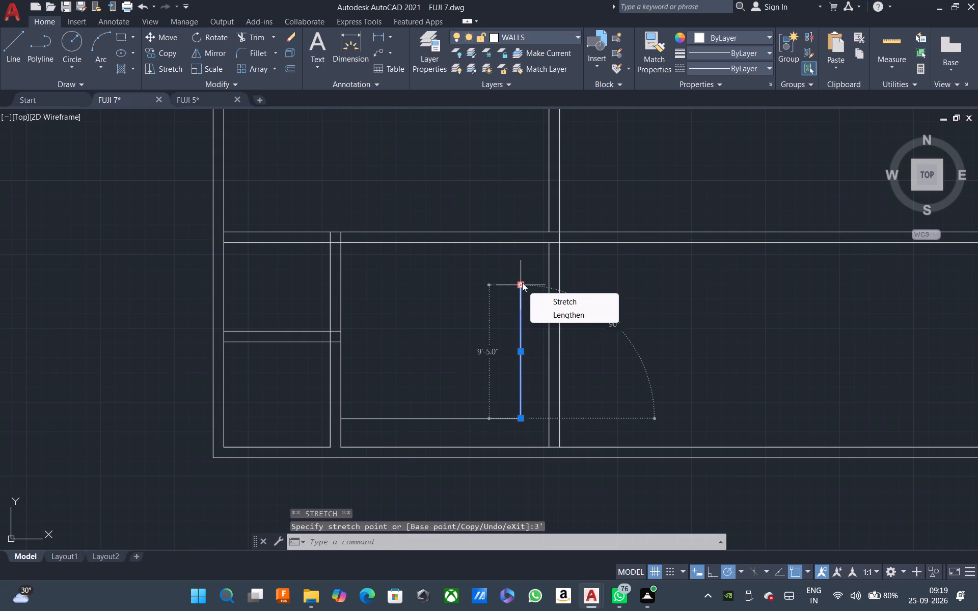
{"action": "key", "text": "Escape"}
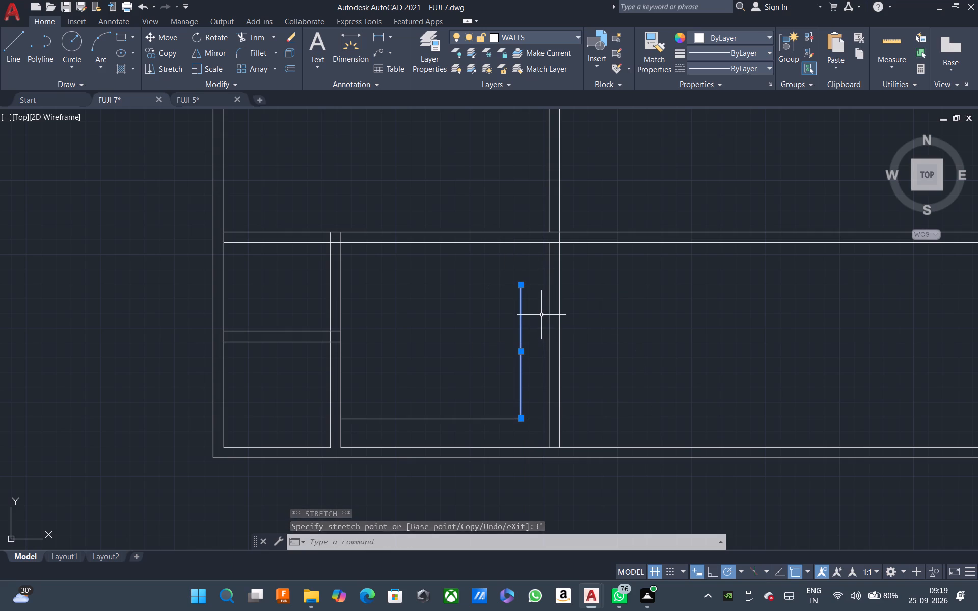
Draw a 2' horizontal line from the top of the middle room's vertical offset line to the second partition's left line.
{"action": "key", "text": "l"}
{"action": "key", "text": "space"}
{"action": "left_click", "coordinate": [521, 289]}
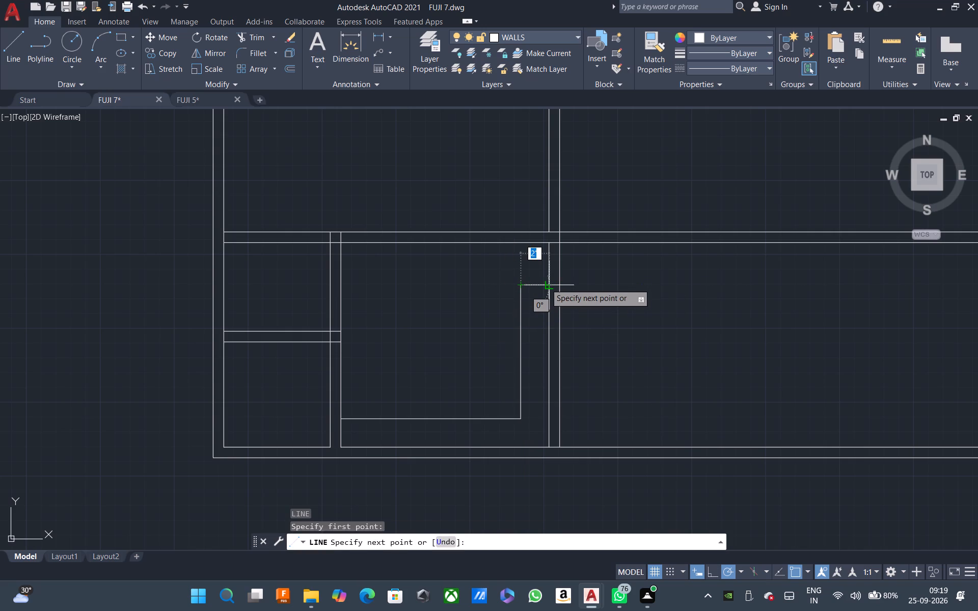
{"action": "left_click", "coordinate": [549, 284]}
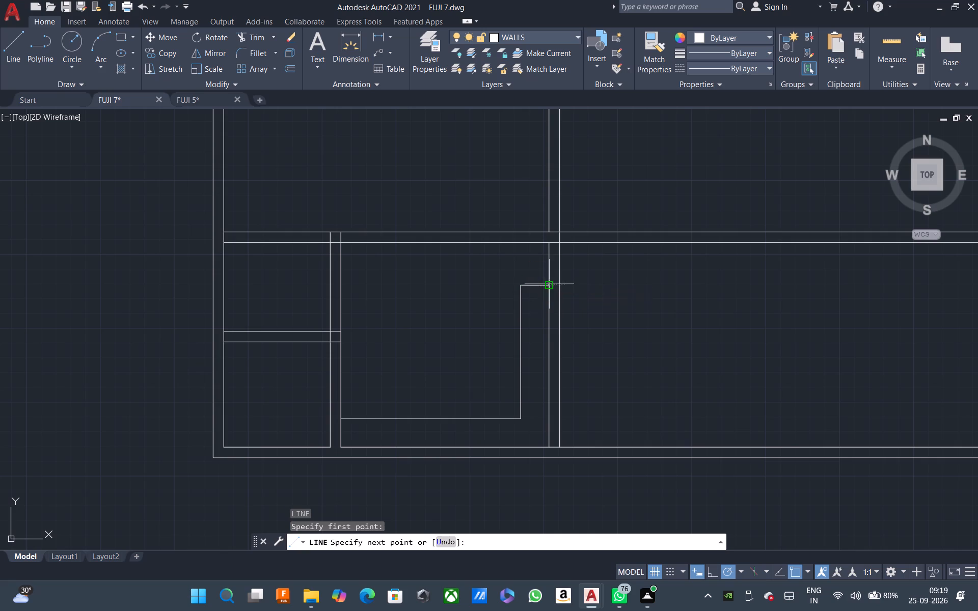
{"action": "key", "text": "Escape"}
Join the three connected lines of the middle room's inner outline into one polyline.
{"action": "scroll", "coordinate": [527, 309], "scroll_direction": "down", "scroll_amount": 2}
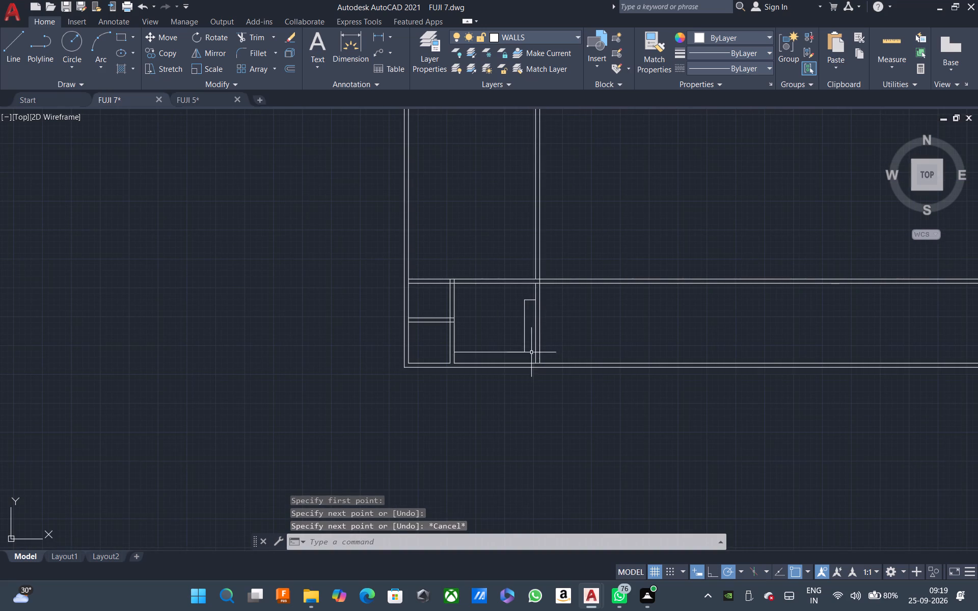
{"action": "left_click", "coordinate": [528, 353]}
{"action": "left_click", "coordinate": [510, 296]}
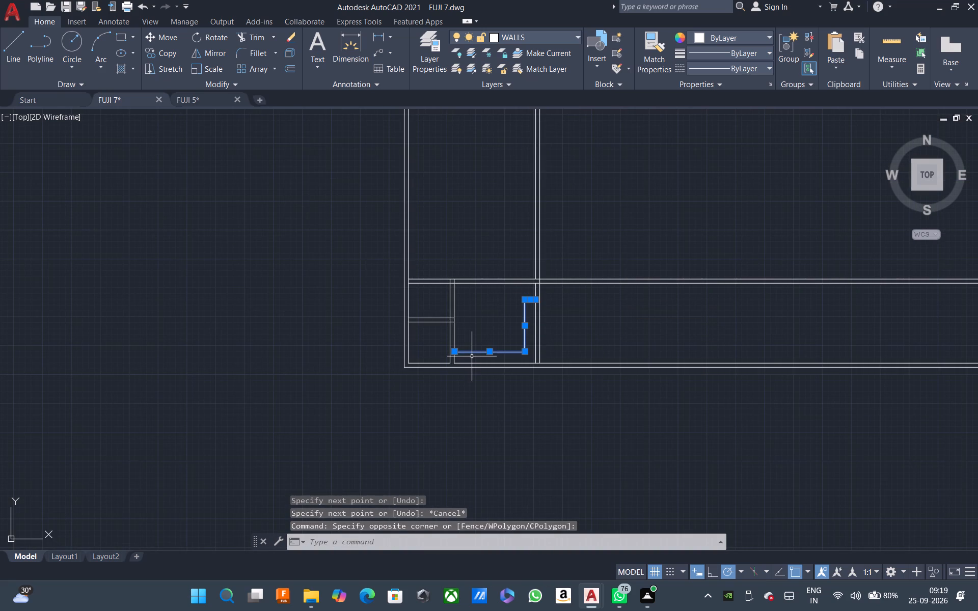
{"action": "type", "text": "J"}
{"action": "key", "text": "space"}
Erase the lower piece of the second partition's left line beside the middle room.
{"action": "middle_click_drag", "start_coordinate": [542, 352], "coordinate": [505, 376]}
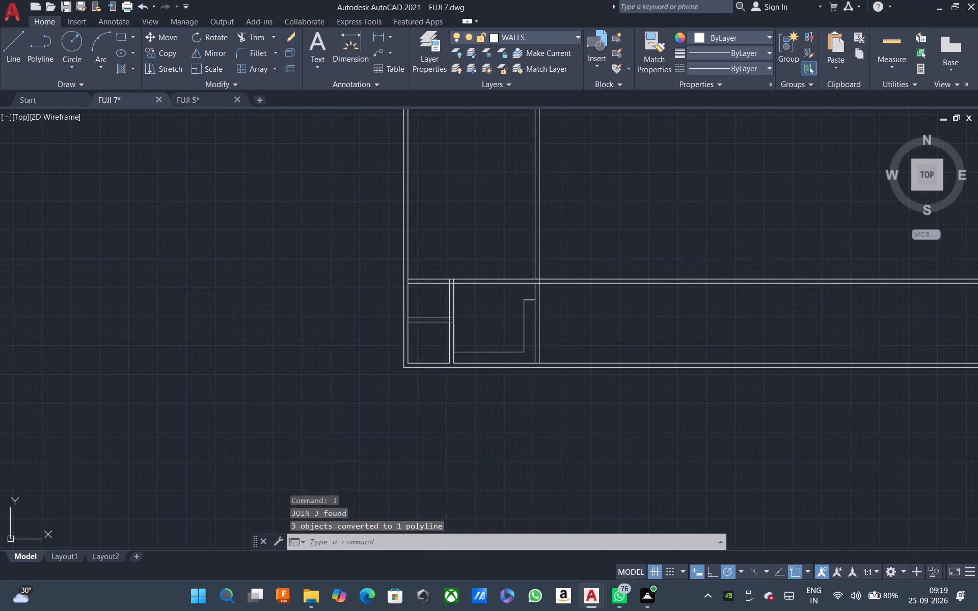
{"action": "middle_click_drag", "start_coordinate": [505, 376], "coordinate": [415, 422]}
{"action": "scroll", "coordinate": [387, 385], "scroll_direction": "up", "scroll_amount": 2}
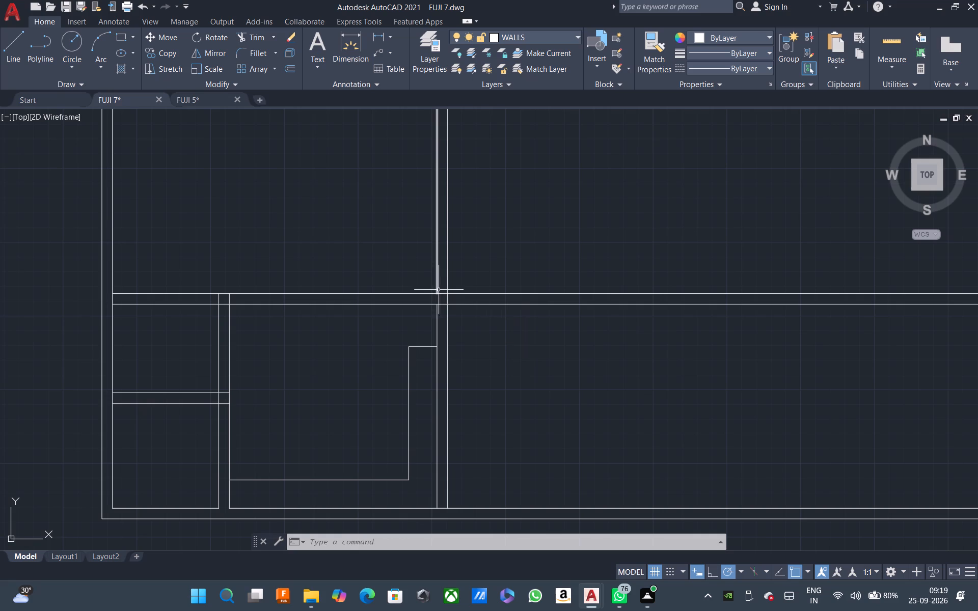
{"action": "left_click", "coordinate": [437, 314]}
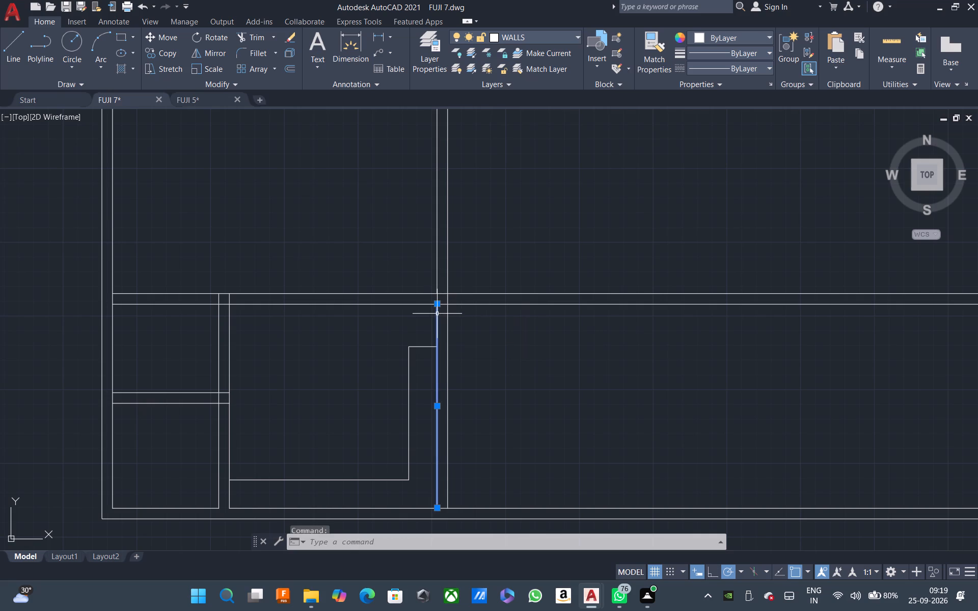
{"action": "type", "text": "E"}
{"action": "key", "text": "space"}
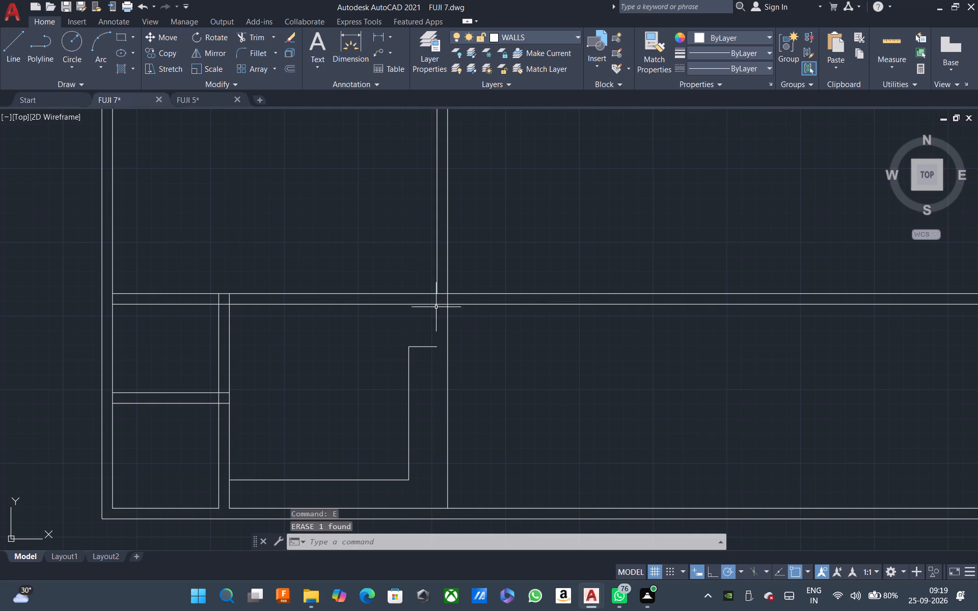
Extend the upper piece of the second partition's left line down to the bottom wall's inner line.
{"action": "type", "text": "EX"}
{"action": "key", "text": "space"}
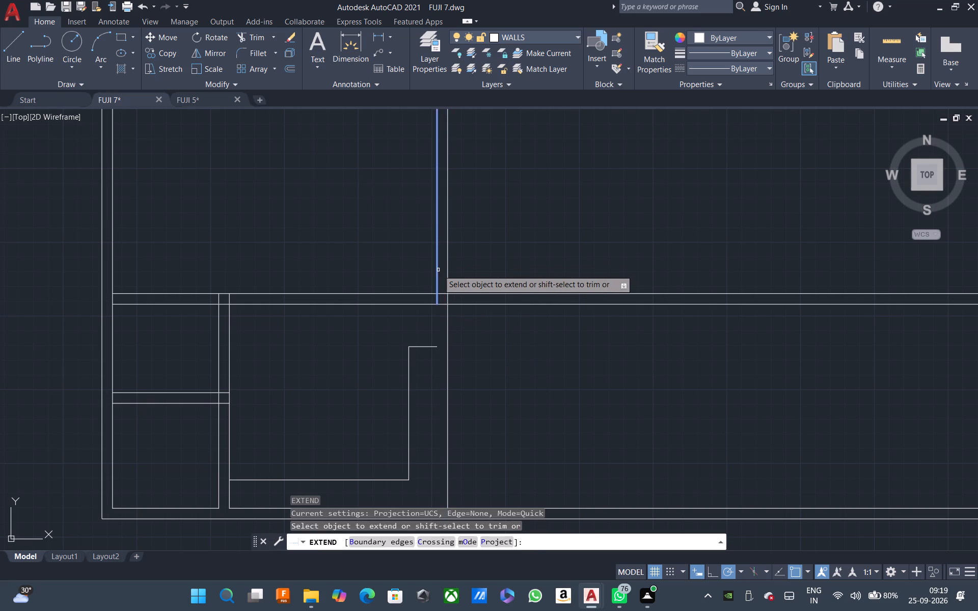
{"action": "left_click", "coordinate": [438, 270]}
{"action": "left_click", "coordinate": [437, 275]}
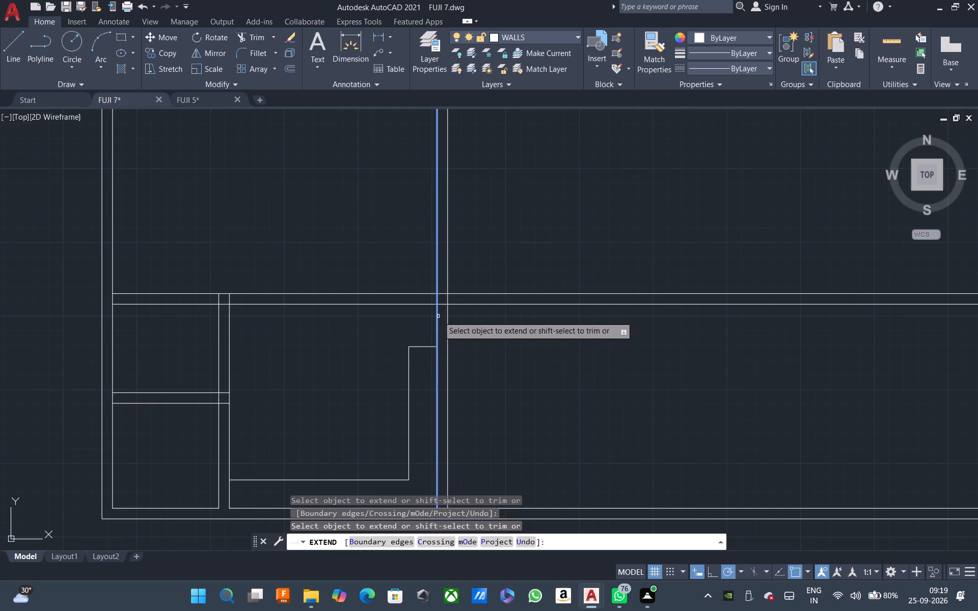
{"action": "left_click", "coordinate": [438, 318]}
{"action": "key", "text": "Escape"}
Trim both lines of the horizontal wall between the small rooms and the second partition, opening the middle room upward.
{"action": "type", "text": "TR"}
{"action": "key", "text": "space"}
{"action": "left_click", "coordinate": [404, 324]}
{"action": "left_click", "coordinate": [386, 278]}
{"action": "key", "text": "Escape"}
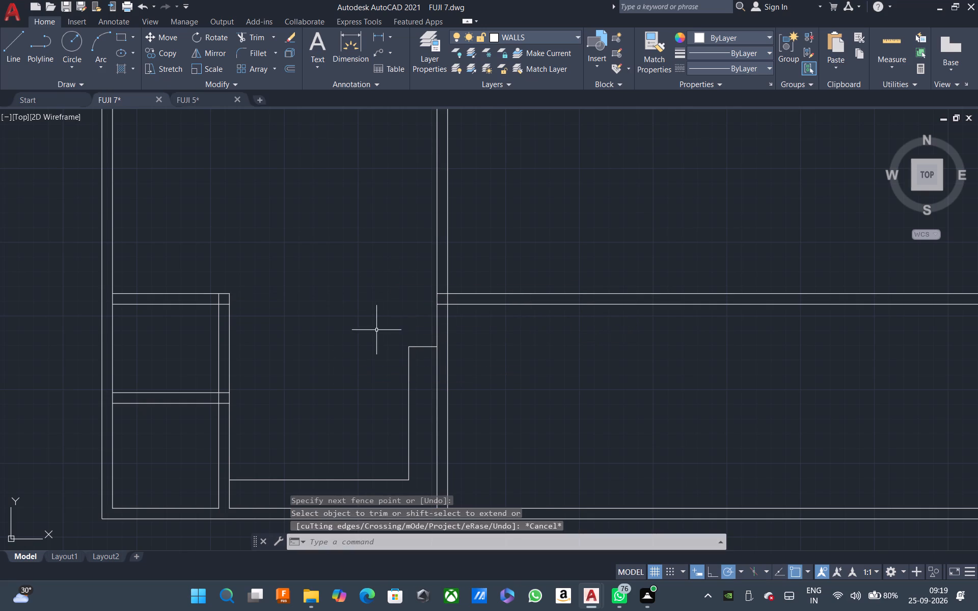
Offset the second partition's right line 17'11" to the right.
{"action": "scroll", "coordinate": [376, 330], "scroll_direction": "down", "scroll_amount": 1}
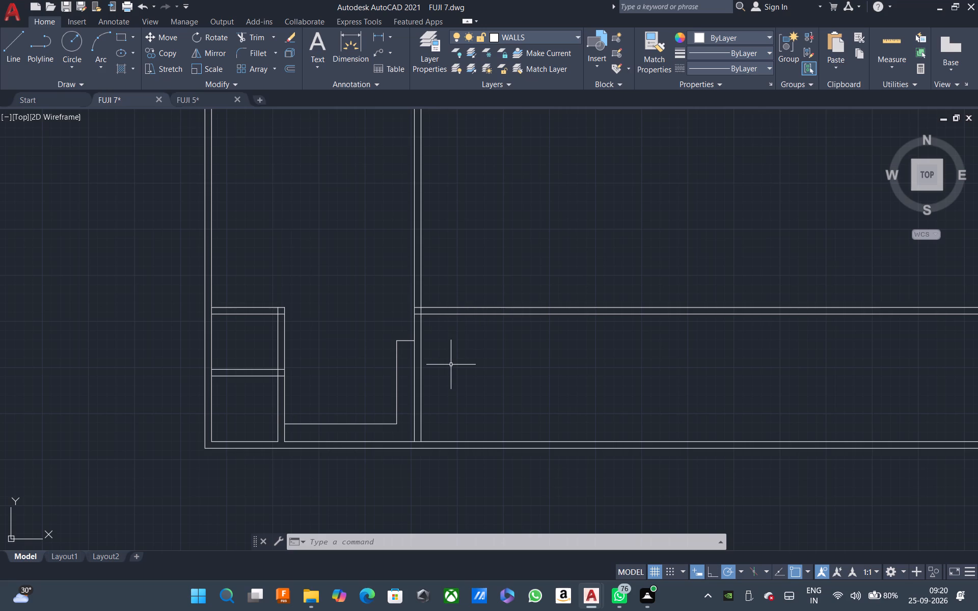
{"action": "type", "text": "O"}
{"action": "key", "text": "space"}
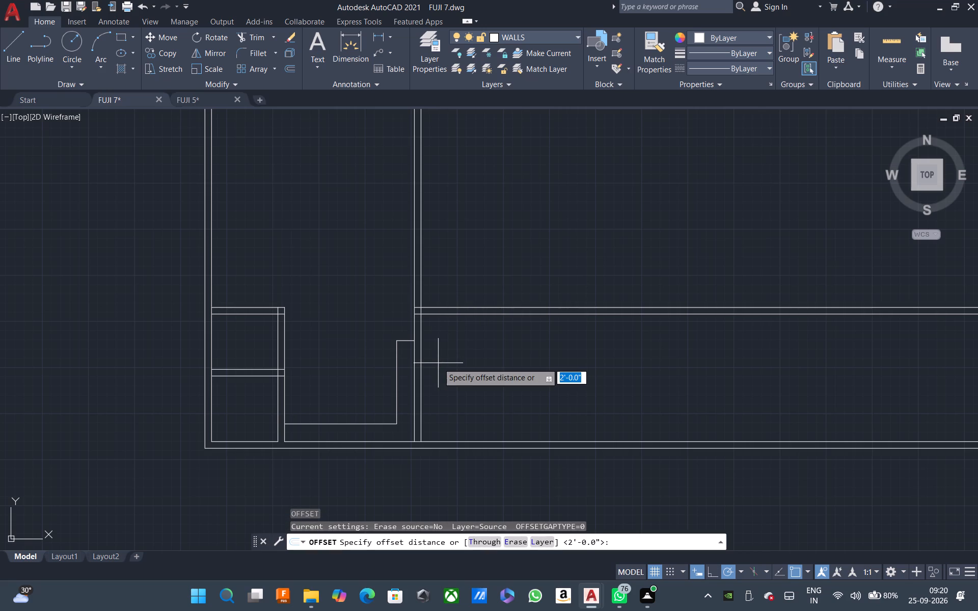
{"action": "key", "text": "1"}
{"action": "key", "text": "7"}
{"action": "type", "text": "'11"}
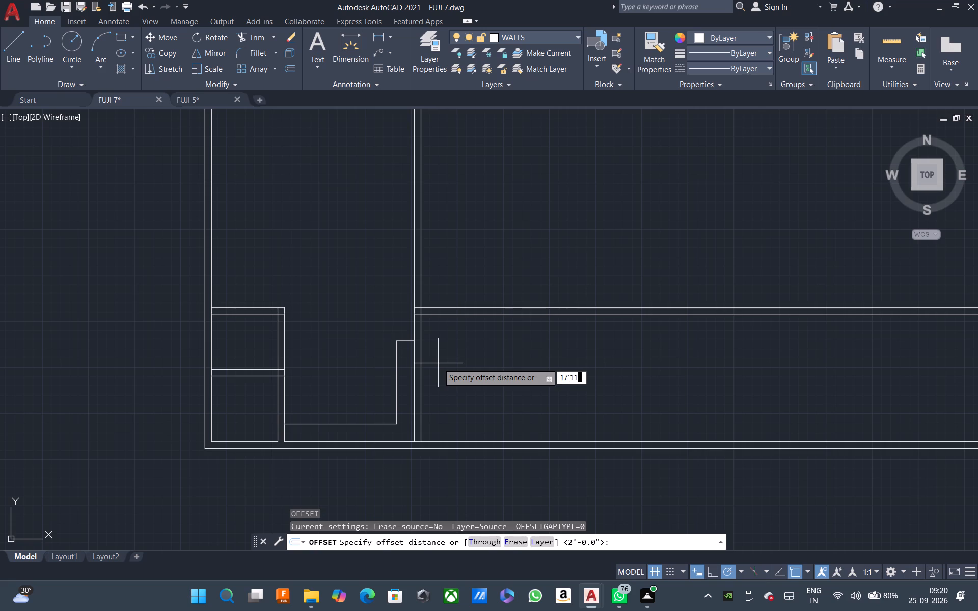
{"action": "key", "text": "space"}
{"action": "left_click", "coordinate": [426, 366]}
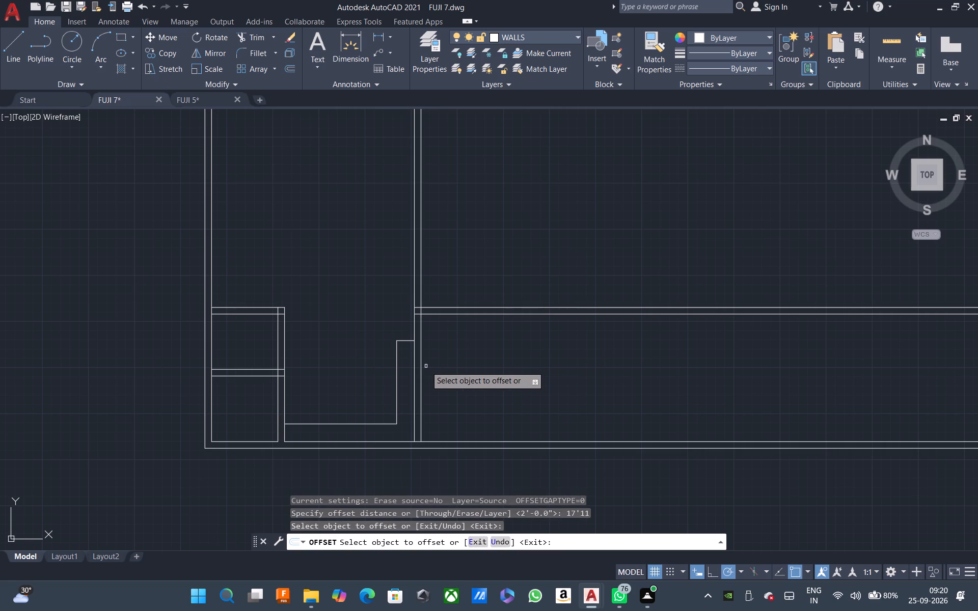
{"action": "left_click", "coordinate": [422, 365]}
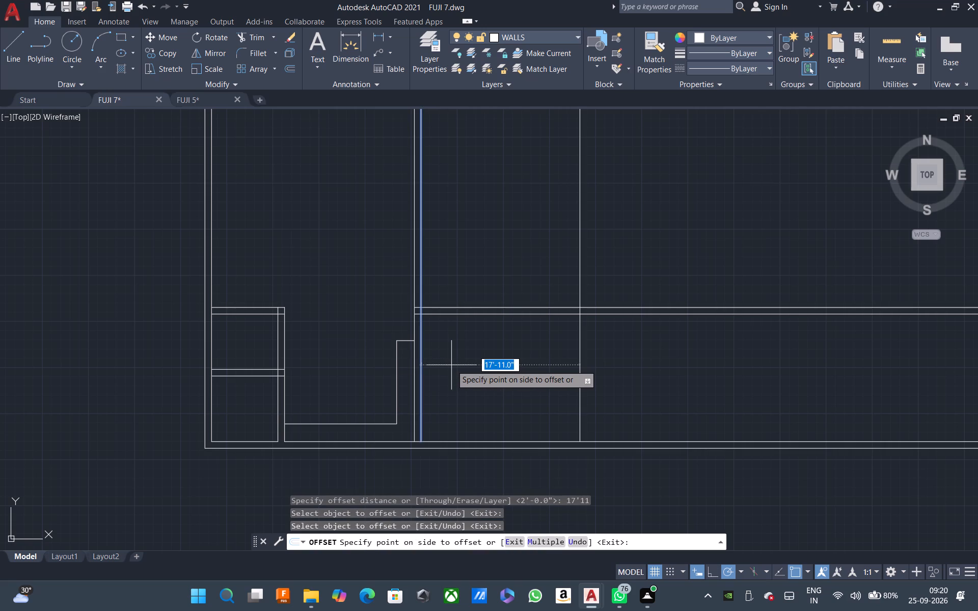
{"action": "left_click", "coordinate": [451, 365]}
{"action": "key", "text": "Escape"}
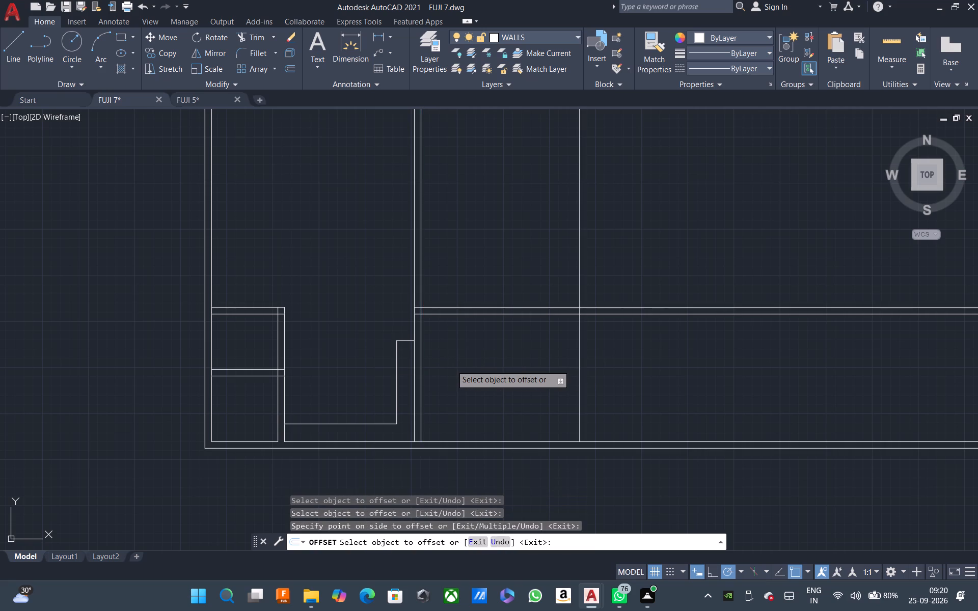
Offset the new vertical line 9" to the right to give the wall its thickness.
{"action": "type", "text": "O 9"}
{"action": "key", "text": "space"}
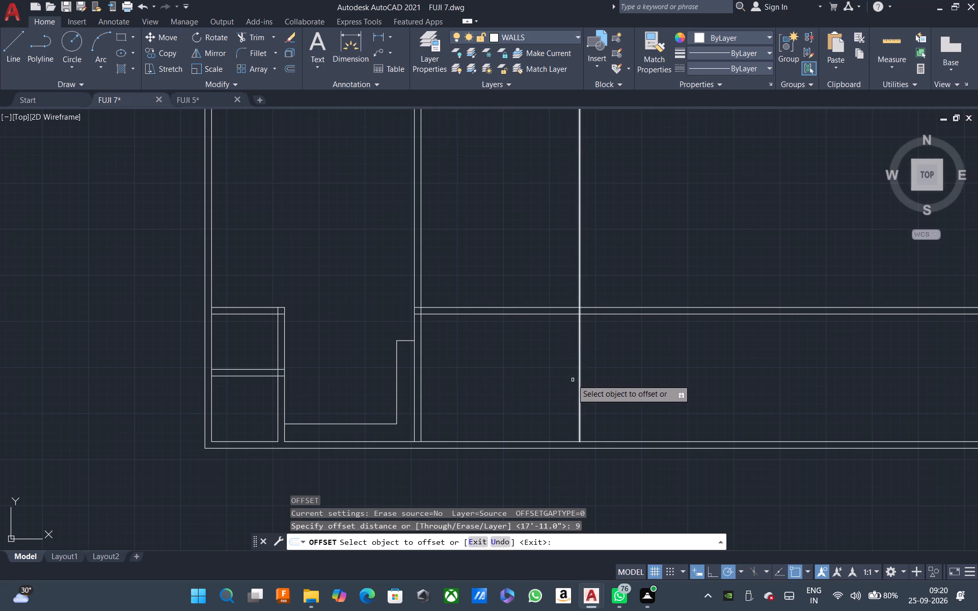
{"action": "left_click", "coordinate": [579, 380]}
{"action": "left_click", "coordinate": [594, 384]}
{"action": "key", "text": "Escape"}
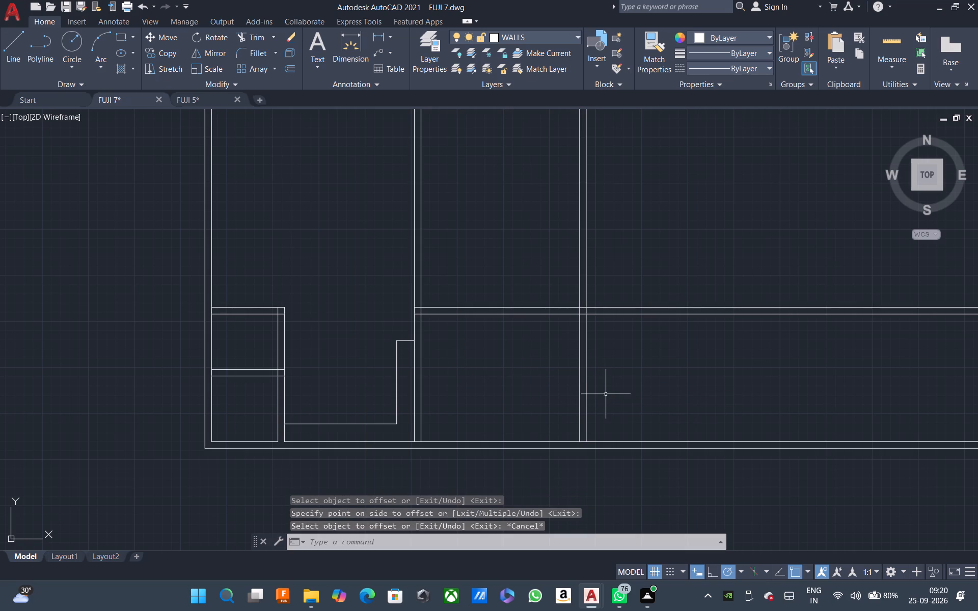
Extend both lines of the new vertical wall down to the bottom wall's outer line.
{"action": "key", "text": "e"}
{"action": "key", "text": "x"}
{"action": "key", "text": "space"}
{"action": "left_click", "coordinate": [623, 388]}
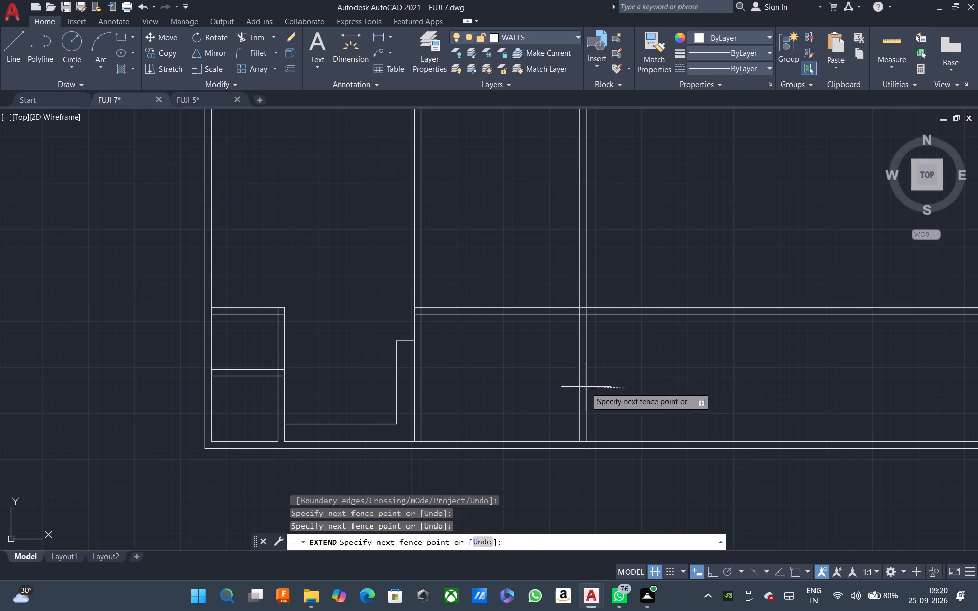
{"action": "left_click", "coordinate": [544, 389]}
{"action": "key", "text": "Escape"}
Trim the horizontal wall lines and bottom wall lines that run right past the new vertical wall.
{"action": "key", "text": "t"}
{"action": "key", "text": "r"}
{"action": "key", "text": "space"}
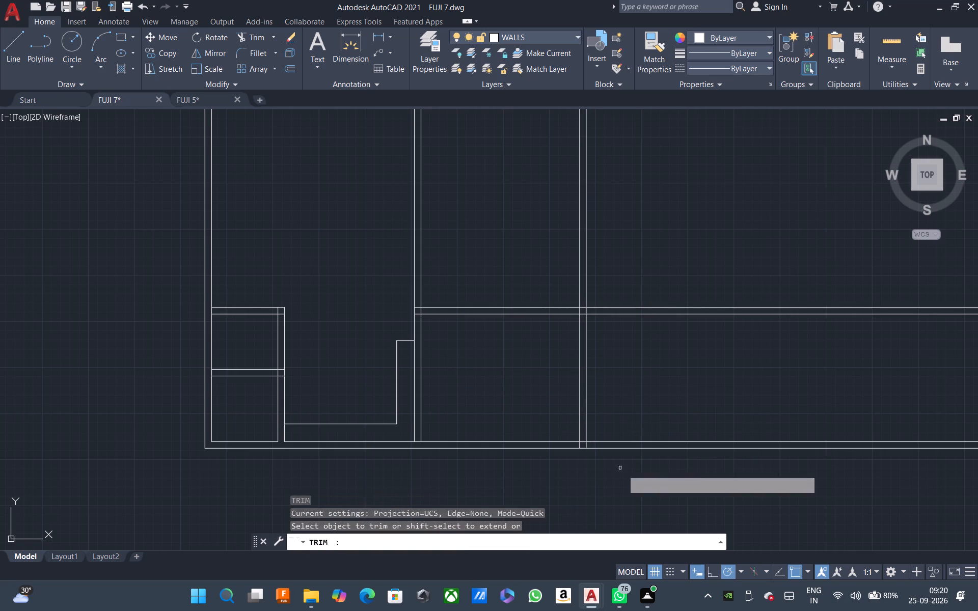
{"action": "left_click", "coordinate": [622, 473]}
{"action": "left_click", "coordinate": [618, 264]}
{"action": "key", "text": "Escape"}
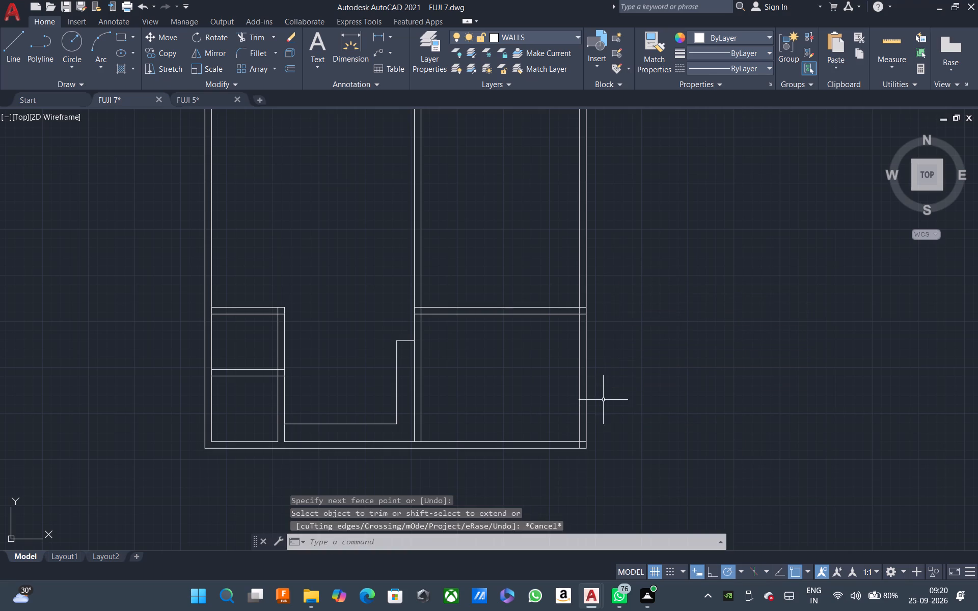
{"action": "left_click", "coordinate": [610, 454]}
{"action": "key", "text": "Escape"}
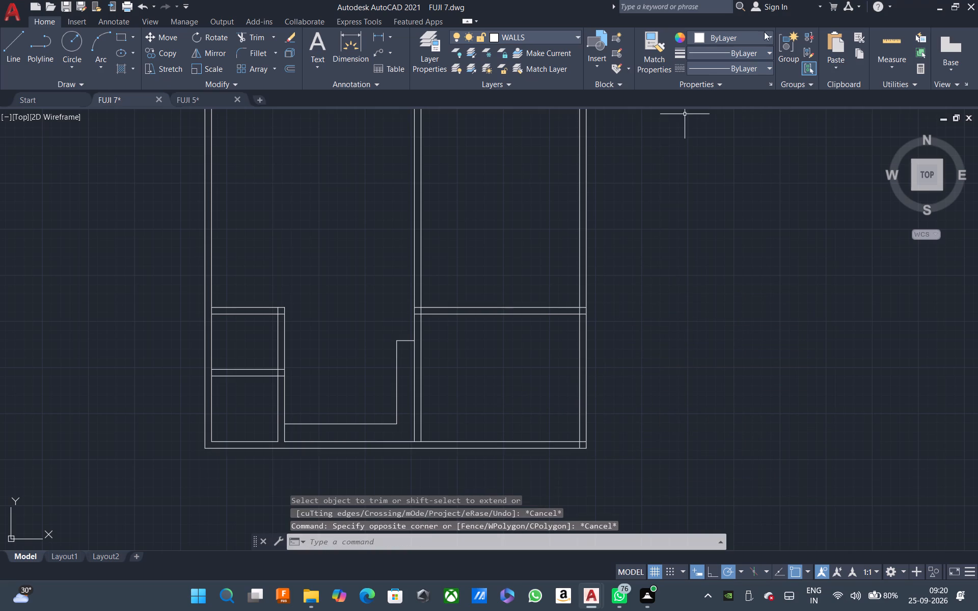
Measure the bottom wall's overall length and thickness.
{"action": "left_click", "coordinate": [892, 43]}
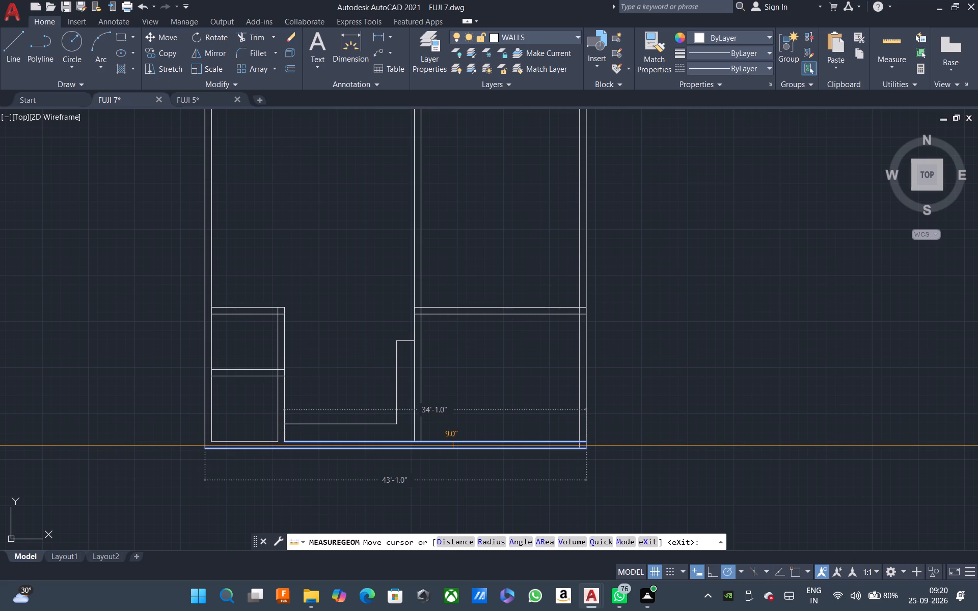
{"action": "key", "text": "Escape"}
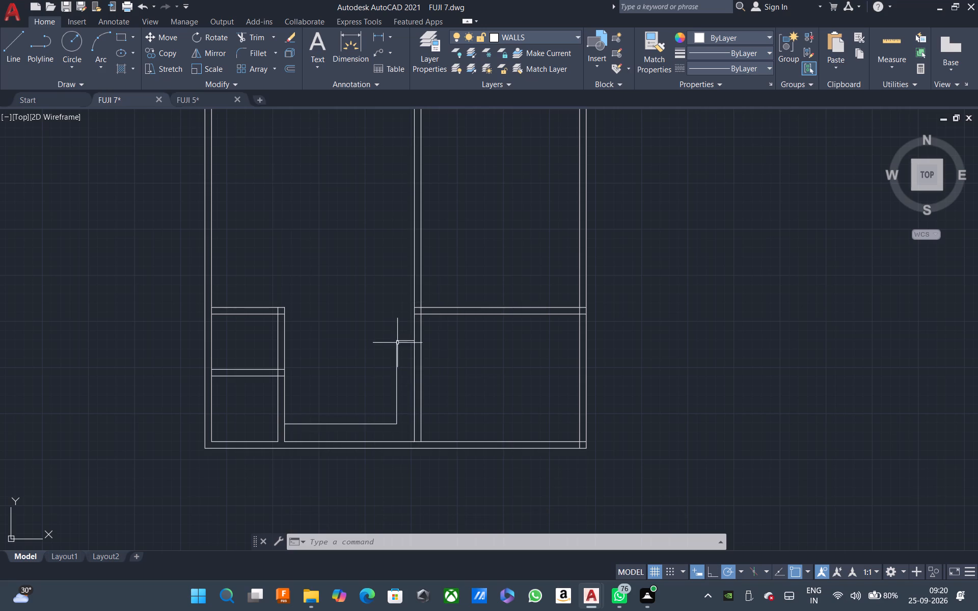
Offset the bottom wall's inner line 2' upward inside the lower small room.
{"action": "scroll", "coordinate": [397, 344], "scroll_direction": "up", "scroll_amount": 1}
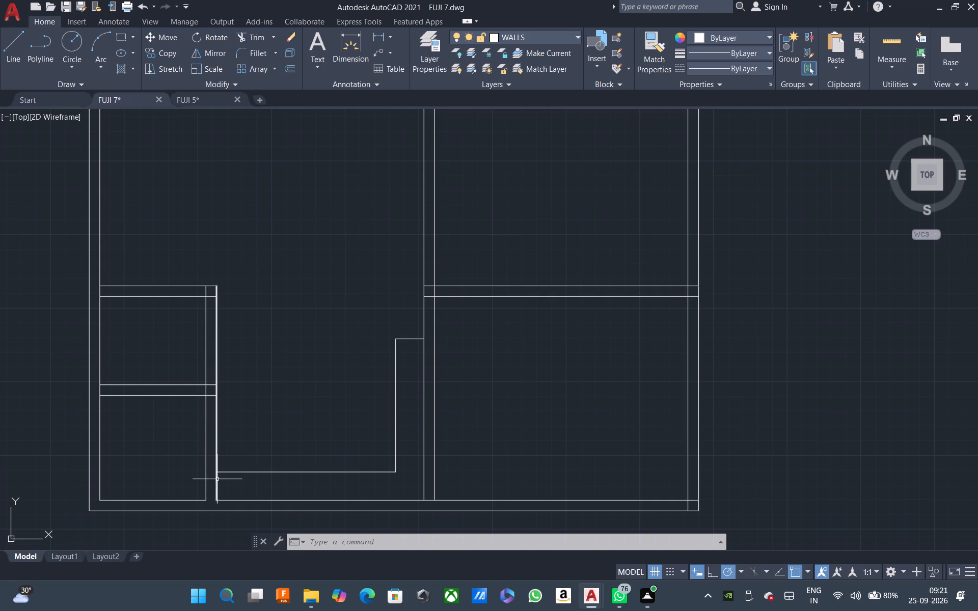
{"action": "scroll", "coordinate": [217, 479], "scroll_direction": "up", "scroll_amount": 1}
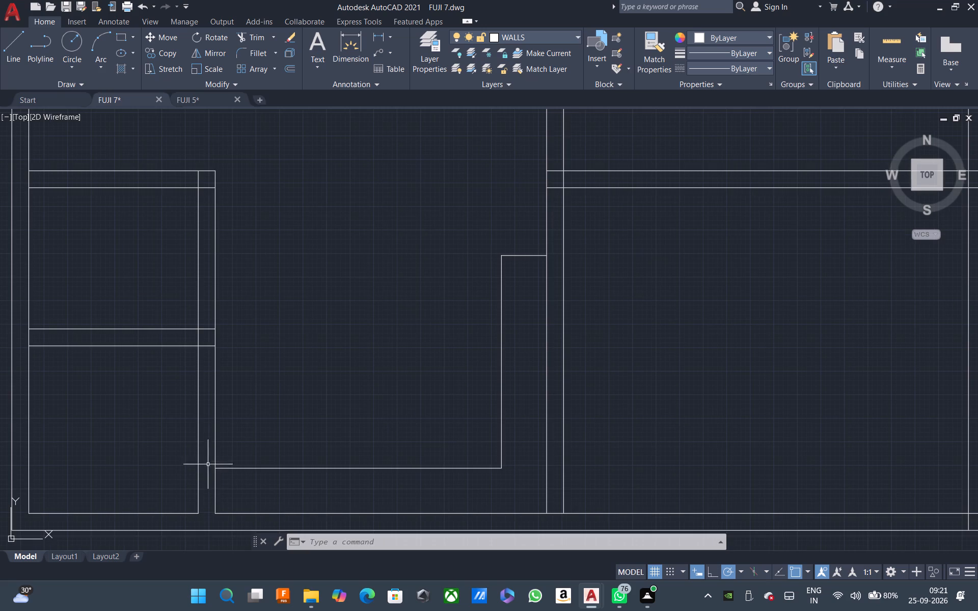
{"action": "key", "text": "Escape"}
{"action": "key", "text": "Escape"}
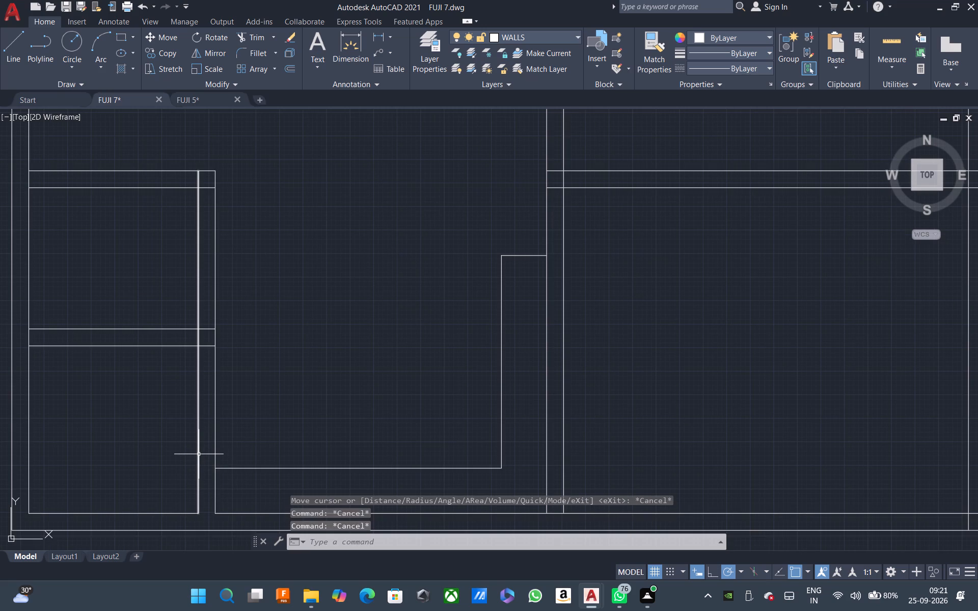
{"action": "type", "text": "O"}
{"action": "key", "text": "space"}
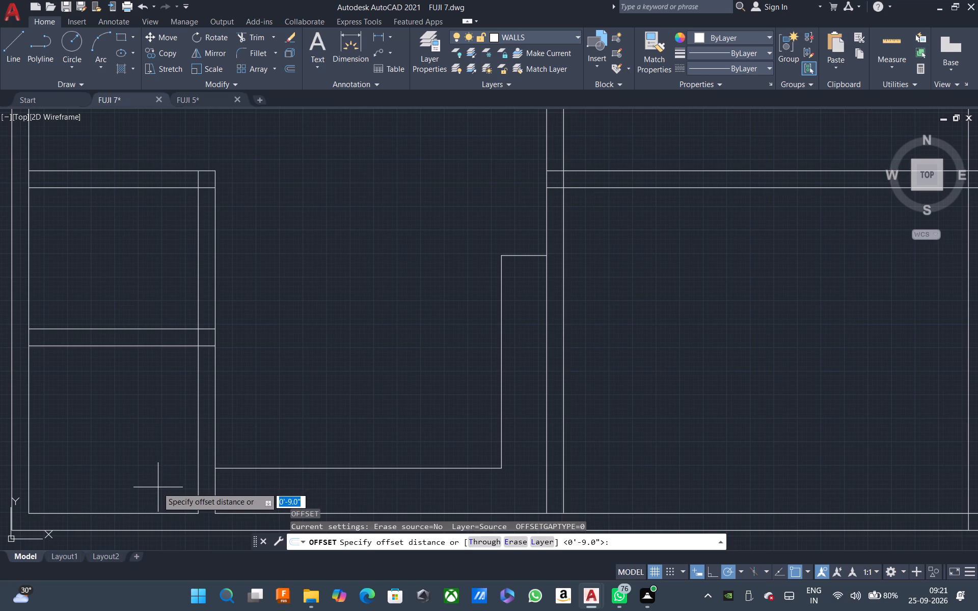
{"action": "key", "text": "2"}
{"action": "key", "text": "apostrophe"}
{"action": "key", "text": "space"}
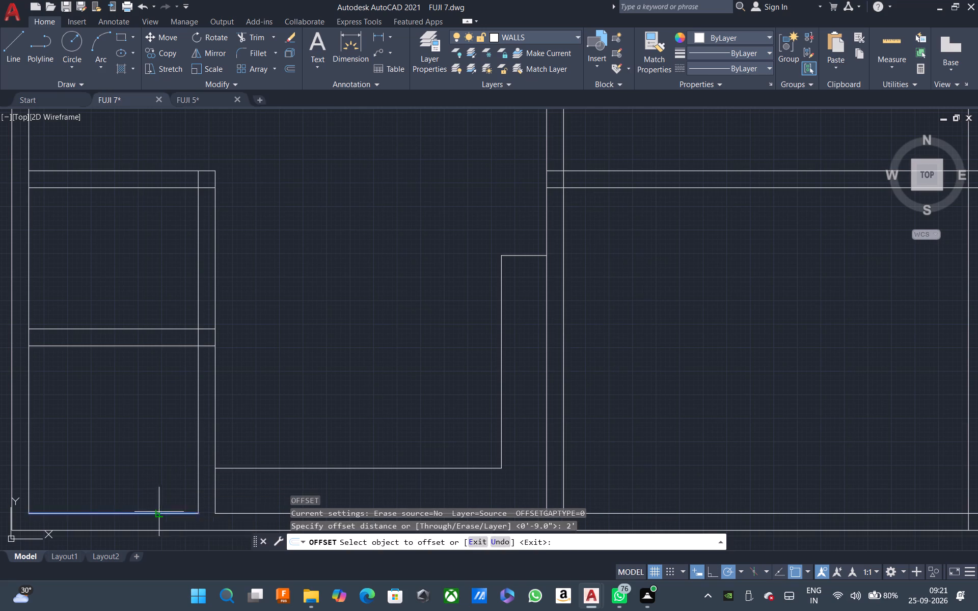
{"action": "left_click", "coordinate": [159, 512]}
{"action": "left_click", "coordinate": [182, 477]}
{"action": "key", "text": "Escape"}
{"action": "key", "text": "Escape"}
Offset the lower line of the wall dividing the two small rooms 2' downward into the lower small room.
{"action": "middle_click_drag", "start_coordinate": [295, 446], "coordinate": [321, 446]}
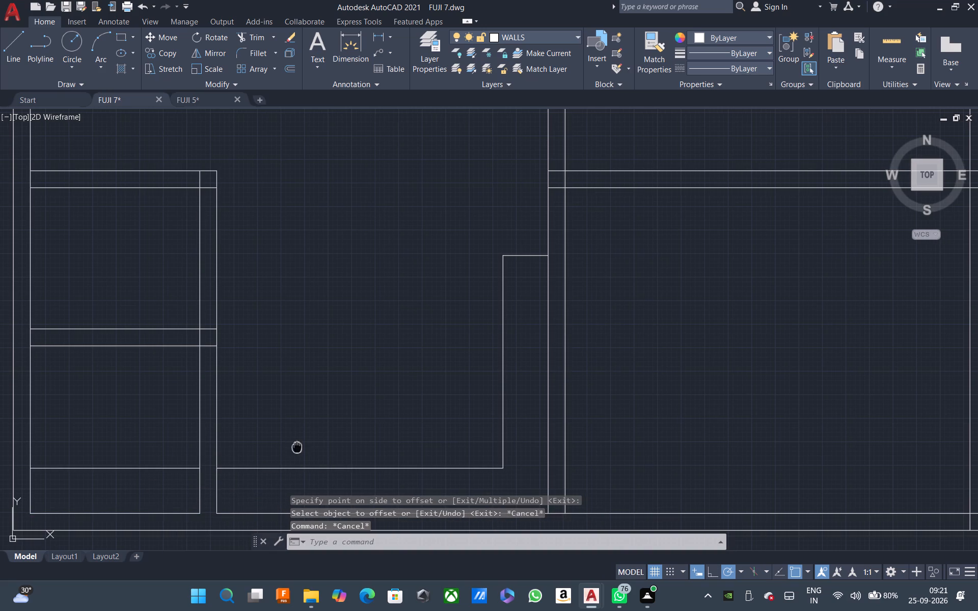
{"action": "middle_click_drag", "start_coordinate": [321, 446], "coordinate": [330, 444]}
{"action": "key", "text": "space"}
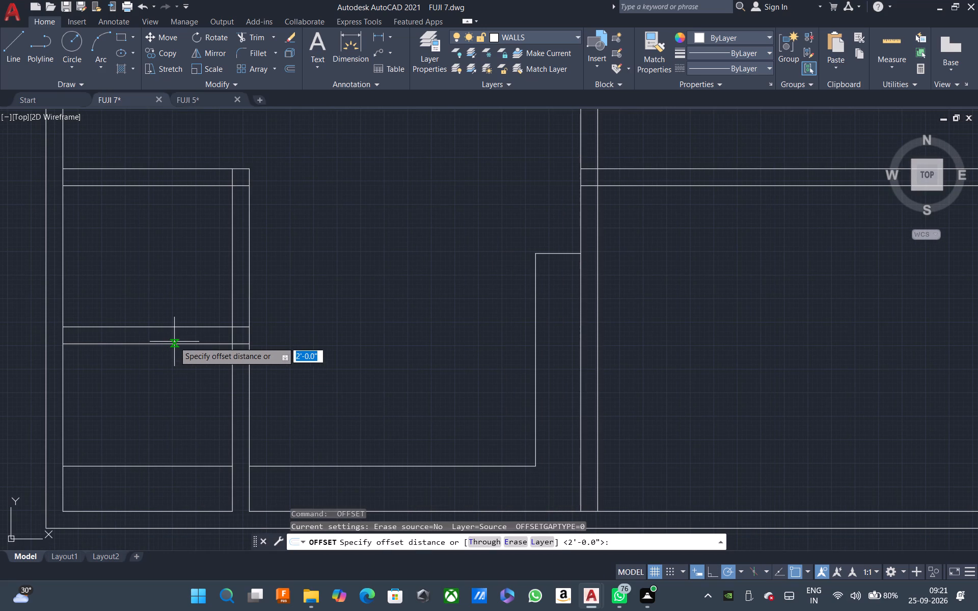
{"action": "key", "text": "space"}
{"action": "left_click", "coordinate": [167, 344]}
{"action": "left_click", "coordinate": [167, 380]}
{"action": "key", "text": "Escape"}
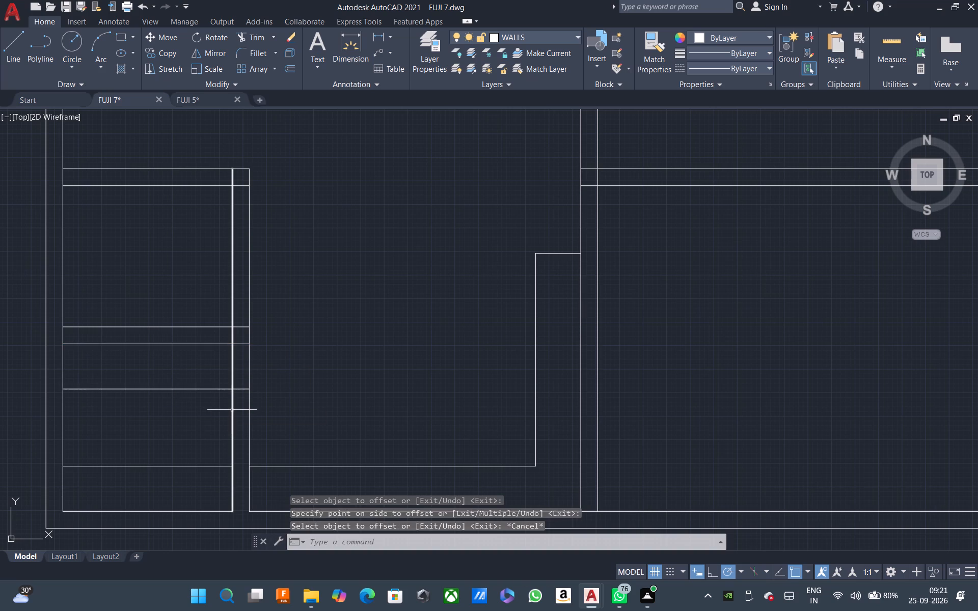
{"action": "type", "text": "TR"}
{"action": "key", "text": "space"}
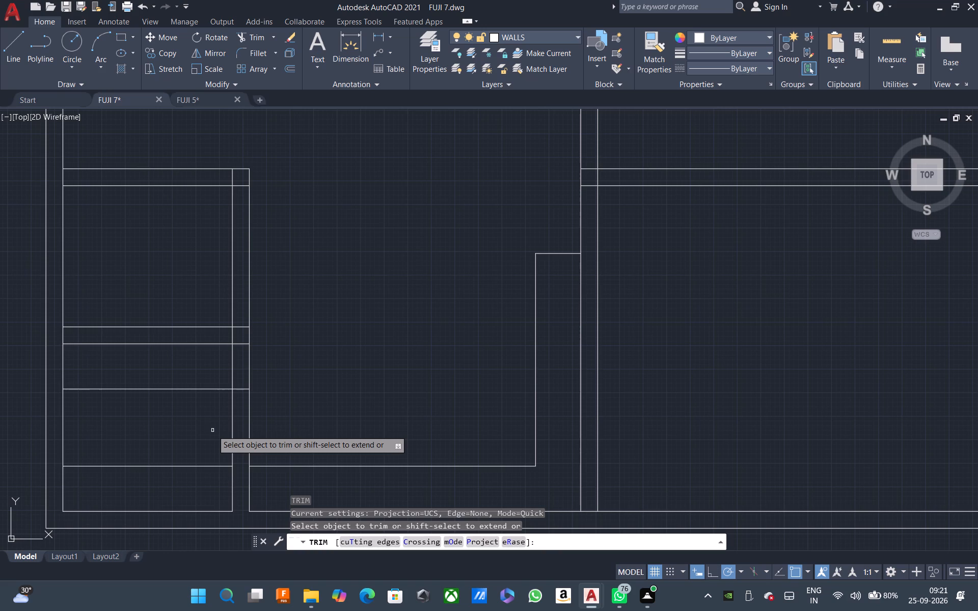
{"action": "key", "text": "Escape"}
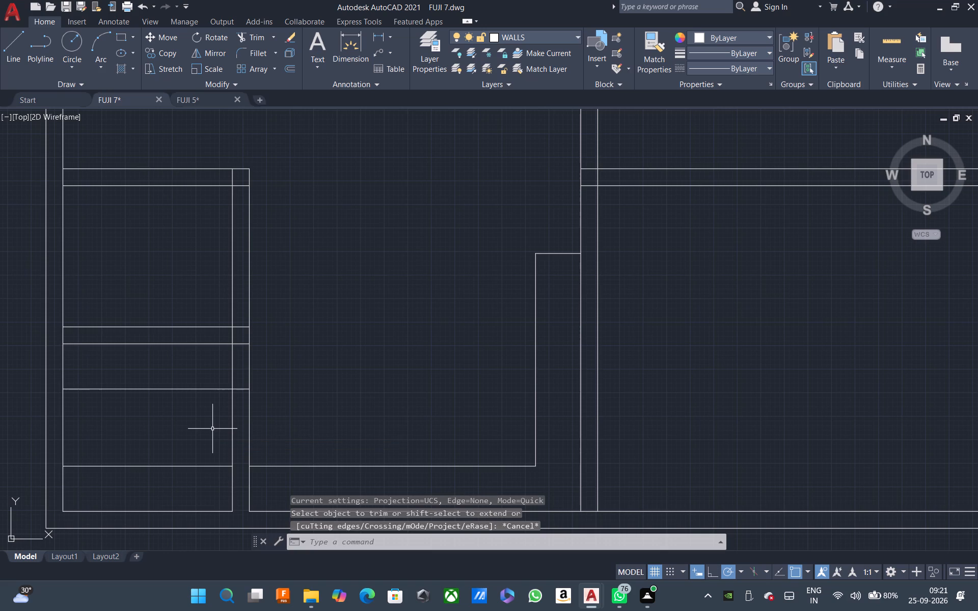
Extend the lower small room's lower 2' offset line across the thickness of its right wall.
{"action": "type", "text": "EX"}
{"action": "key", "text": "space"}
{"action": "left_click", "coordinate": [212, 464]}
{"action": "left_click", "coordinate": [209, 474]}
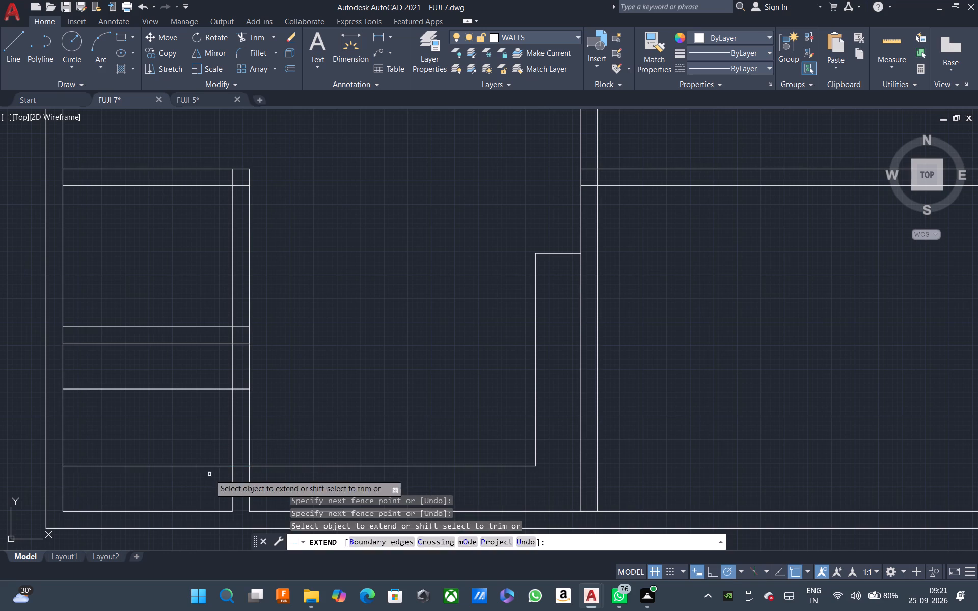
{"action": "key", "text": "Escape"}
Offset the lower small room's lower 2' line 3" upward and its upper 2' line 3" downward.
{"action": "key", "text": "o"}
{"action": "key", "text": "space"}
{"action": "type", "text": "3"}
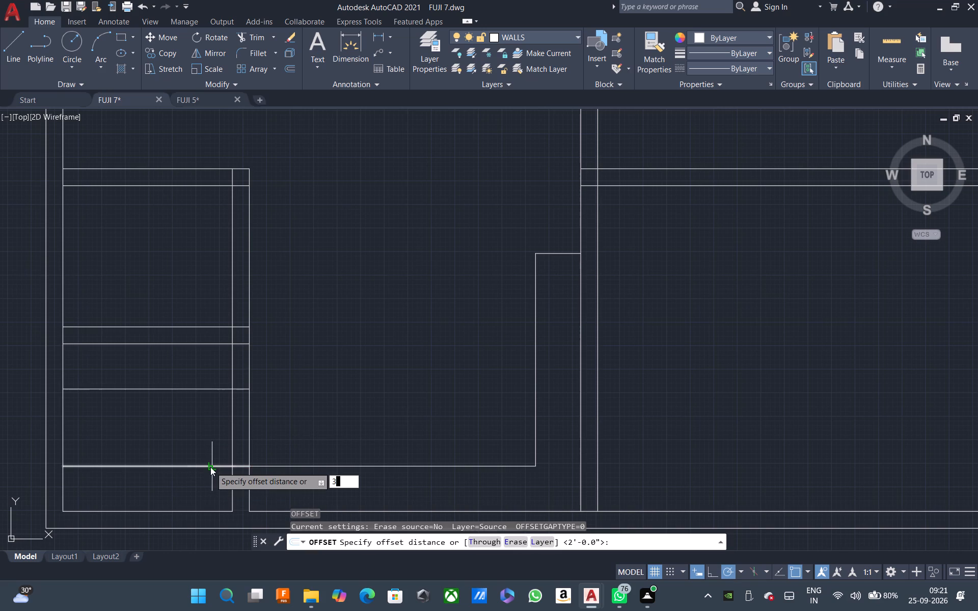
{"action": "key", "text": "space"}
{"action": "left_click", "coordinate": [209, 466]}
{"action": "left_click", "coordinate": [206, 445]}
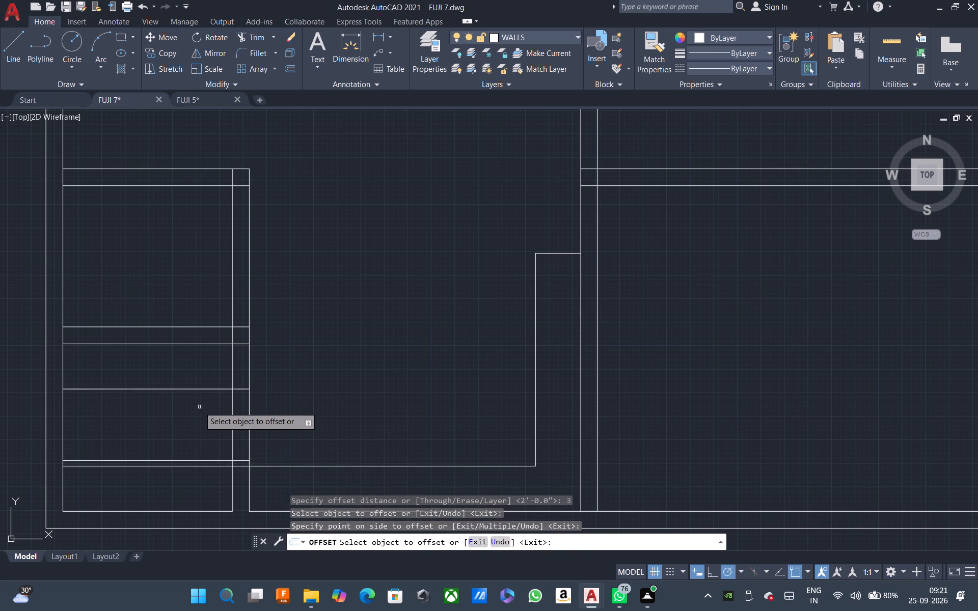
{"action": "left_click", "coordinate": [199, 387]}
{"action": "left_click", "coordinate": [200, 409]}
{"action": "key", "text": "Escape"}
Measure the distances around the gap between the two 3" offset lines at the lower small room's right wall.
{"action": "left_click", "coordinate": [886, 45]}
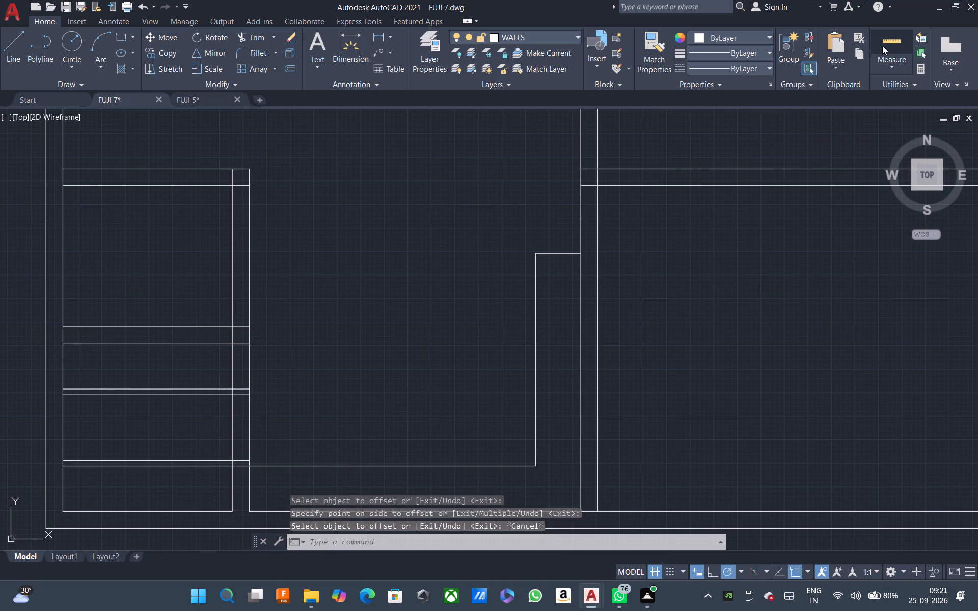
{"action": "scroll", "coordinate": [213, 424], "scroll_direction": "up", "scroll_amount": 2}
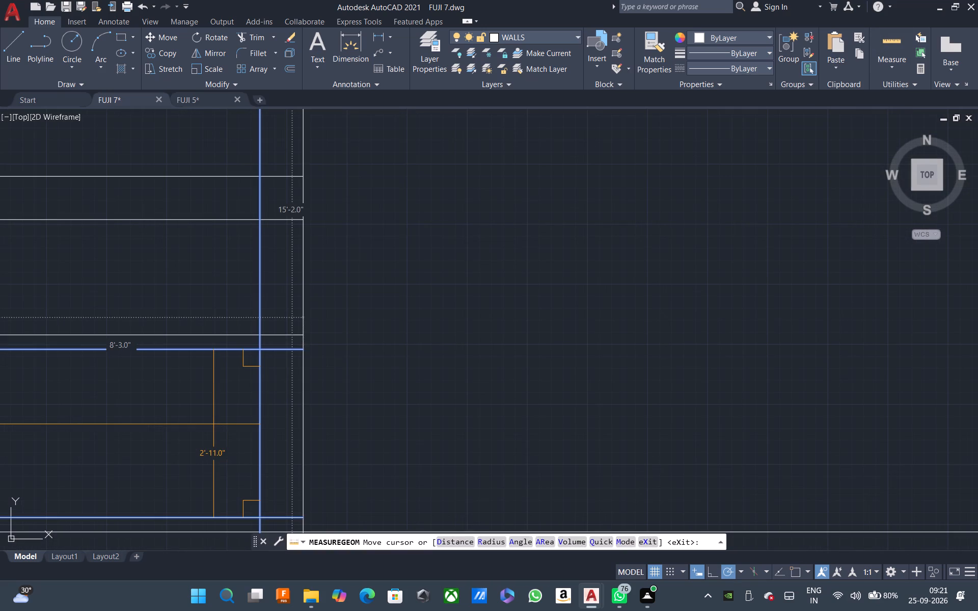
{"action": "scroll", "coordinate": [214, 424], "scroll_direction": "down", "scroll_amount": 1}
{"action": "key", "text": "Escape"}
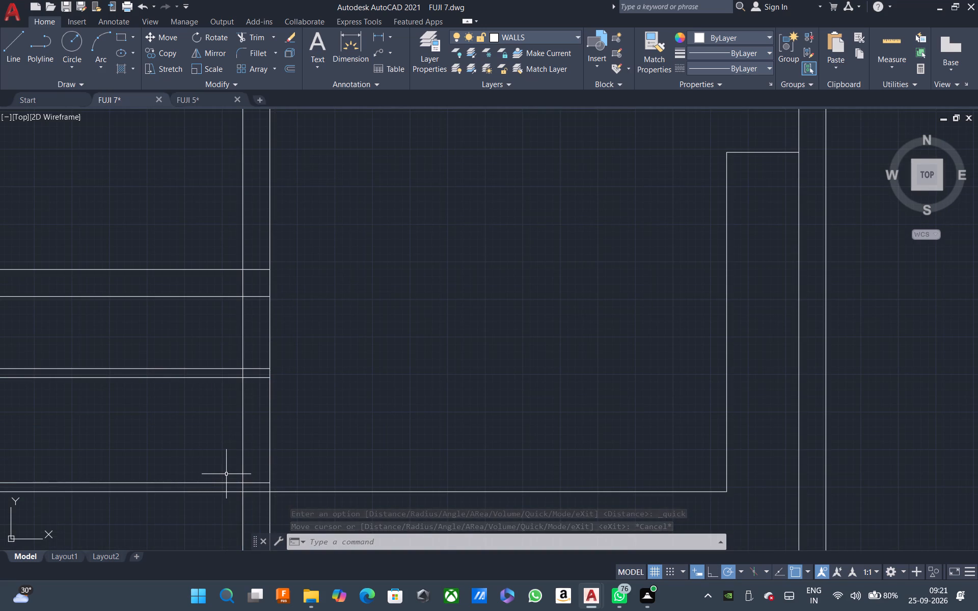
Trim both lines of the lower small room's right wall between the two 3" offset lines to form a door opening.
{"action": "type", "text": "TR"}
{"action": "key", "text": "space"}
{"action": "left_click", "coordinate": [314, 448]}
{"action": "left_click", "coordinate": [215, 447]}
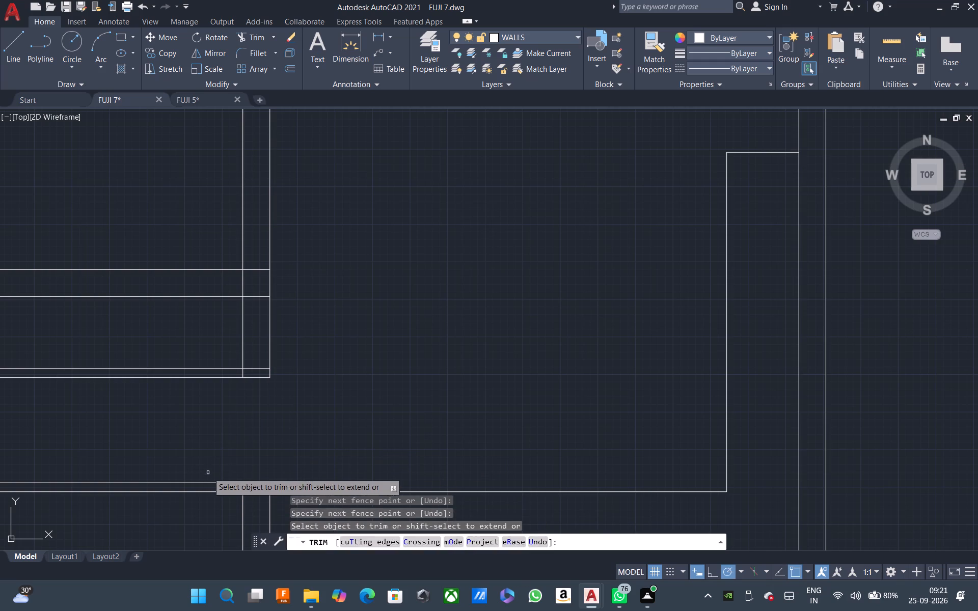
Trim the 3" offset lines inside the small room and the horizontal lines crossing the wall thickness, keeping the opening's end caps.
{"action": "left_click", "coordinate": [210, 485]}
{"action": "left_click", "coordinate": [199, 375]}
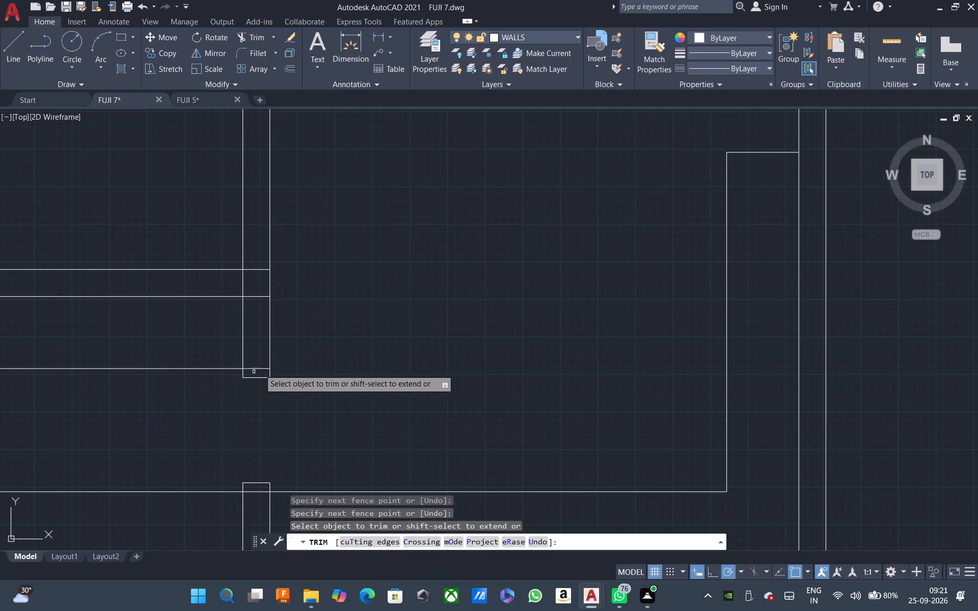
{"action": "left_click", "coordinate": [255, 368]}
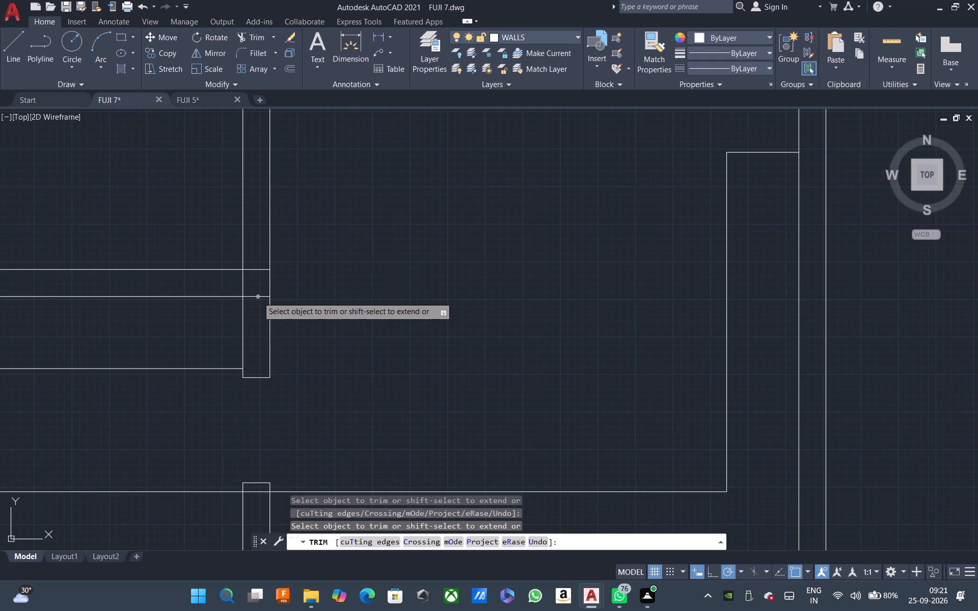
{"action": "left_click", "coordinate": [255, 295]}
{"action": "scroll", "coordinate": [255, 295], "scroll_direction": "down", "scroll_amount": 2}
{"action": "scroll", "coordinate": [257, 377], "scroll_direction": "up", "scroll_amount": 3}
{"action": "left_click", "coordinate": [255, 368]}
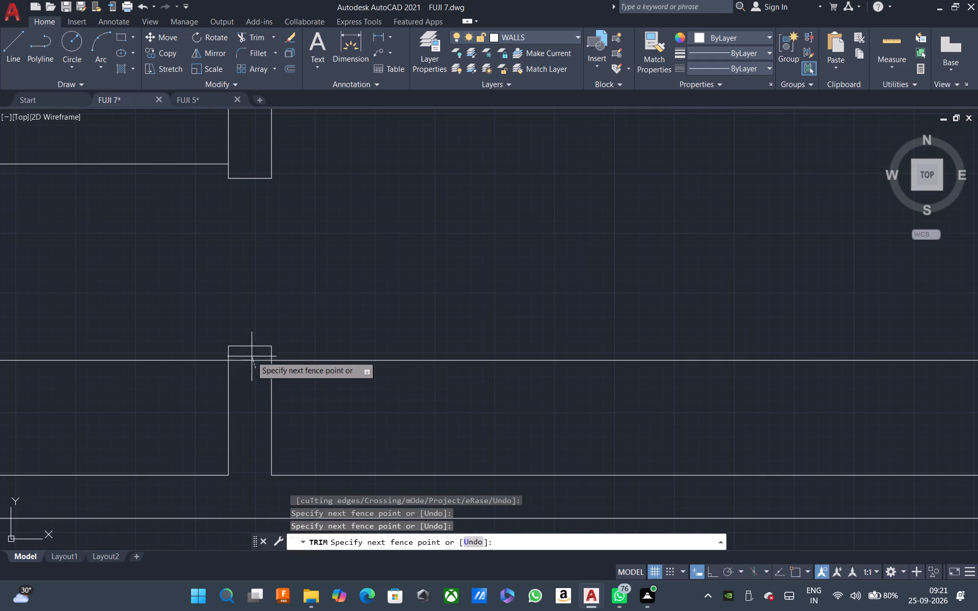
{"action": "left_click", "coordinate": [250, 354]}
{"action": "scroll", "coordinate": [252, 402], "scroll_direction": "down", "scroll_amount": 1}
{"action": "key", "text": "Escape"}
{"action": "scroll", "coordinate": [249, 401], "scroll_direction": "down", "scroll_amount": 2}
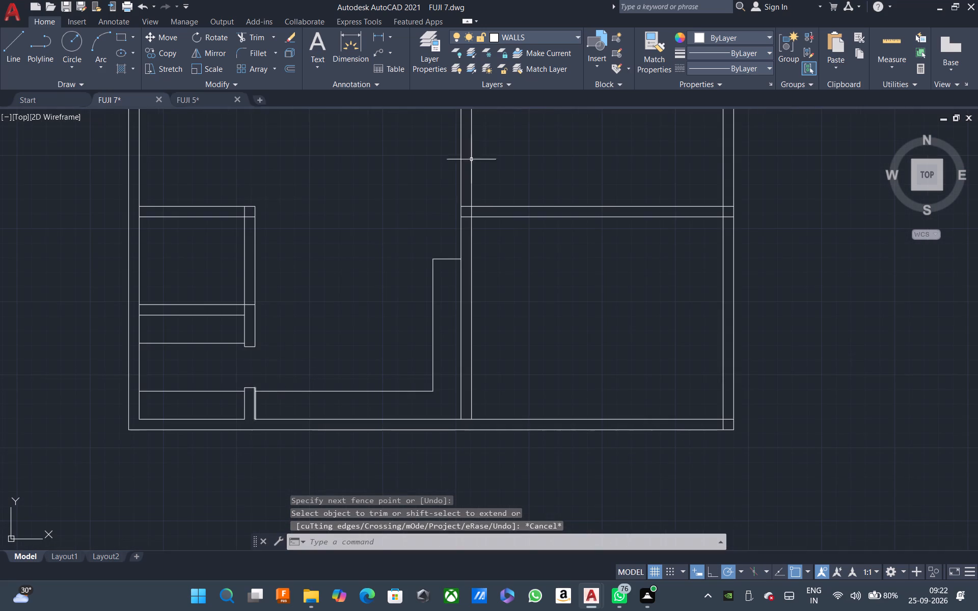
Create a new layer named KITCHEN.
{"action": "left_click", "coordinate": [526, 39]}
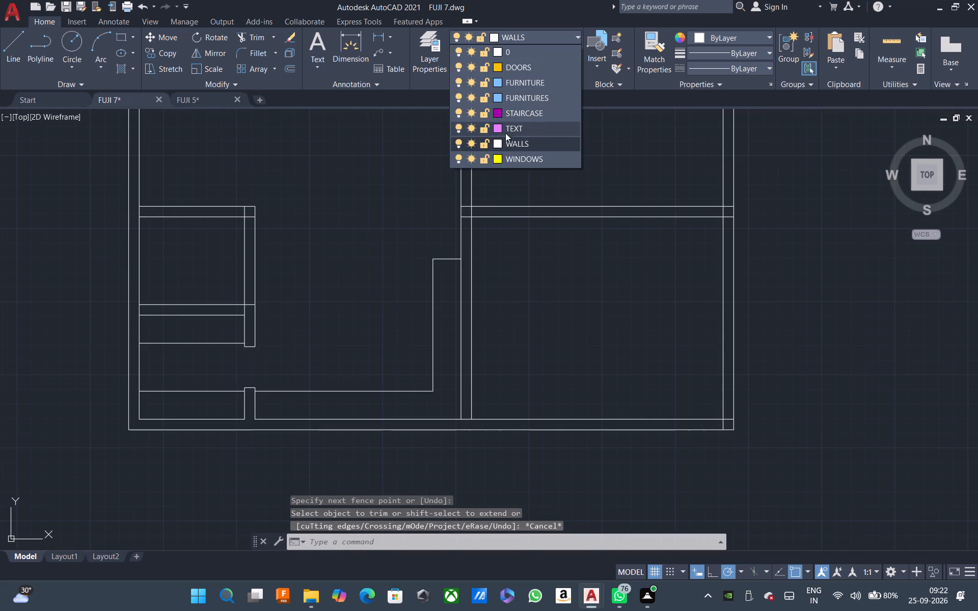
{"action": "left_click", "coordinate": [419, 48]}
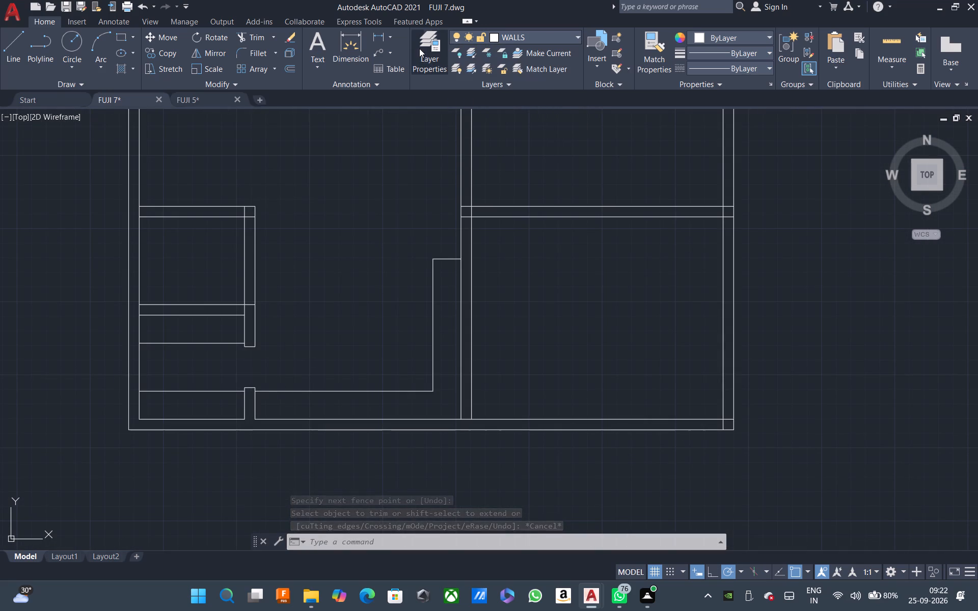
{"action": "left_click", "coordinate": [423, 51]}
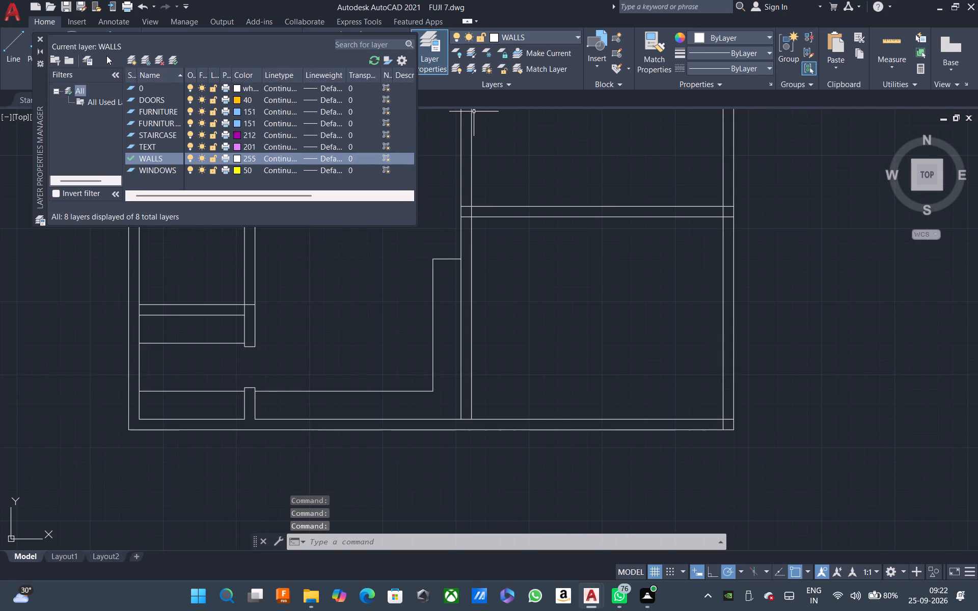
{"action": "left_click", "coordinate": [132, 60]}
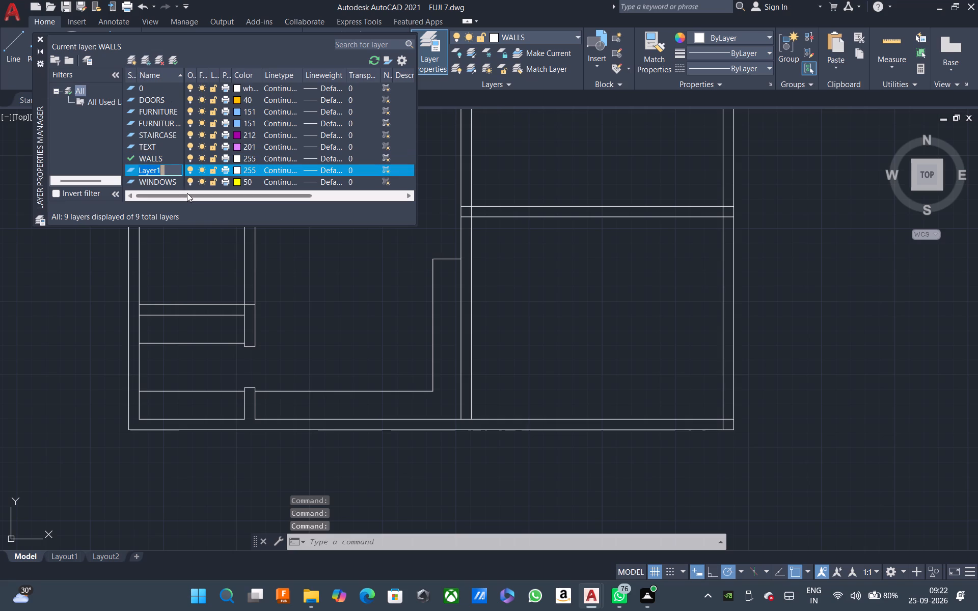
{"action": "type", "text": "KI"}
{"action": "key", "text": "t"}
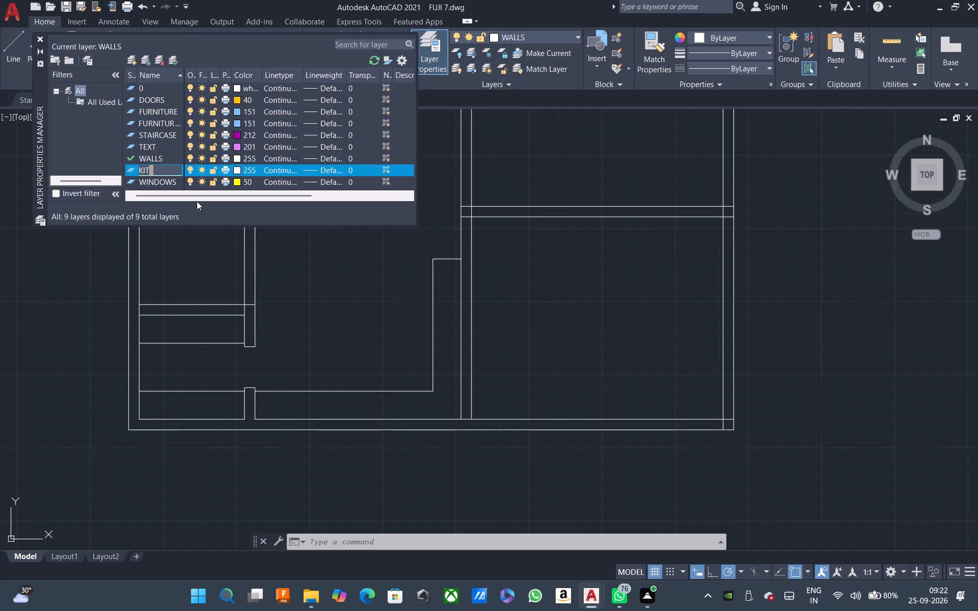
{"action": "type", "text": "CHEN"}
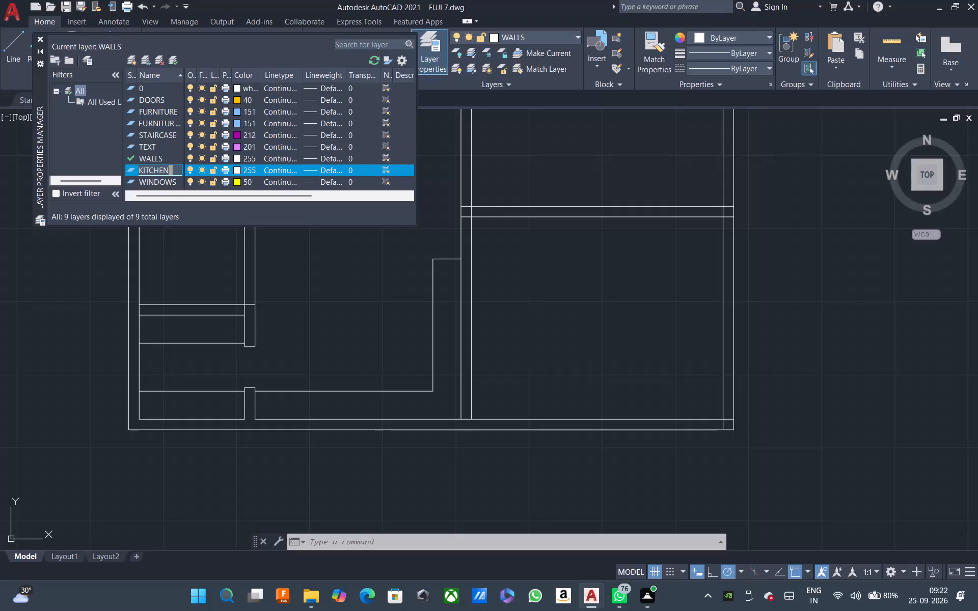
{"action": "scroll", "coordinate": [197, 201], "scroll_direction": "down", "scroll_amount": 2}
{"action": "scroll", "coordinate": [197, 201], "scroll_direction": "up", "scroll_amount": 2}
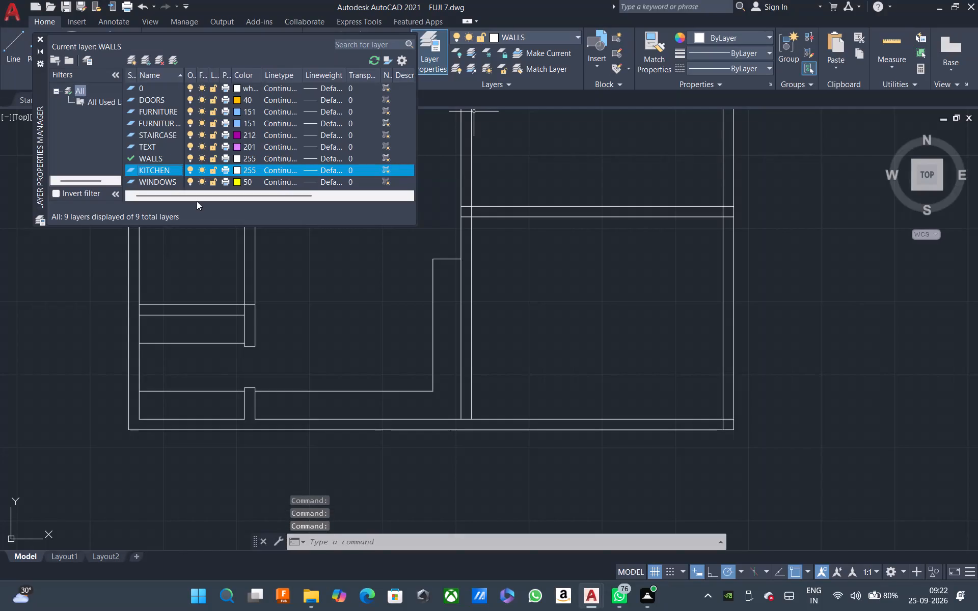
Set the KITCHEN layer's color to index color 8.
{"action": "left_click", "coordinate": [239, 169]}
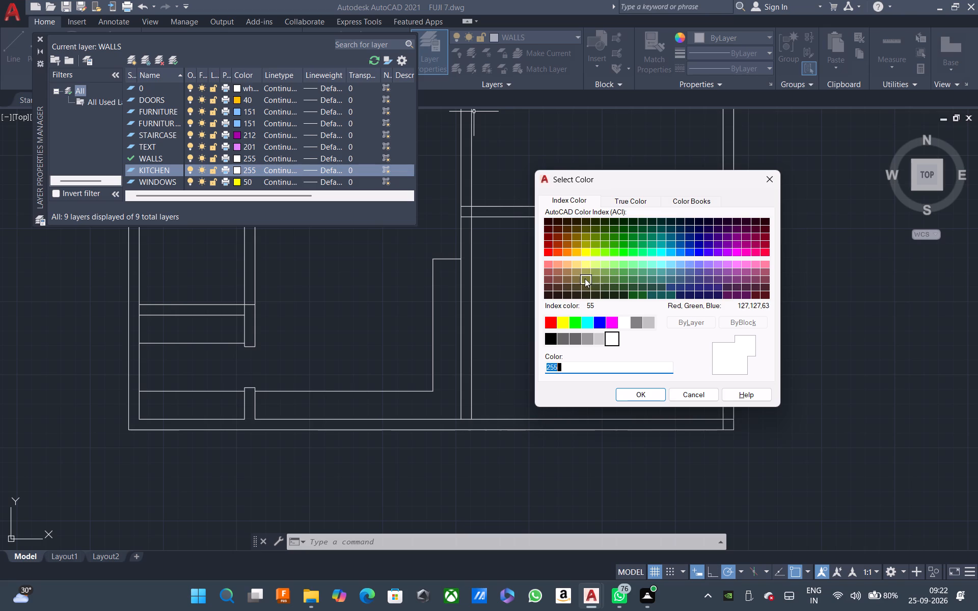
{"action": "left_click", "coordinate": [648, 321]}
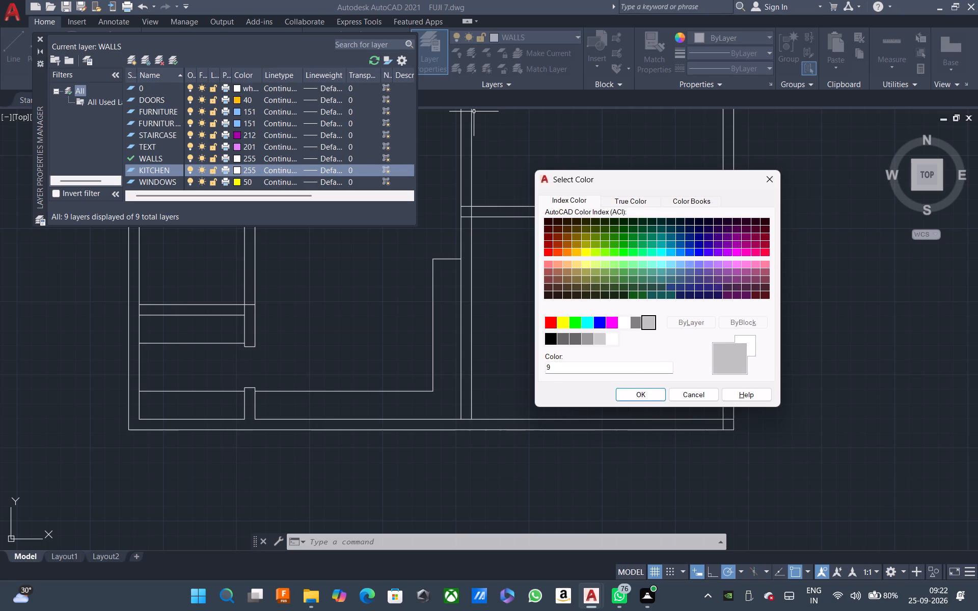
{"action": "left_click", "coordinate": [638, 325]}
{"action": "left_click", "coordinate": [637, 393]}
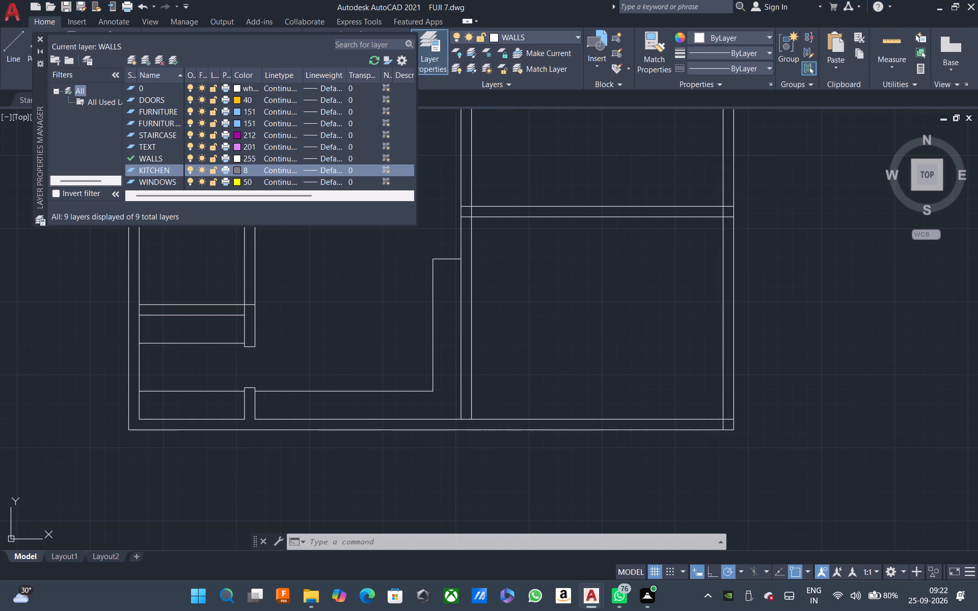
Move the middle room's L-shaped outline and the lower small room's two 2' offset lines to the KITCHEN layer.
{"action": "left_click", "coordinate": [432, 400]}
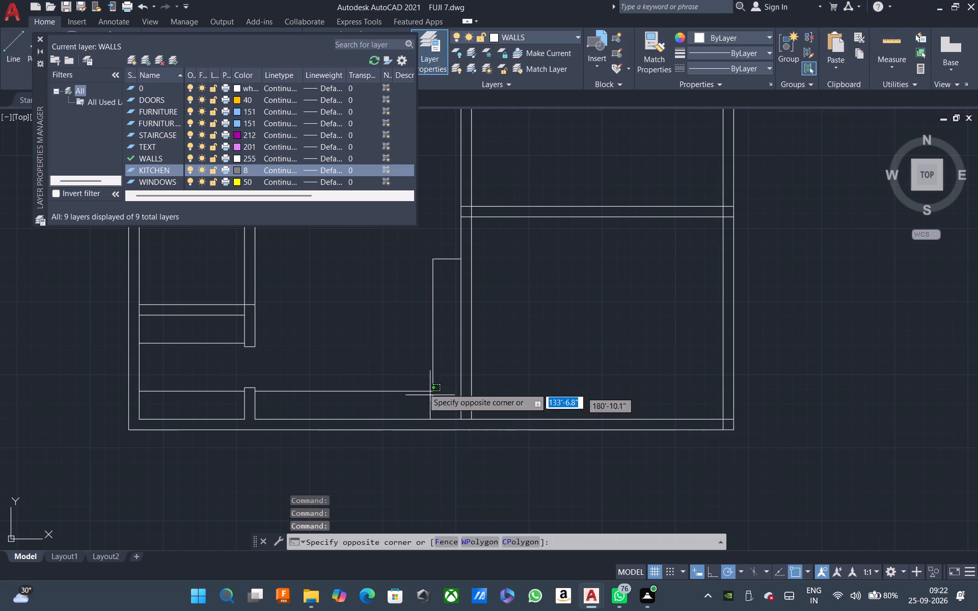
{"action": "left_click", "coordinate": [359, 355]}
{"action": "left_click", "coordinate": [222, 395]}
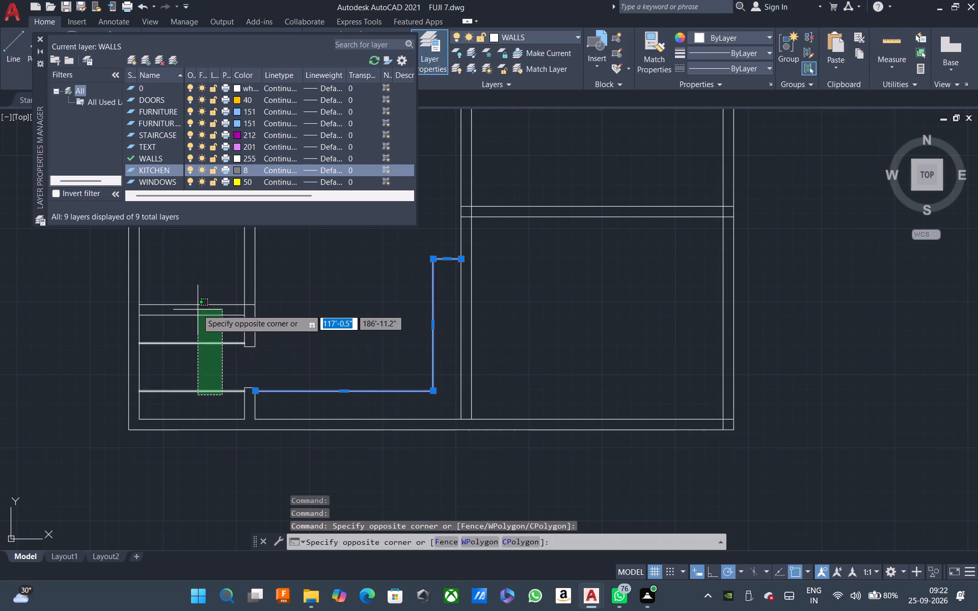
{"action": "left_click", "coordinate": [194, 322]}
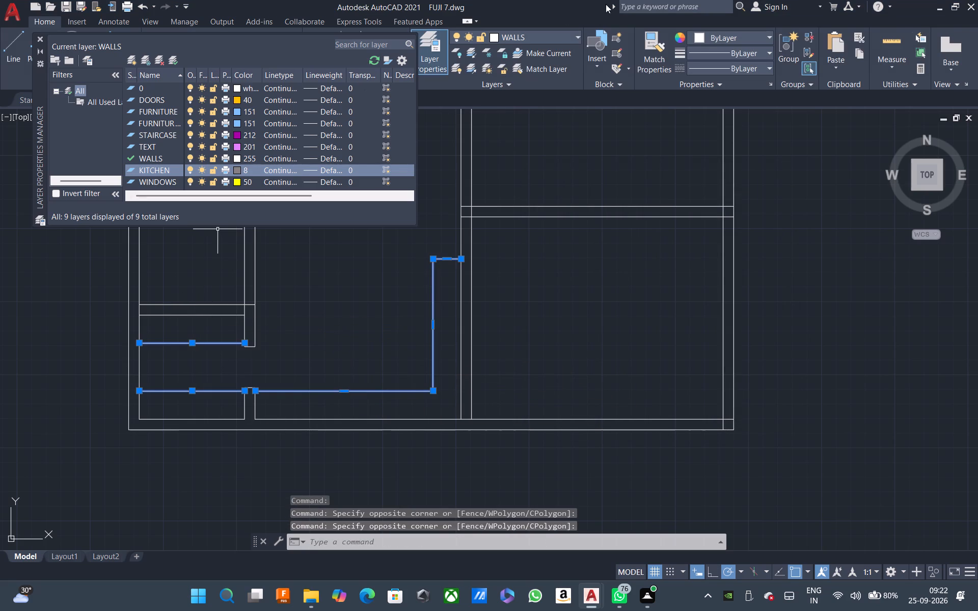
{"action": "left_click", "coordinate": [519, 39]}
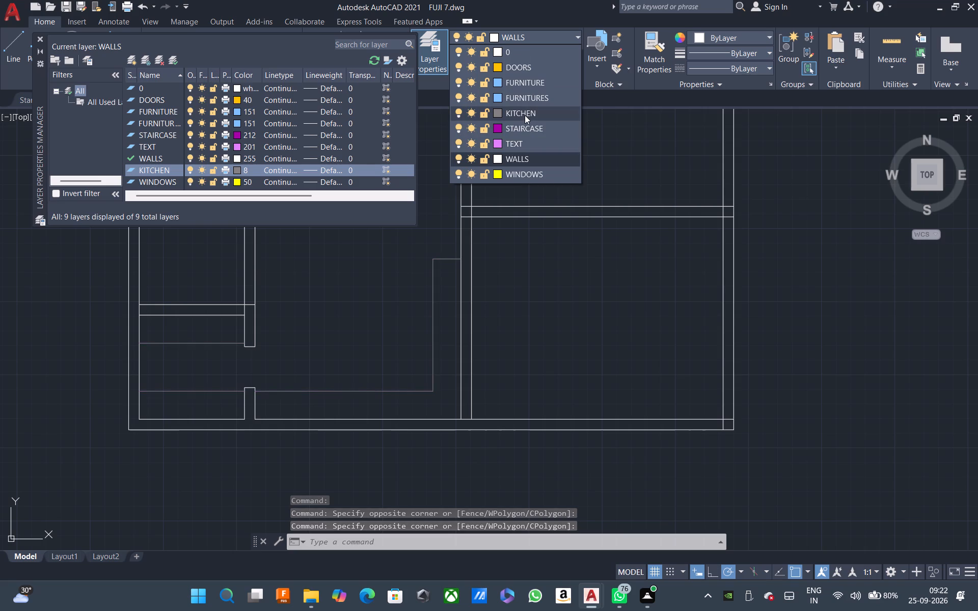
{"action": "left_click", "coordinate": [525, 115]}
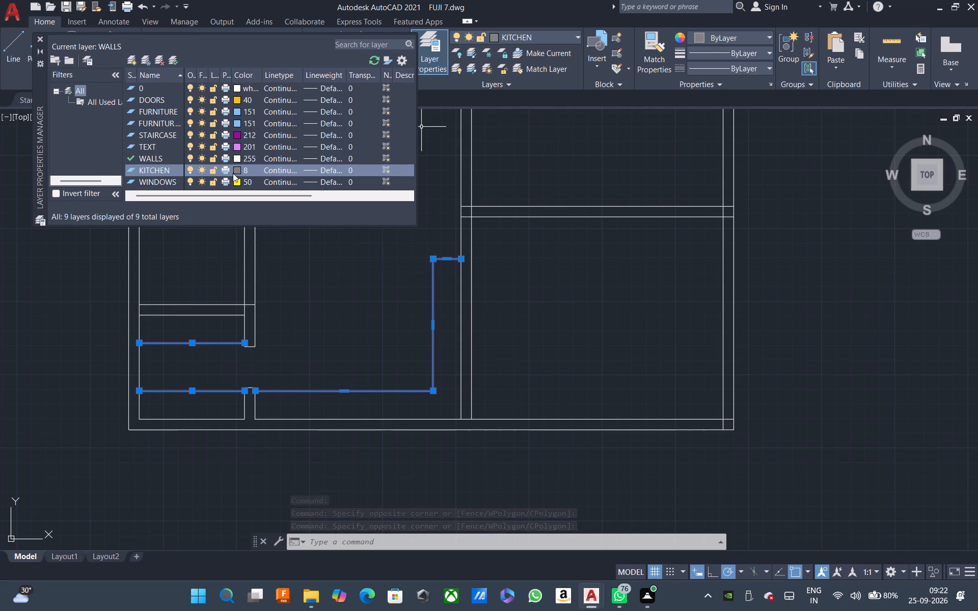
Set the KITCHEN layer's color to index color 9, close the layer manager and clear the selection.
{"action": "left_click", "coordinate": [234, 172]}
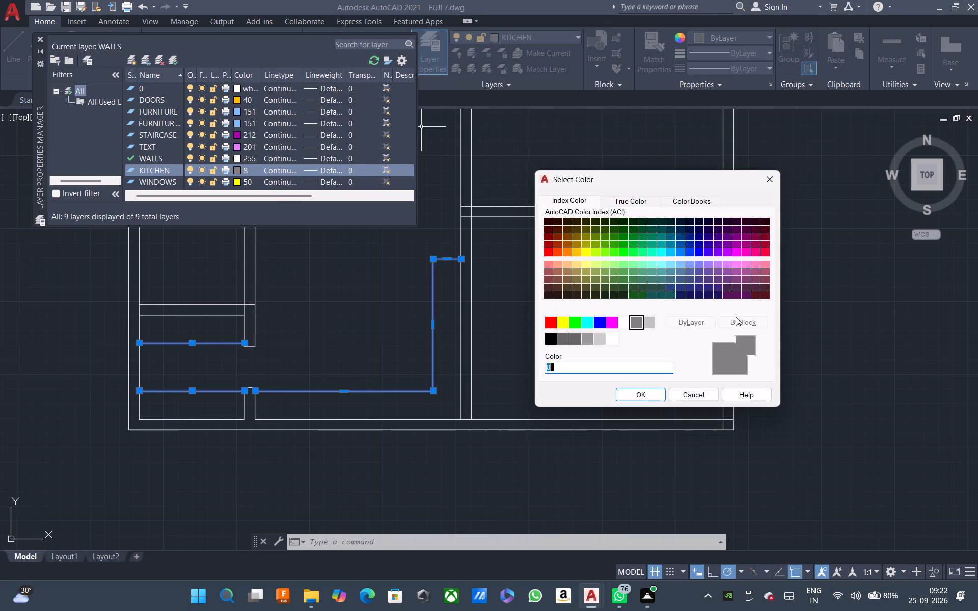
{"action": "left_click", "coordinate": [651, 319]}
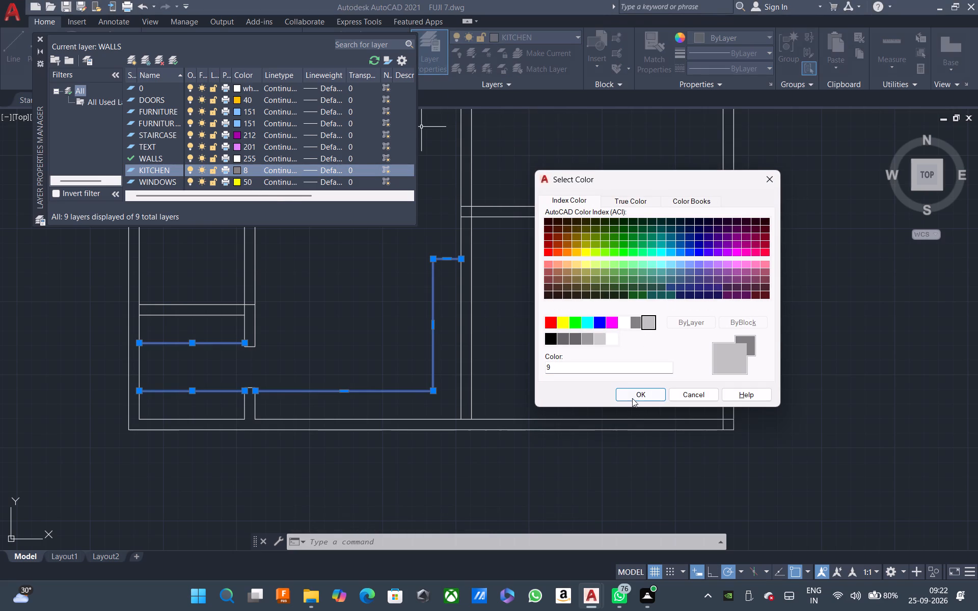
{"action": "left_click", "coordinate": [632, 397]}
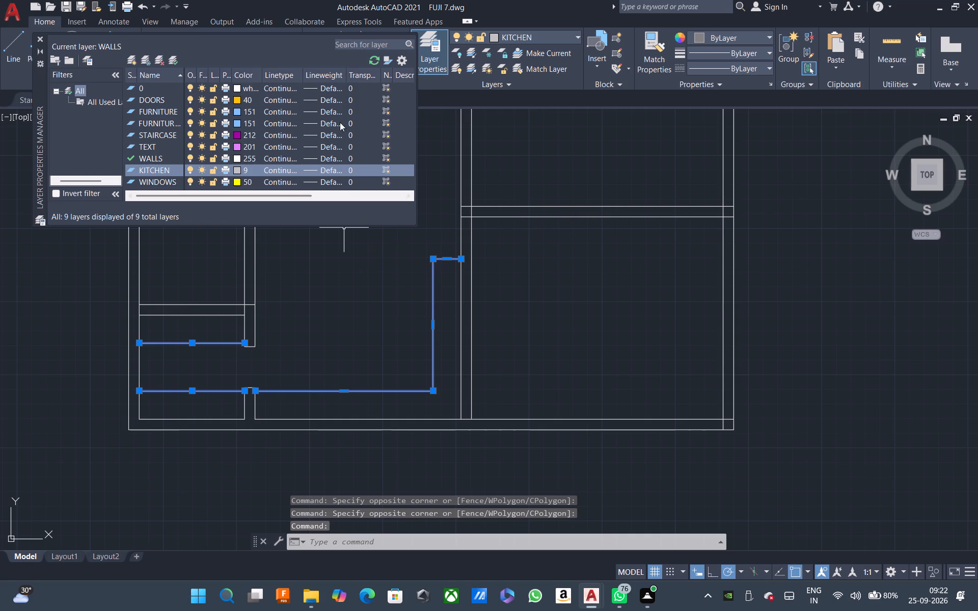
{"action": "left_click", "coordinate": [41, 39]}
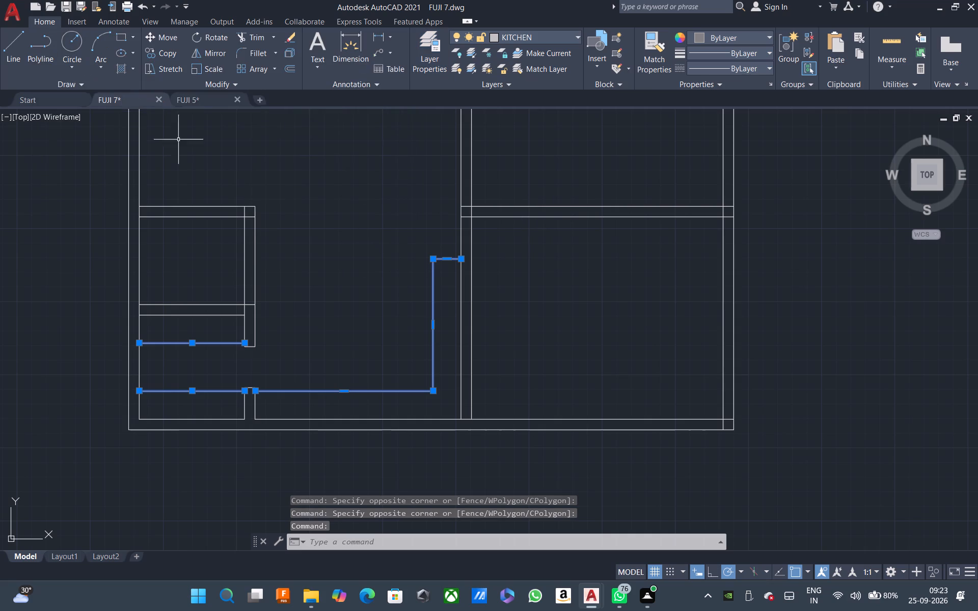
{"action": "left_click", "coordinate": [327, 284]}
{"action": "left_click", "coordinate": [334, 282]}
{"action": "key", "text": "Escape"}
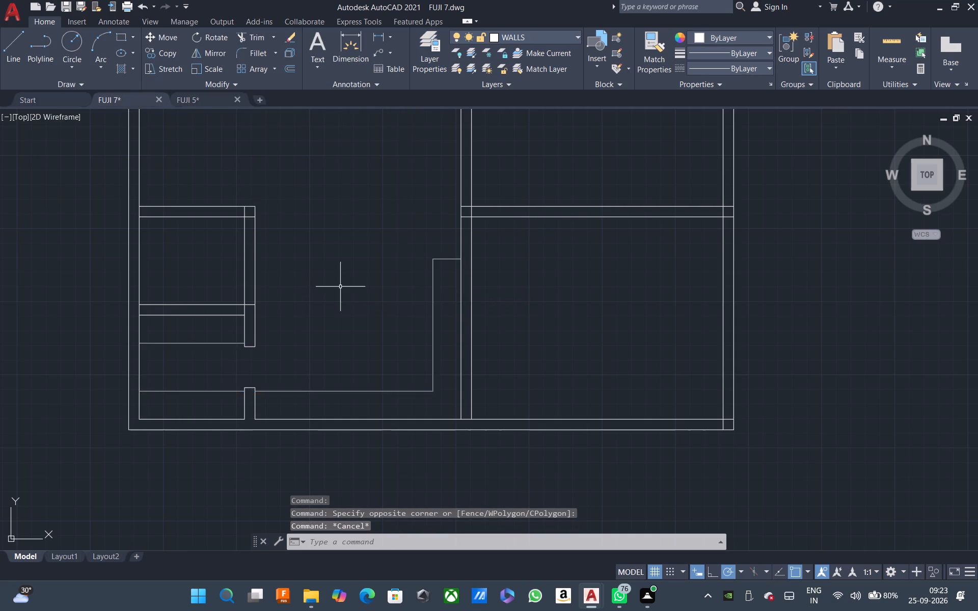
{"action": "scroll", "coordinate": [341, 287], "scroll_direction": "down", "scroll_amount": 2}
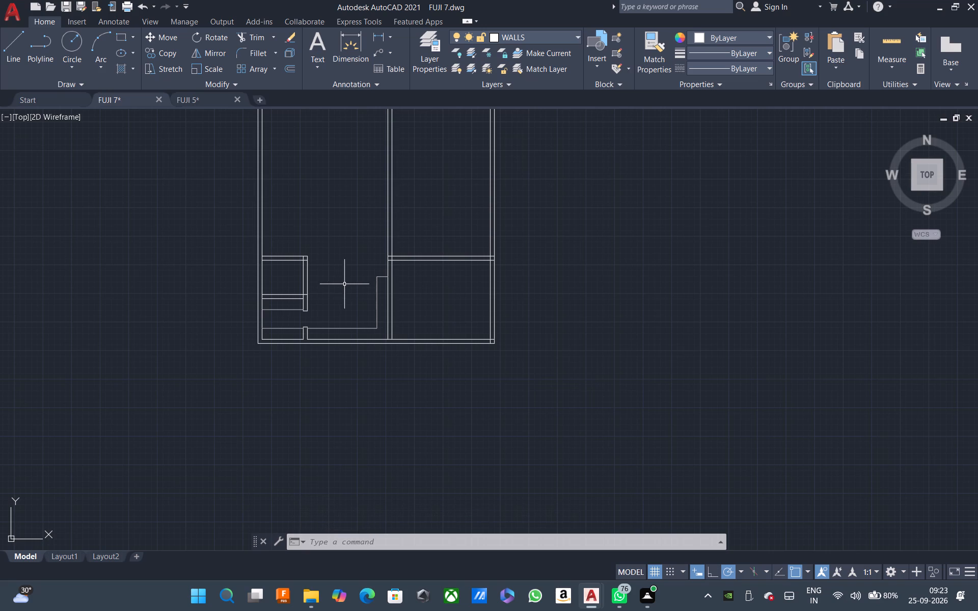
Measure the clear width between the lower small room's wall and the L-shaped counter outline in the middle room.
{"action": "scroll", "coordinate": [339, 285], "scroll_direction": "up", "scroll_amount": 3}
{"action": "left_click", "coordinate": [892, 43]}
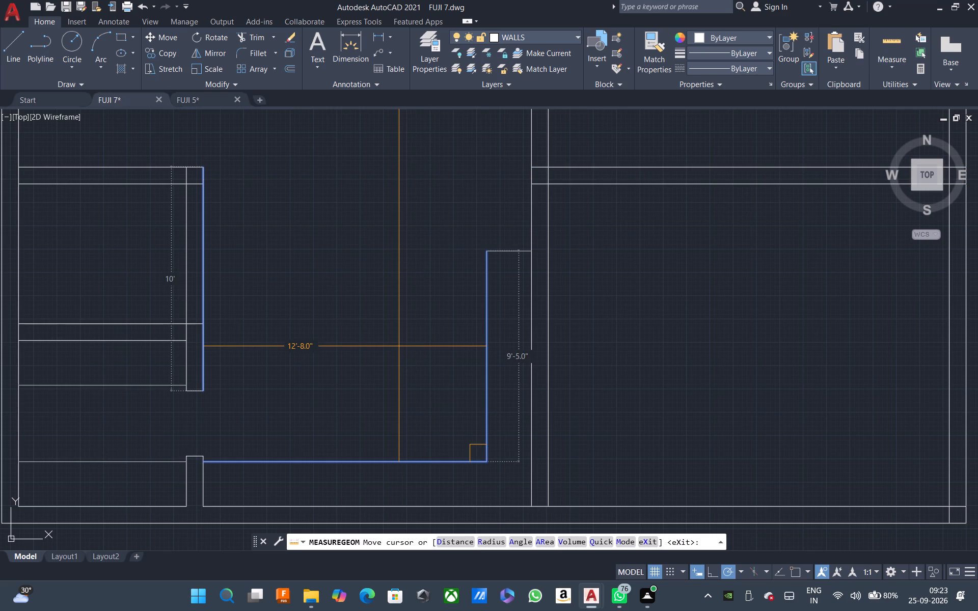
{"action": "key", "text": "Escape"}
Offset the L-shaped counter outline and the small room's facing wall line 4' each into the middle room's open floor.
{"action": "type", "text": "O"}
{"action": "key", "text": "space"}
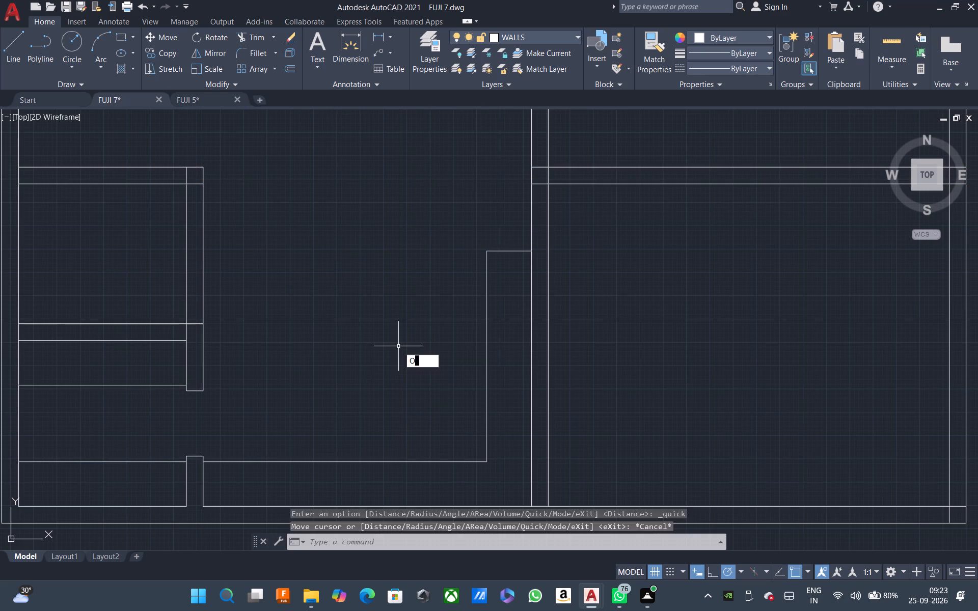
{"action": "key", "text": "4"}
{"action": "key", "text": "apostrophe"}
{"action": "key", "text": "space"}
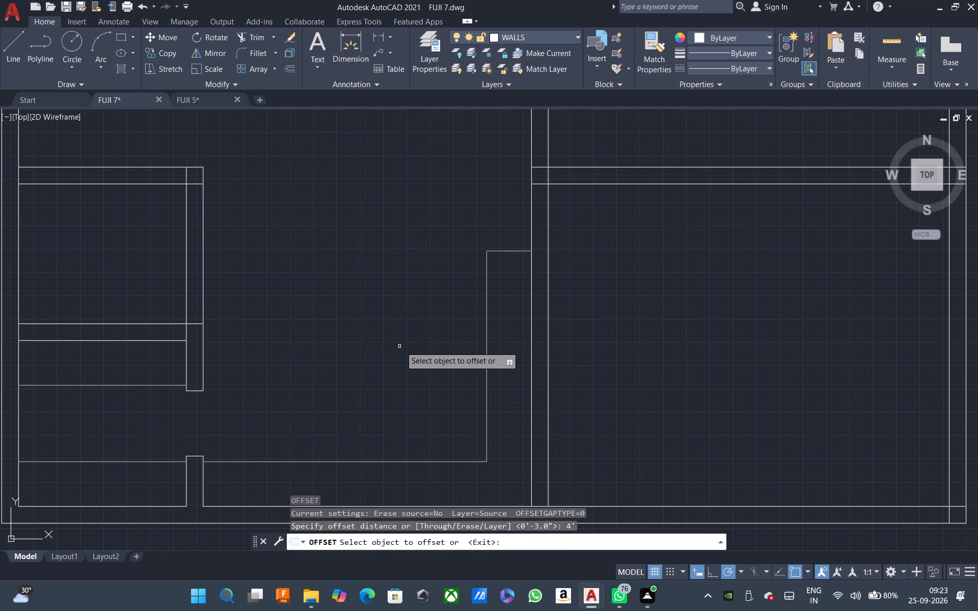
{"action": "left_click", "coordinate": [487, 349]}
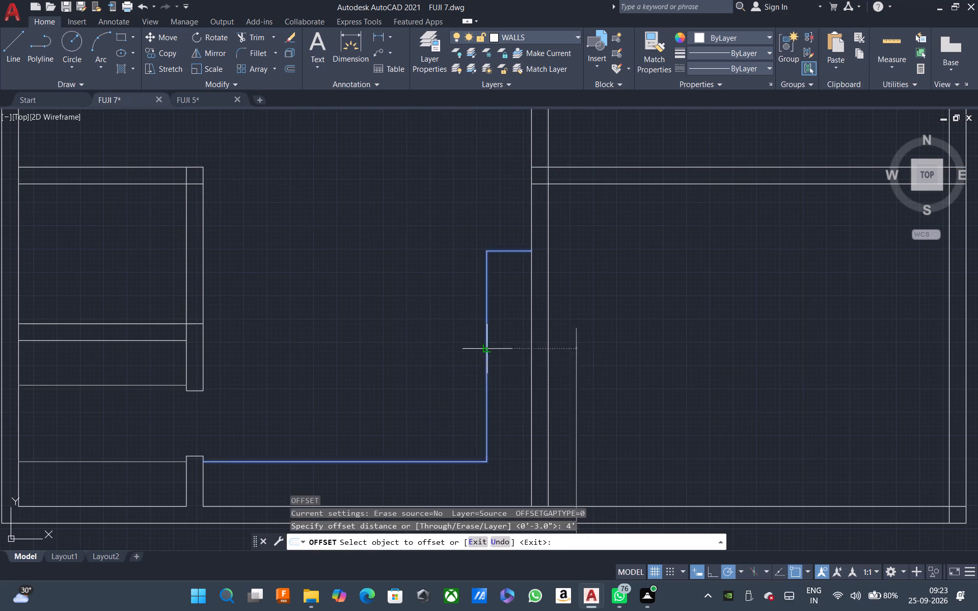
{"action": "left_click", "coordinate": [429, 348]}
{"action": "left_click", "coordinate": [202, 308]}
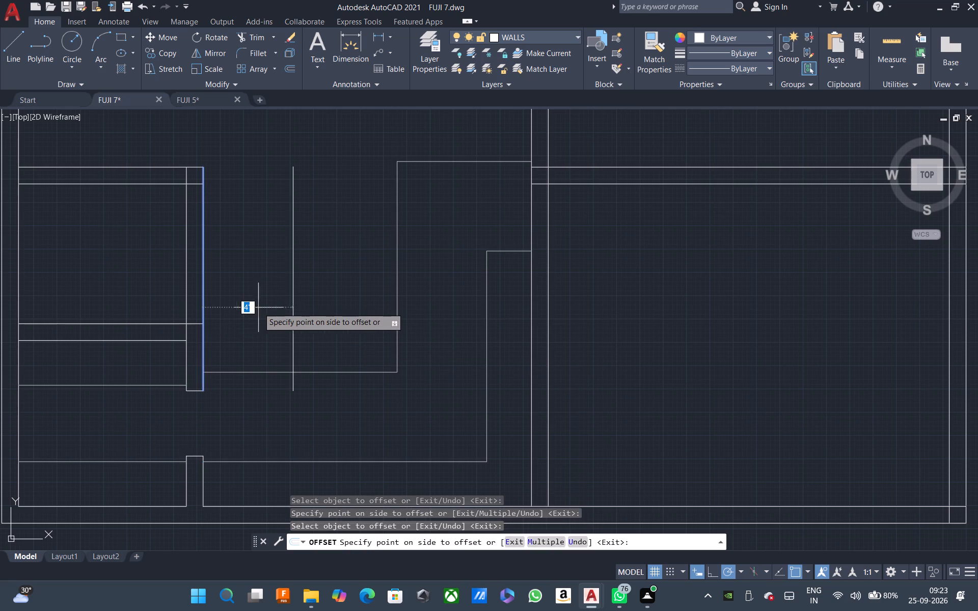
{"action": "left_click", "coordinate": [291, 313]}
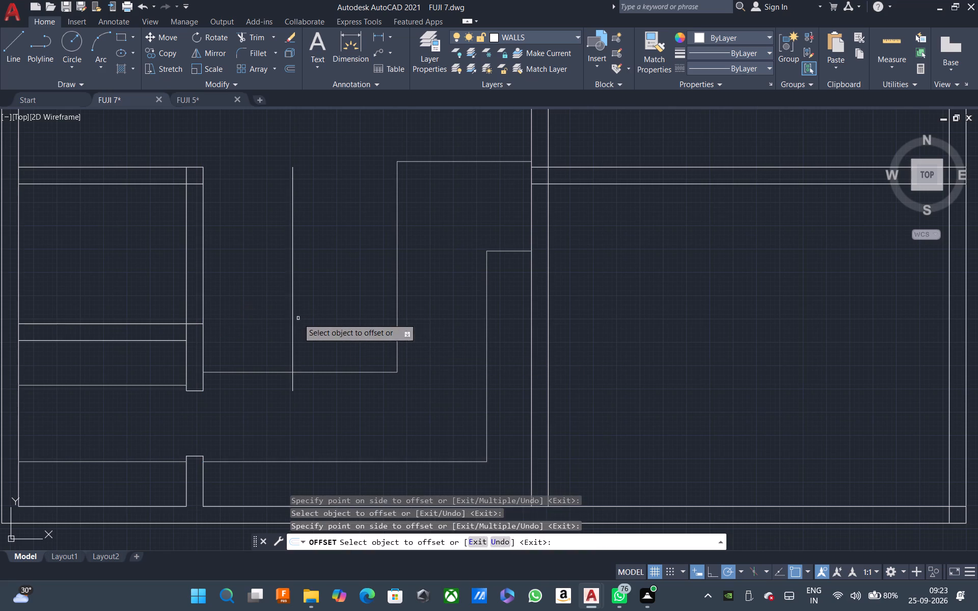
Measure the gap between the two new 4' offset lines in the middle room.
{"action": "left_click", "coordinate": [895, 50]}
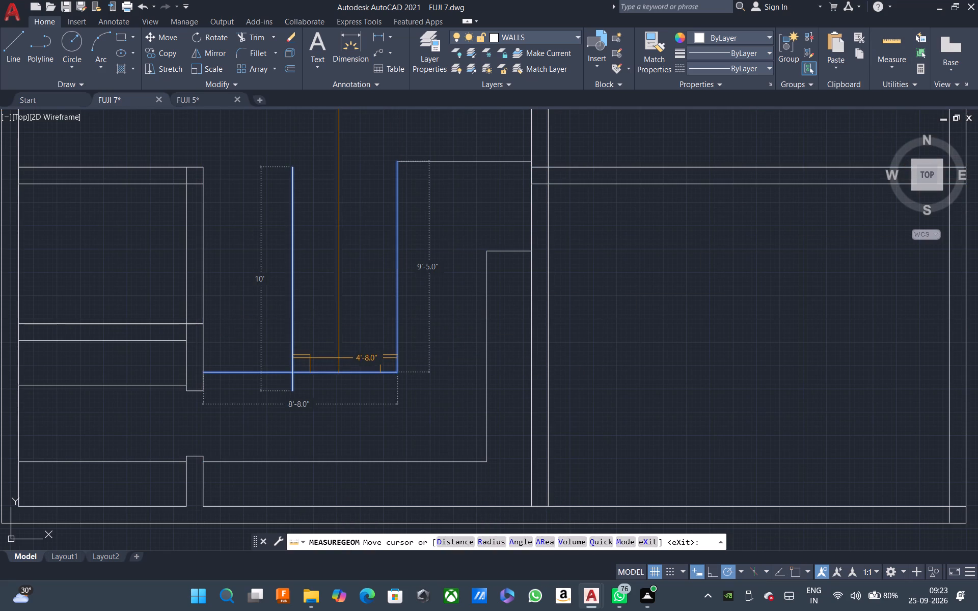
{"action": "scroll", "coordinate": [343, 350], "scroll_direction": "up", "scroll_amount": 2}
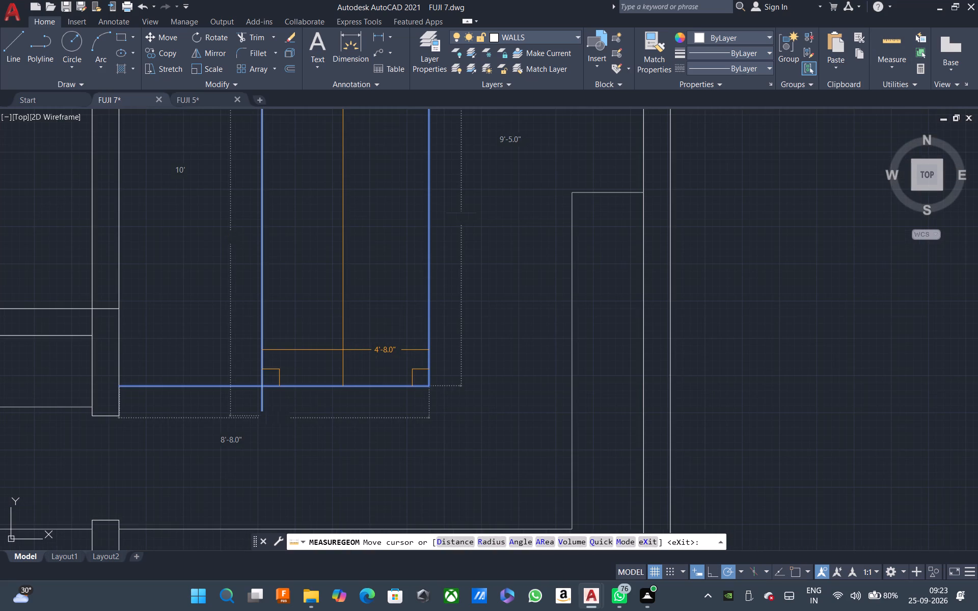
{"action": "scroll", "coordinate": [343, 350], "scroll_direction": "up", "scroll_amount": 2}
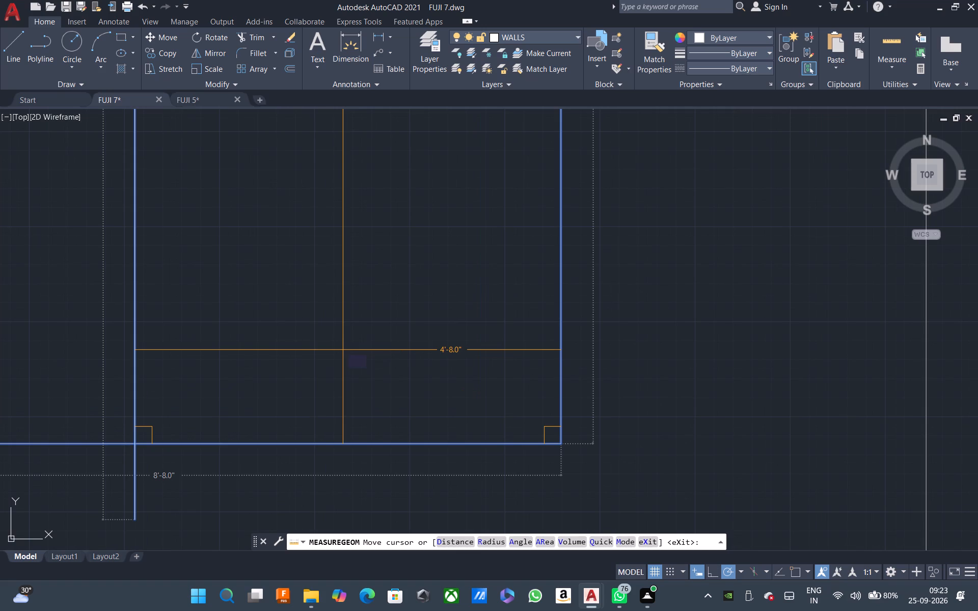
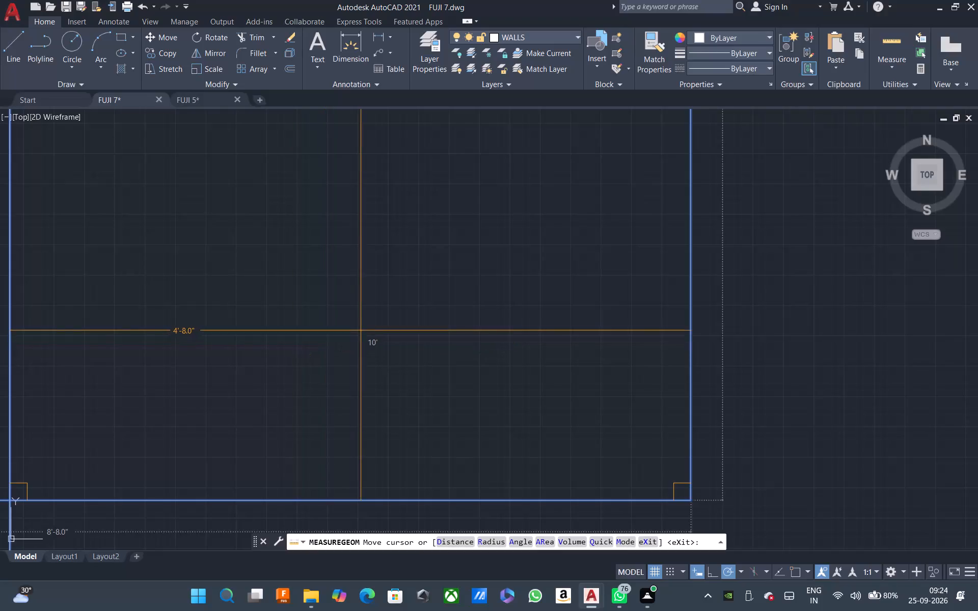
Trim off the 4' offset outline's short upper segment and the vertical offset line's end below the outline in the middle room.
{"action": "scroll", "coordinate": [363, 330], "scroll_direction": "down", "scroll_amount": 1}
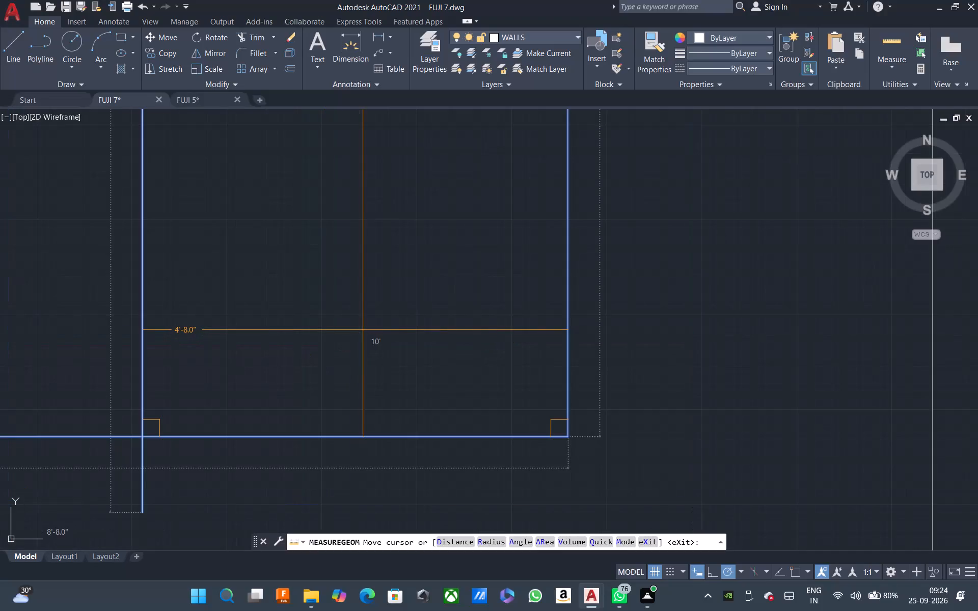
{"action": "scroll", "coordinate": [363, 330], "scroll_direction": "down", "scroll_amount": 2}
{"action": "key", "text": "Escape"}
{"action": "scroll", "coordinate": [407, 352], "scroll_direction": "up", "scroll_amount": 2}
{"action": "scroll", "coordinate": [407, 352], "scroll_direction": "down", "scroll_amount": 4}
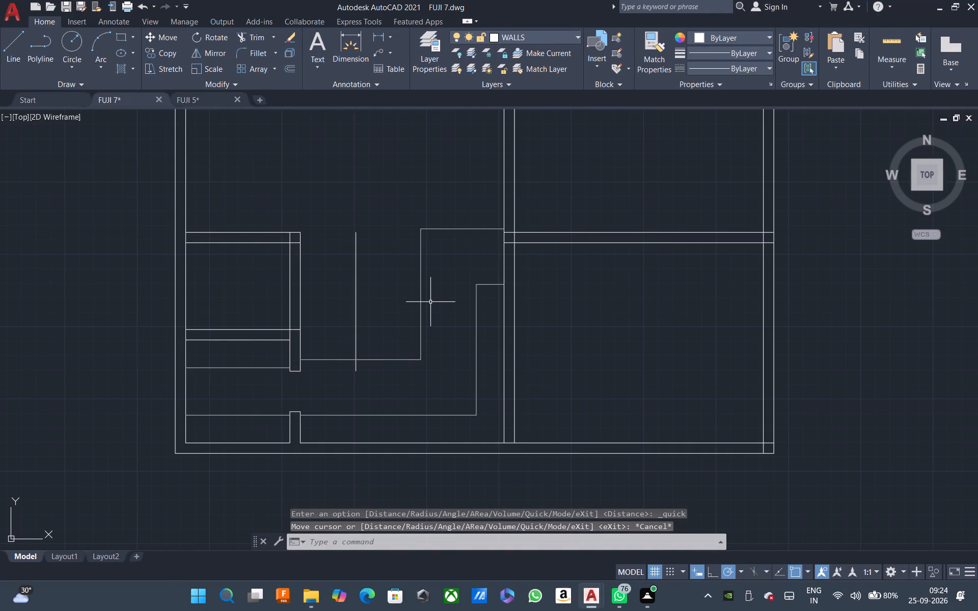
{"action": "type", "text": "TR"}
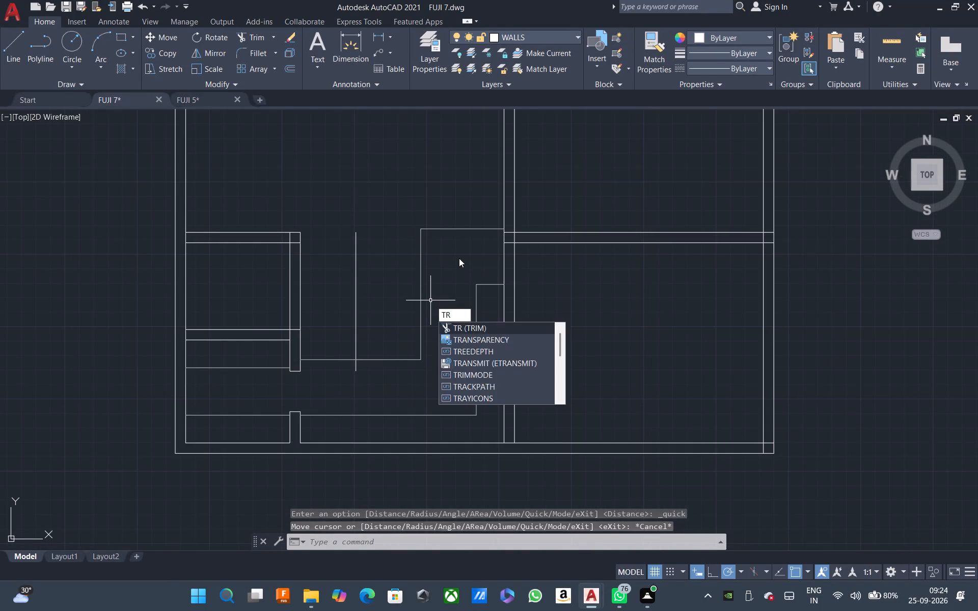
{"action": "key", "text": "space"}
{"action": "left_click", "coordinate": [455, 258]}
{"action": "left_click", "coordinate": [456, 171]}
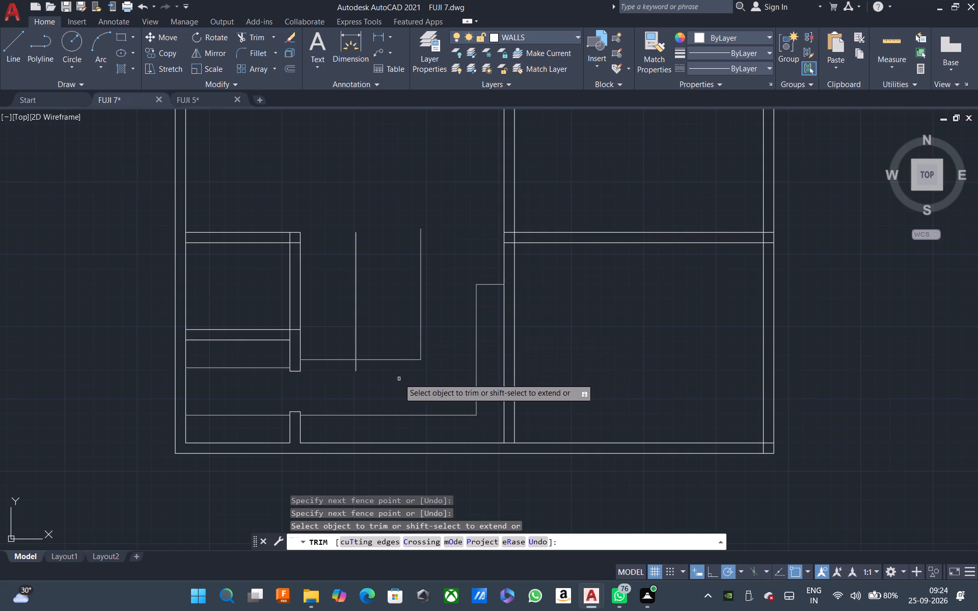
{"action": "left_click", "coordinate": [355, 365]}
{"action": "key", "text": "Escape"}
Explode the remaining 4' offset outline in the middle room into separate lines.
{"action": "left_click", "coordinate": [447, 379]}
{"action": "left_click", "coordinate": [379, 320]}
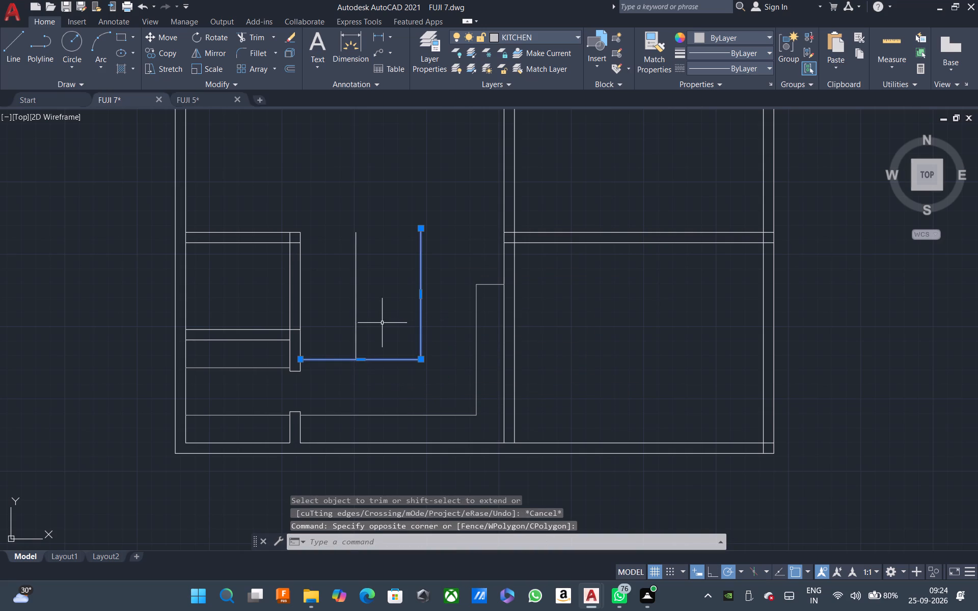
{"action": "type", "text": "X"}
{"action": "key", "text": "space"}
{"action": "key", "text": "Escape"}
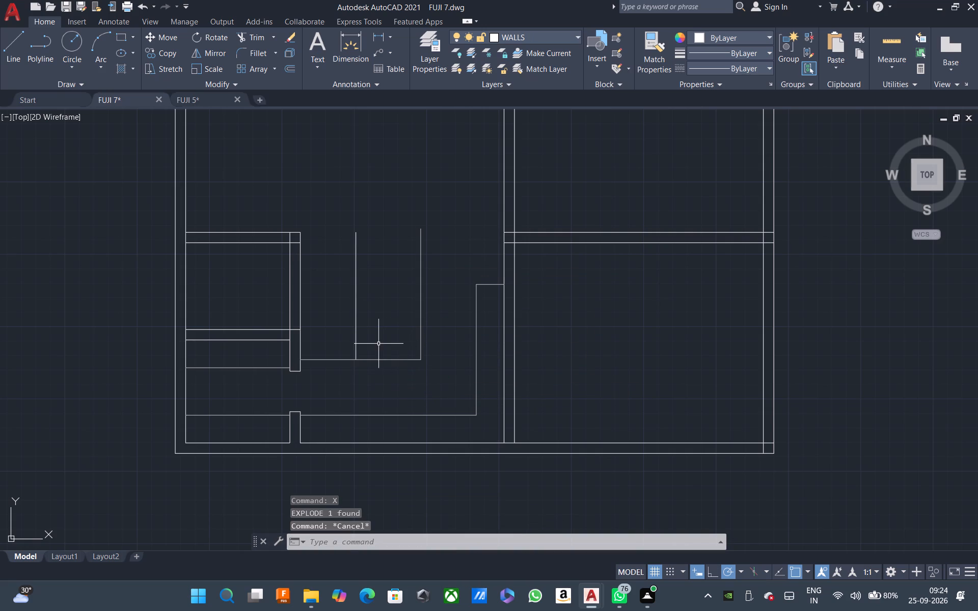
Measure the spacing between the two vertical offset lines in the middle room.
{"action": "scroll", "coordinate": [378, 343], "scroll_direction": "up", "scroll_amount": 1}
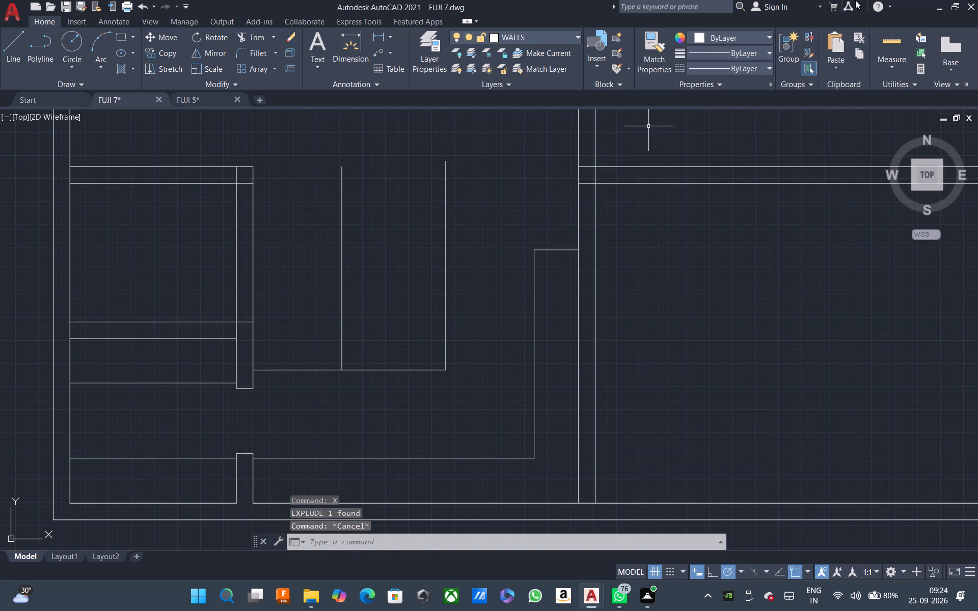
{"action": "left_click", "coordinate": [884, 42]}
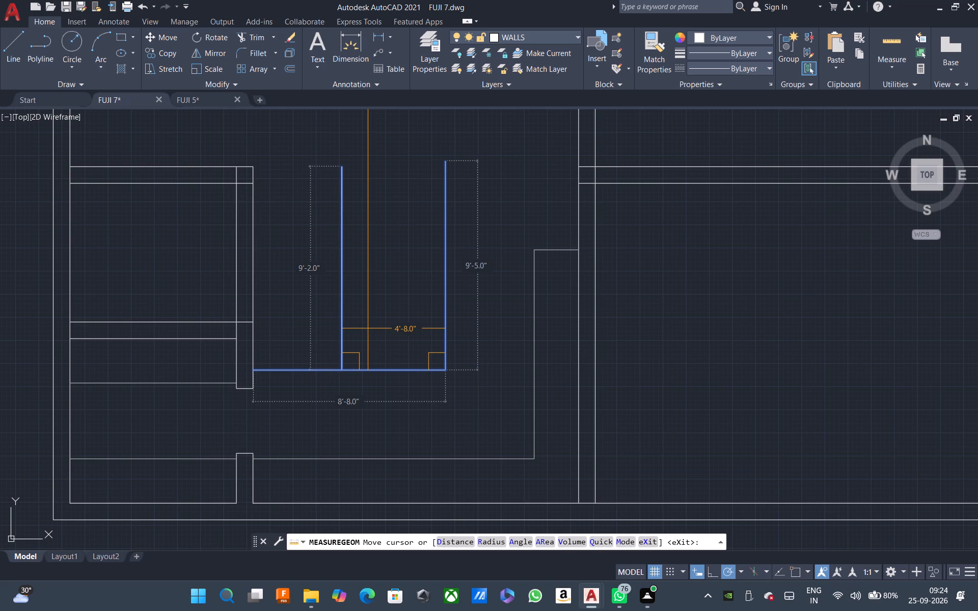
{"action": "scroll", "coordinate": [368, 328], "scroll_direction": "up", "scroll_amount": 2}
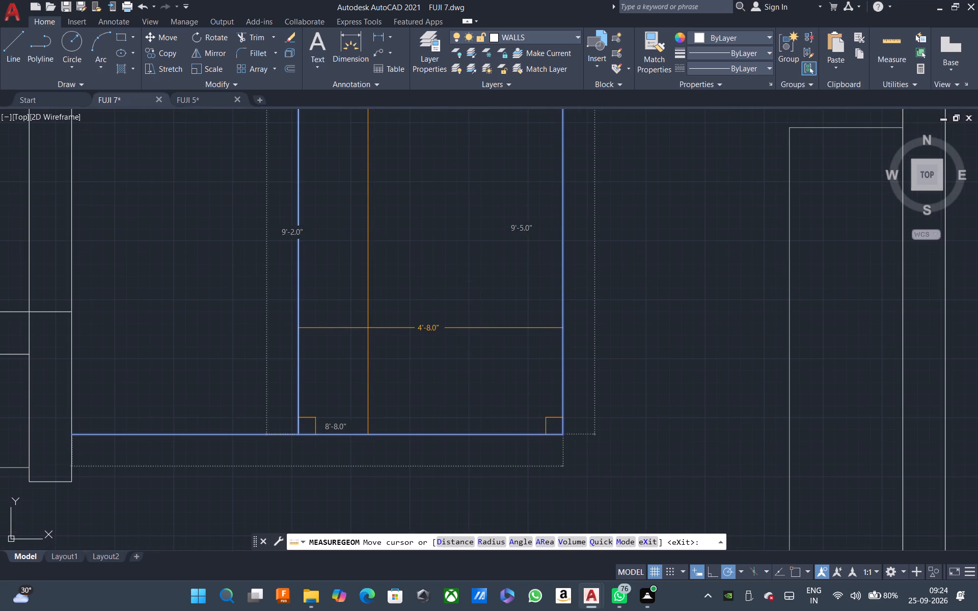
{"action": "scroll", "coordinate": [368, 328], "scroll_direction": "down", "scroll_amount": 1}
{"action": "key", "text": "Escape"}
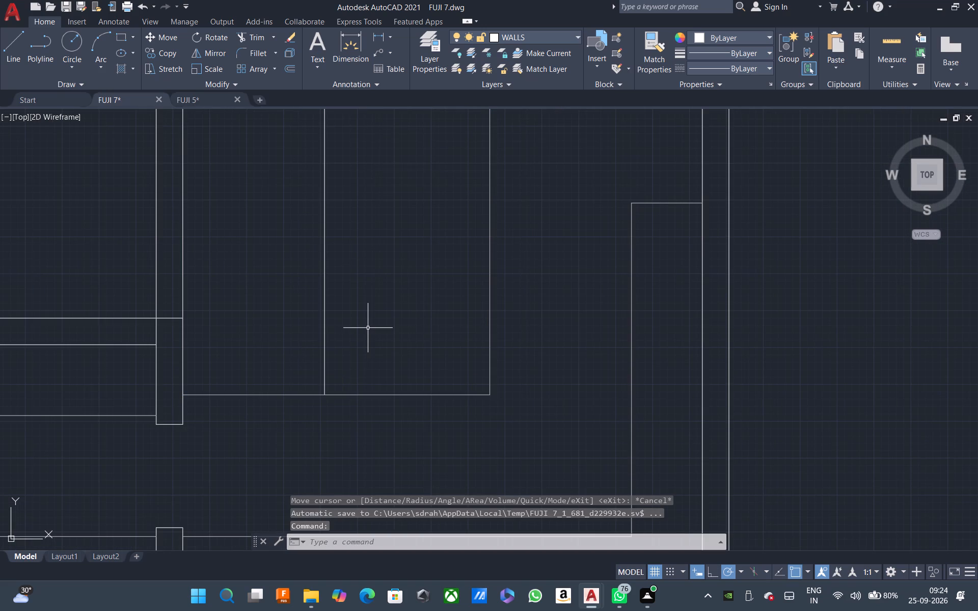
Offset the lower horizontal line 4' upward across the two vertical lines.
{"action": "type", "text": "O 4'"}
{"action": "key", "text": "space"}
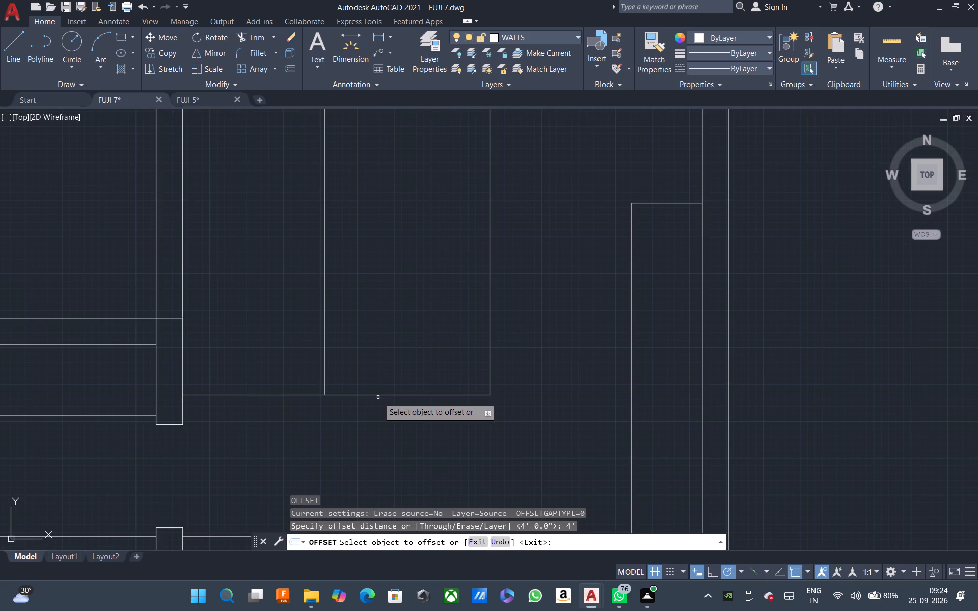
{"action": "left_click", "coordinate": [376, 395]}
{"action": "left_click", "coordinate": [385, 332]}
{"action": "key", "text": "Escape"}
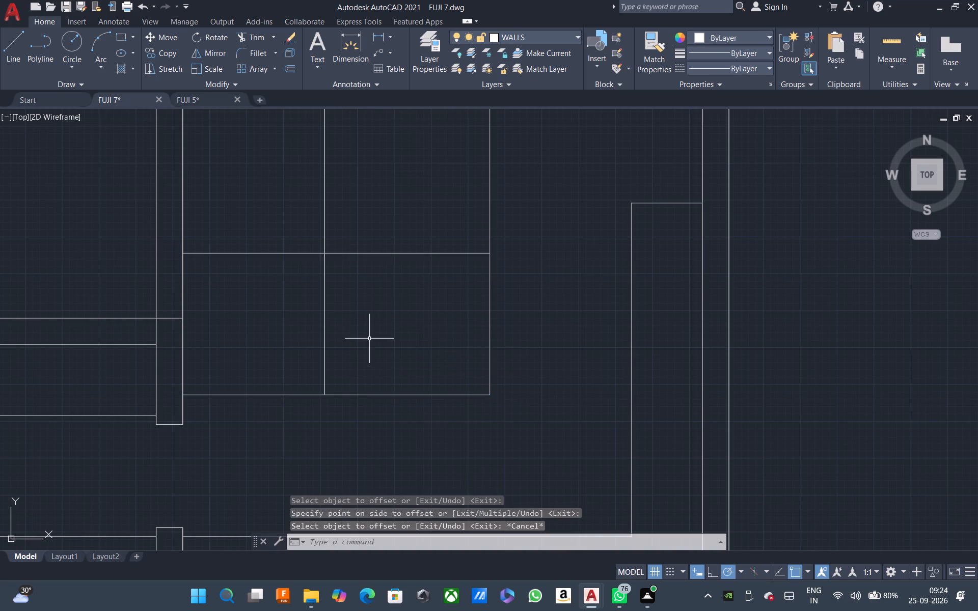
Trim the overhanging ends of the horizontal and vertical offset lines to leave a closed rectangle in the middle room.
{"action": "type", "text": "TR"}
{"action": "key", "text": "space"}
{"action": "left_click", "coordinate": [295, 427]}
{"action": "left_click", "coordinate": [241, 210]}
{"action": "left_click", "coordinate": [276, 204]}
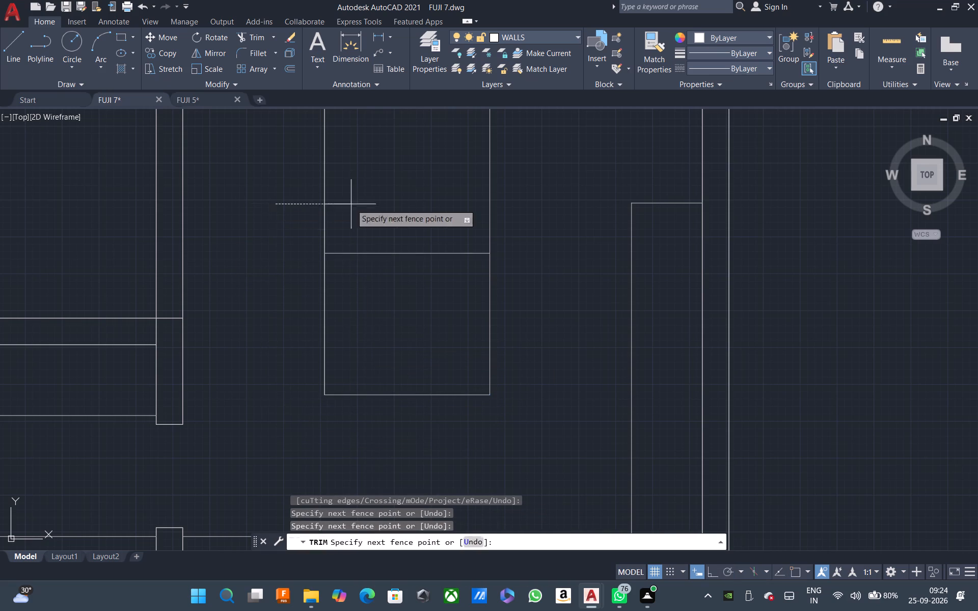
{"action": "left_click", "coordinate": [506, 210]}
{"action": "scroll", "coordinate": [453, 260], "scroll_direction": "down", "scroll_amount": 3}
{"action": "key", "text": "Escape"}
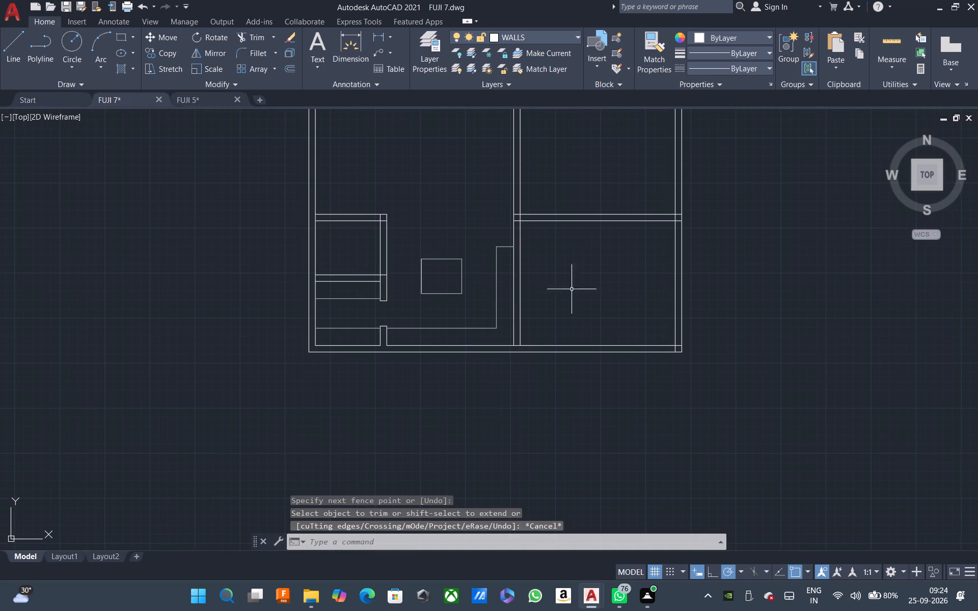
Measure the width and height of the trimmed rectangle.
{"action": "scroll", "coordinate": [488, 261], "scroll_direction": "up", "scroll_amount": 1}
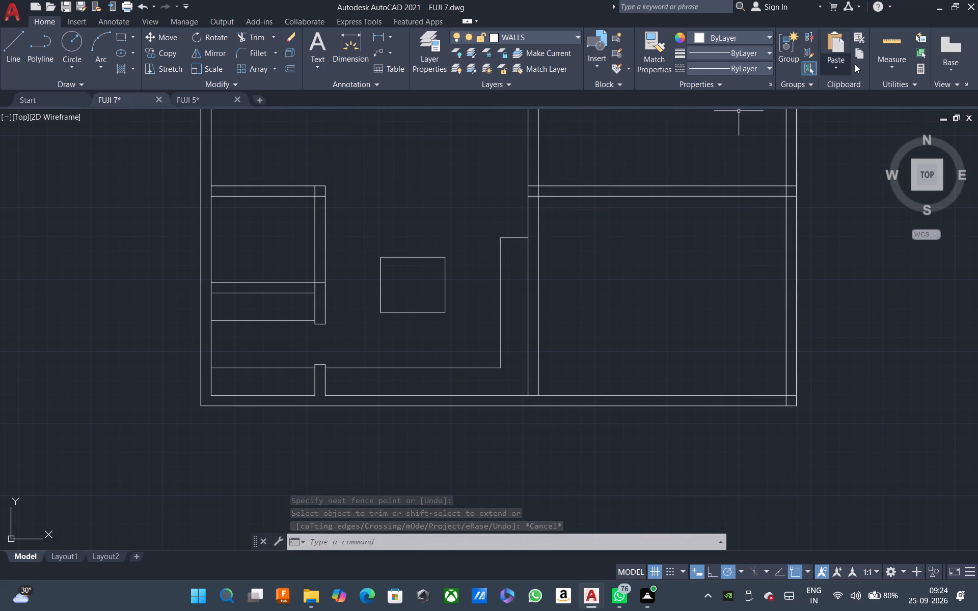
{"action": "left_click", "coordinate": [877, 47]}
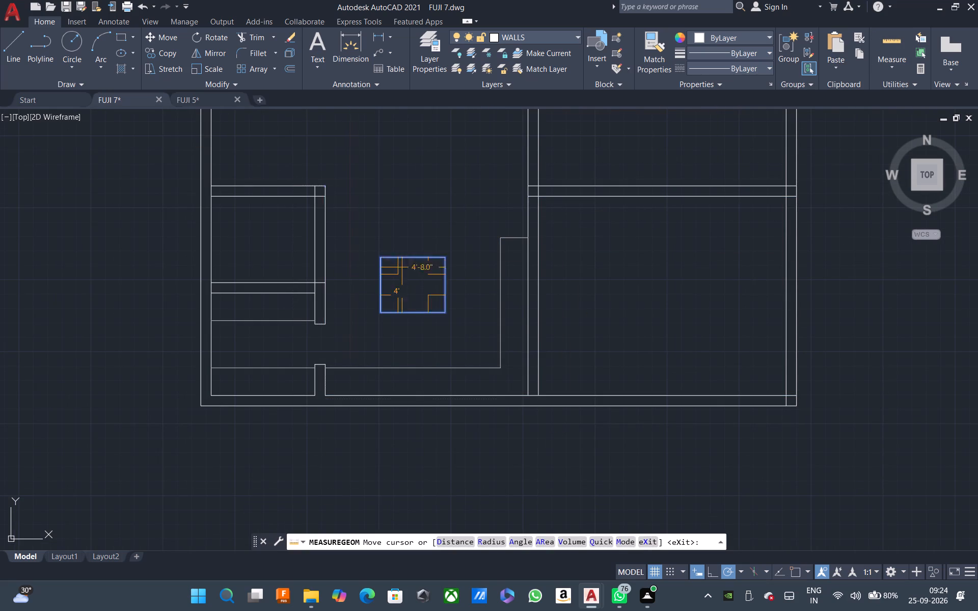
{"action": "key", "text": "Escape"}
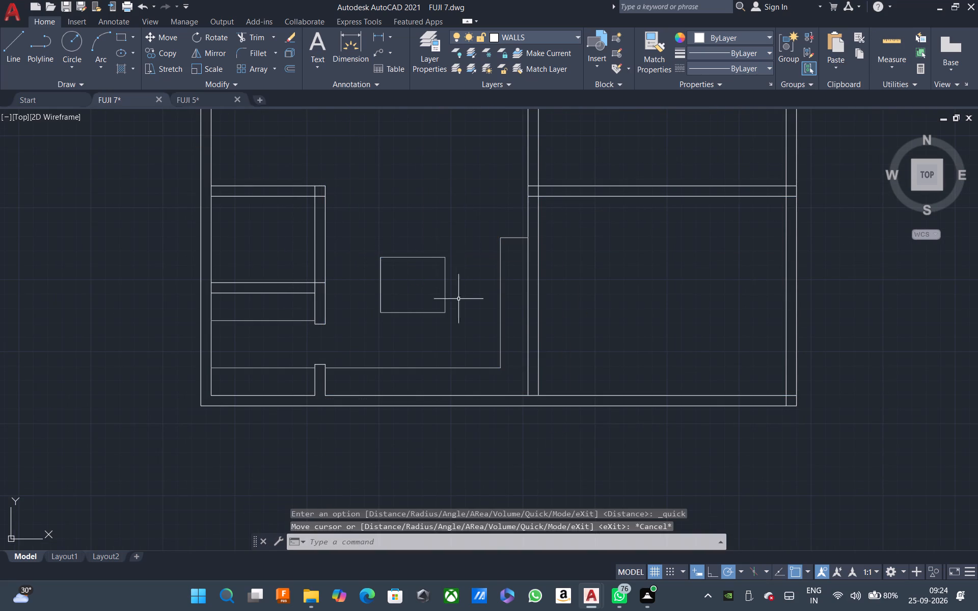
Join the rectangle's four lines into a single polyline.
{"action": "left_click", "coordinate": [463, 322]}
{"action": "left_click", "coordinate": [346, 244]}
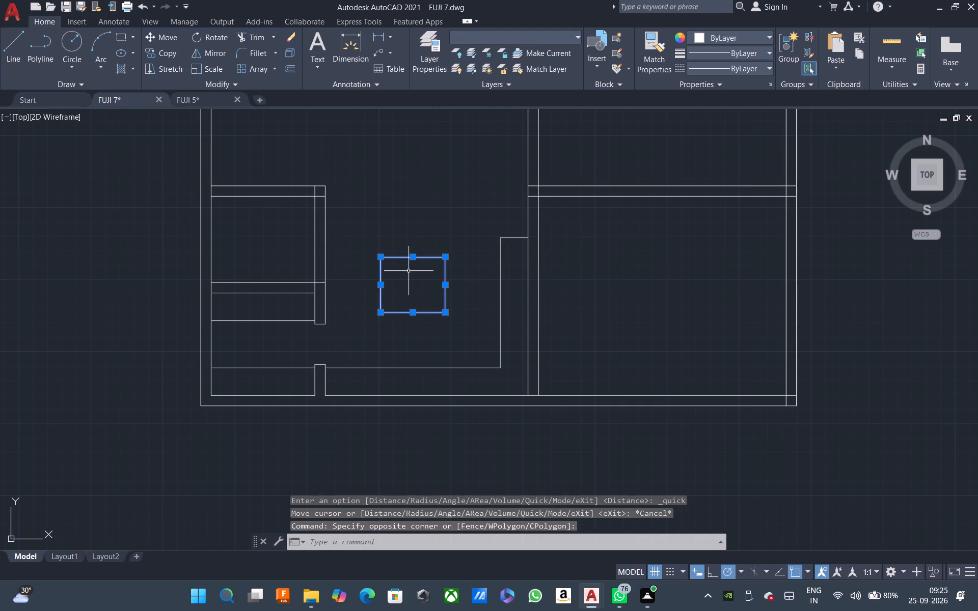
{"action": "type", "text": "J"}
{"action": "key", "text": "space"}
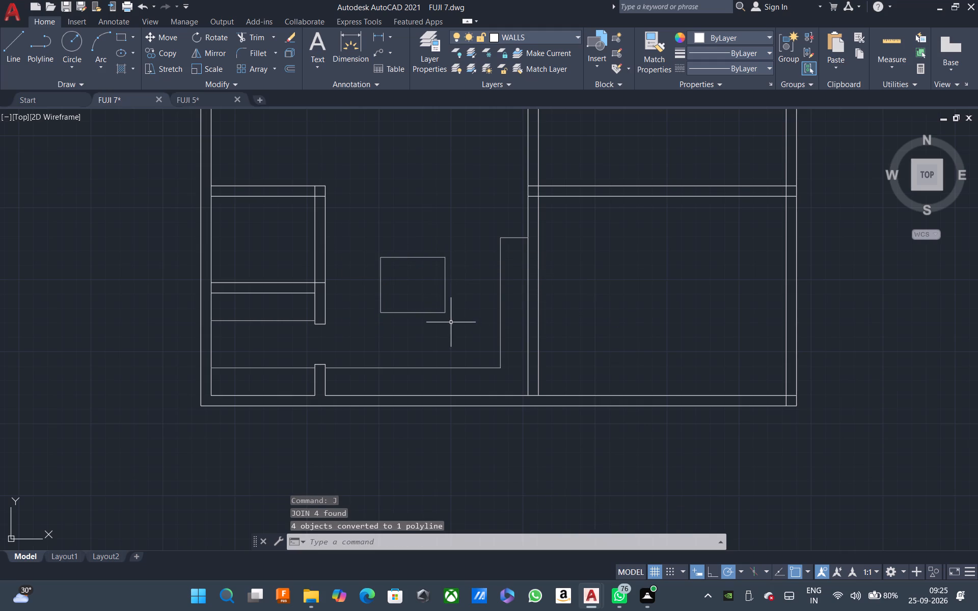
{"action": "scroll", "coordinate": [450, 321], "scroll_direction": "up", "scroll_amount": 2}
{"action": "scroll", "coordinate": [450, 321], "scroll_direction": "down", "scroll_amount": 2}
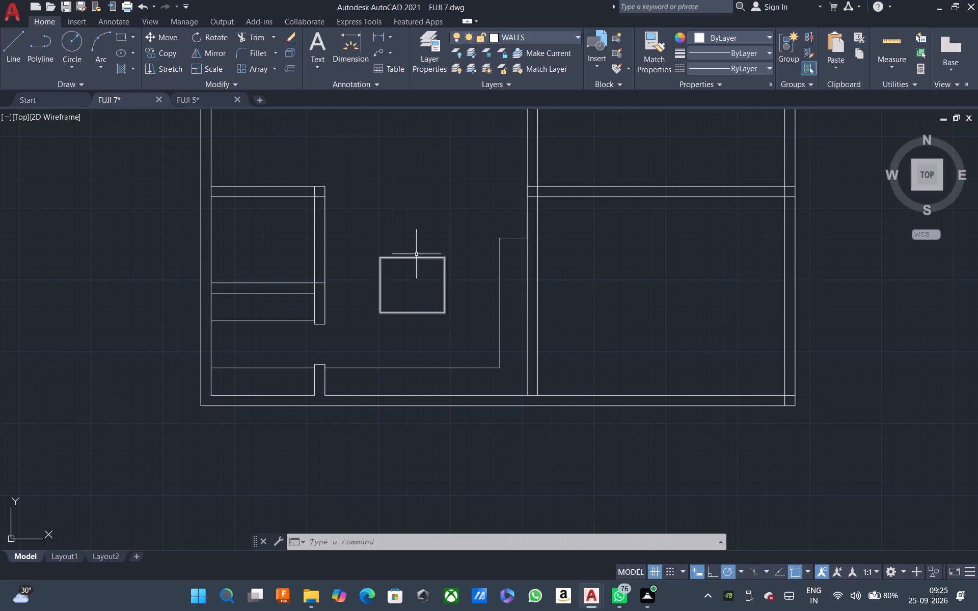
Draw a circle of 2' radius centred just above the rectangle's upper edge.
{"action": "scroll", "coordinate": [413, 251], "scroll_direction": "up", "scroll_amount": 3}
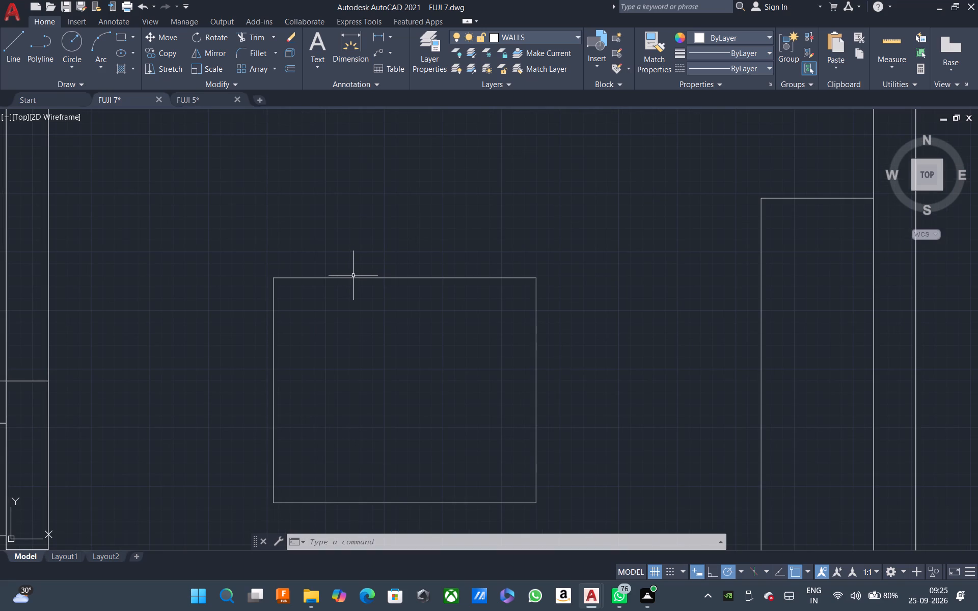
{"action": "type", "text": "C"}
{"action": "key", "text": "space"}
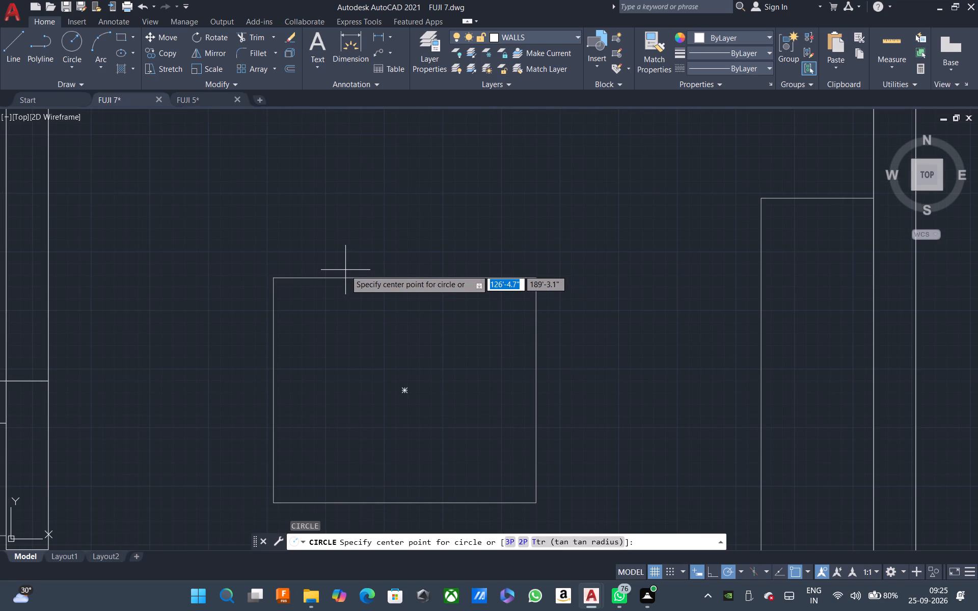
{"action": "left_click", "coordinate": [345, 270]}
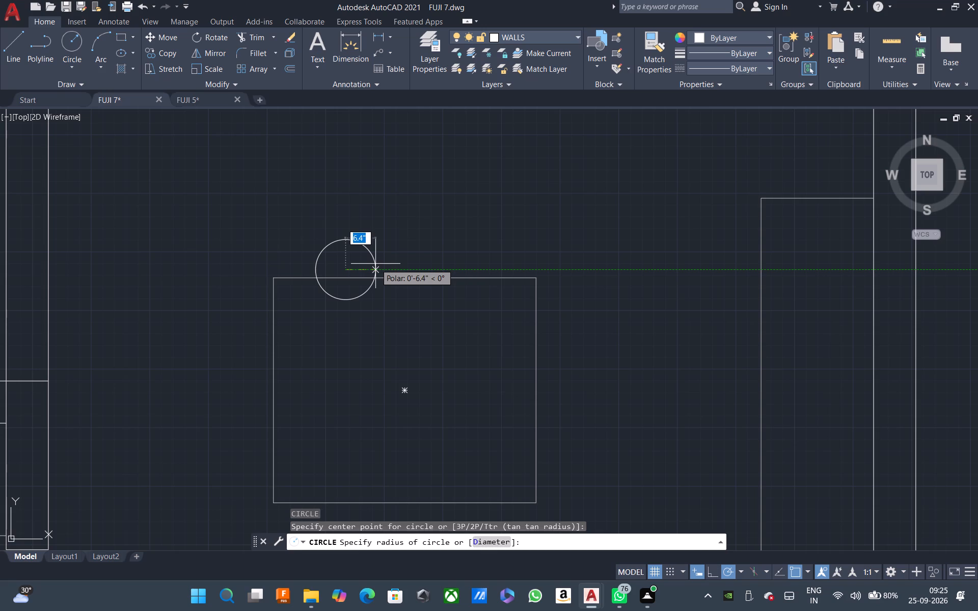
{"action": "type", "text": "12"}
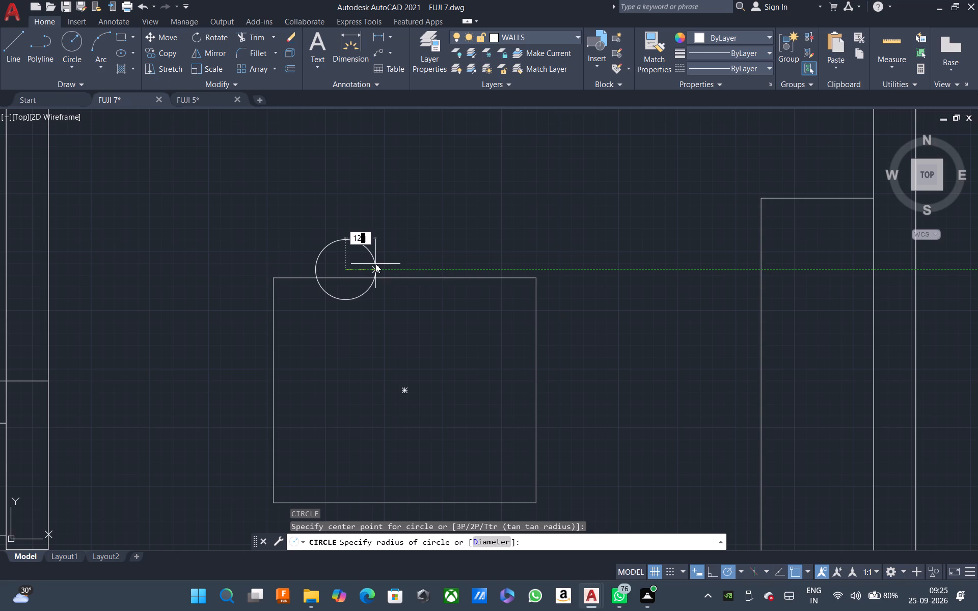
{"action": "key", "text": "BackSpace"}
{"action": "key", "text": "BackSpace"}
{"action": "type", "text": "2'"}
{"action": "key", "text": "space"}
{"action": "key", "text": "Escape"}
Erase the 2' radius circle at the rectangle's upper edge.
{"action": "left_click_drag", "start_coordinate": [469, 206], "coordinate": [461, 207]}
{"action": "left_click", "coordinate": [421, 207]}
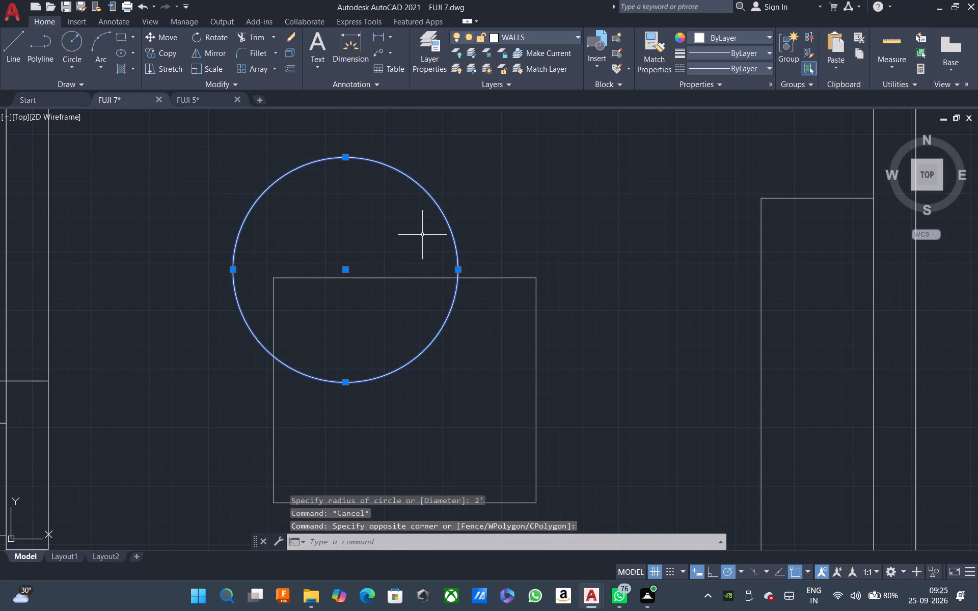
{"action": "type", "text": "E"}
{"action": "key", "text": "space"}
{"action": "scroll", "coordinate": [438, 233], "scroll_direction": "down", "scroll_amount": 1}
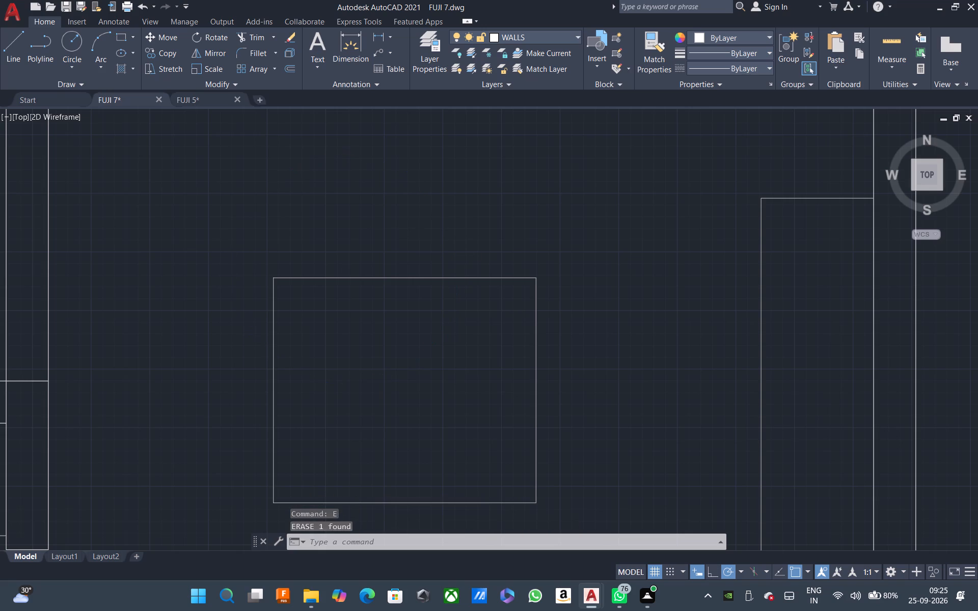
Measure the rectangle's side lengths again.
{"action": "scroll", "coordinate": [349, 258], "scroll_direction": "up", "scroll_amount": 3}
{"action": "left_click", "coordinate": [889, 35]}
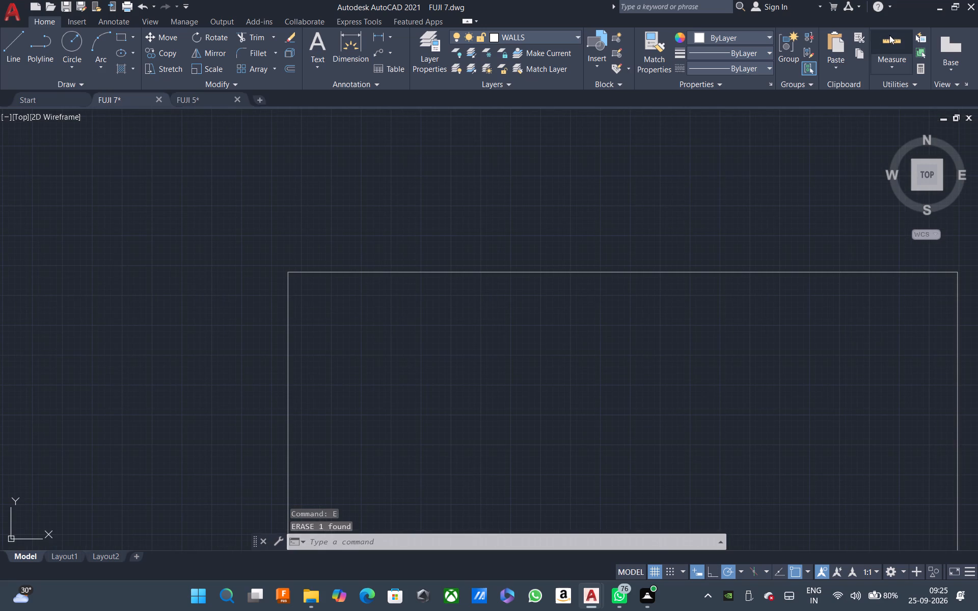
{"action": "scroll", "coordinate": [559, 331], "scroll_direction": "down", "scroll_amount": 2}
{"action": "middle_click_drag", "start_coordinate": [610, 365], "coordinate": [434, 304]}
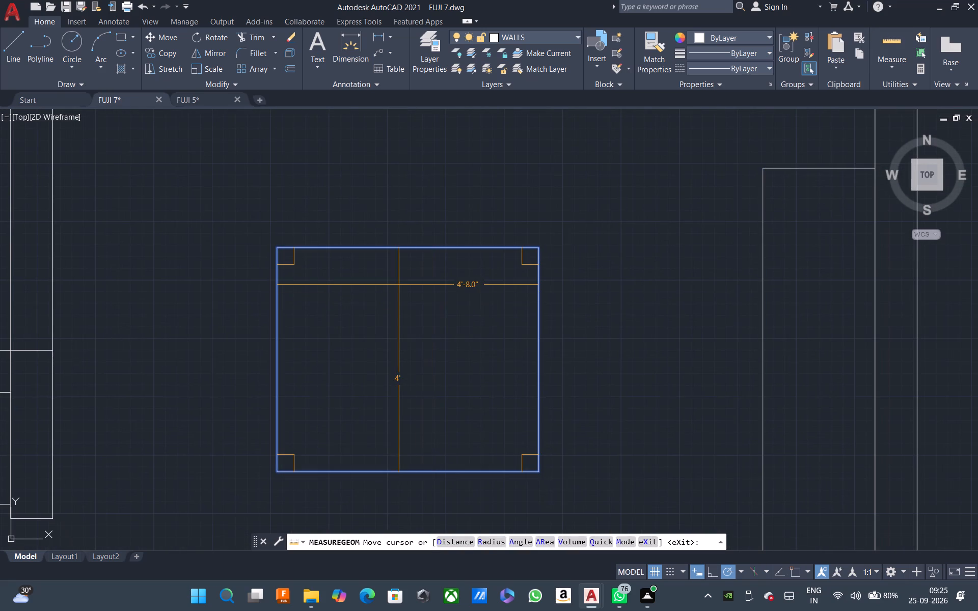
{"action": "key", "text": "Escape"}
{"action": "key", "text": "Escape"}
{"action": "key", "text": "Escape"}
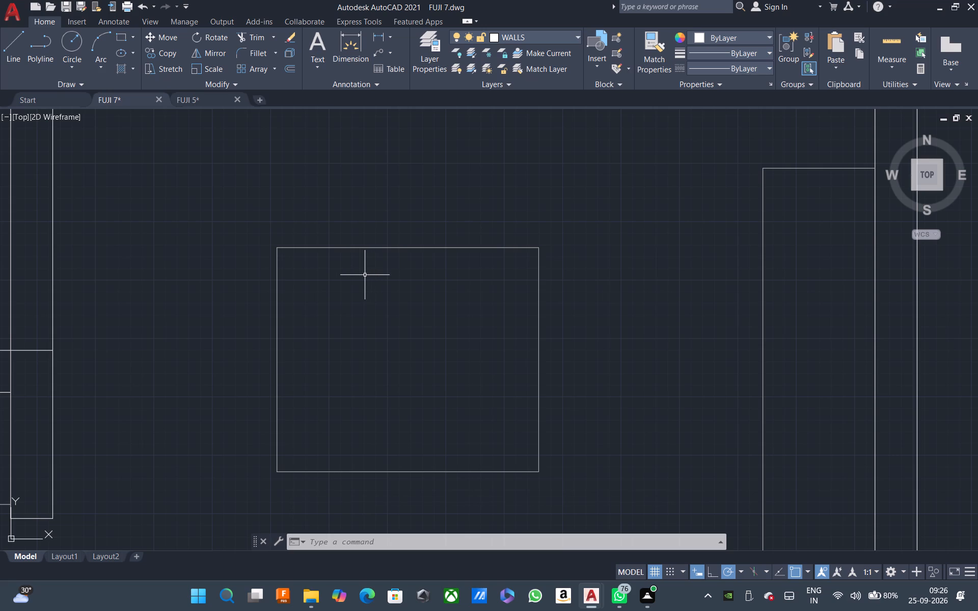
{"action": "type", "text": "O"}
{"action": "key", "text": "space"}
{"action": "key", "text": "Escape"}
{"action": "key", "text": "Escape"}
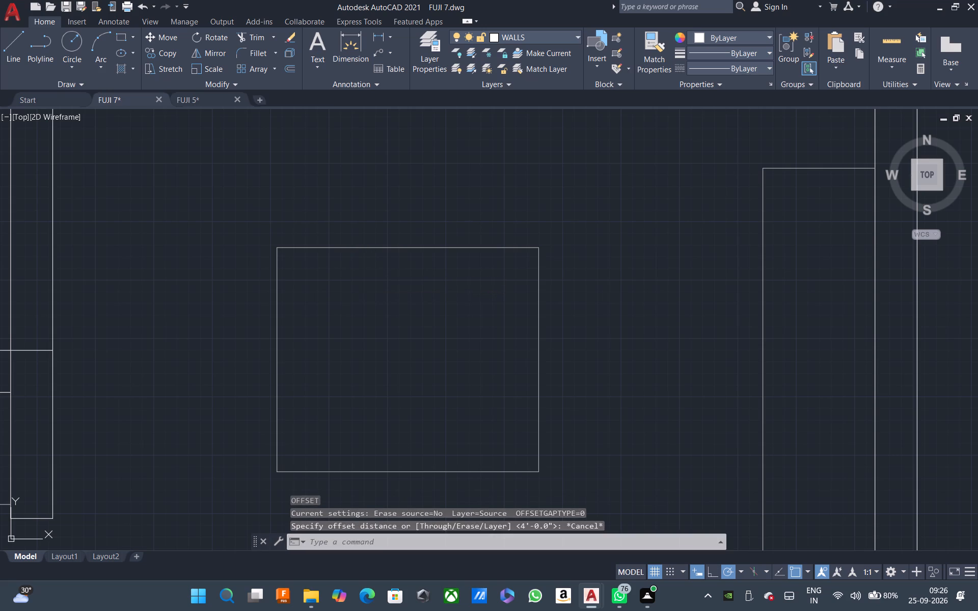
Draw a circle of about 11.2" radius centred on the rectangle's upper edge and reaching its upper-left corner.
{"action": "key", "text": "c"}
{"action": "key", "text": "space"}
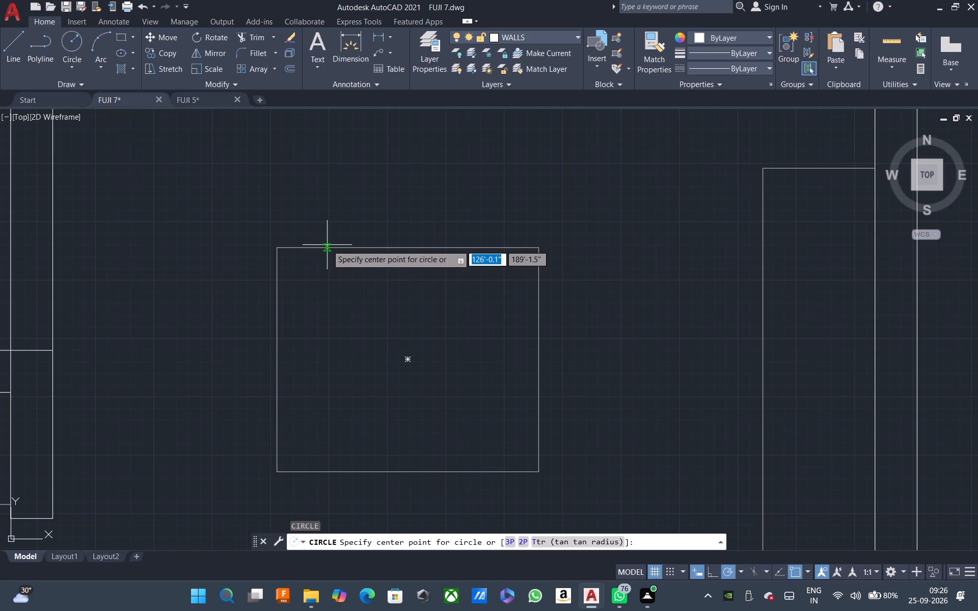
{"action": "left_click", "coordinate": [329, 245]}
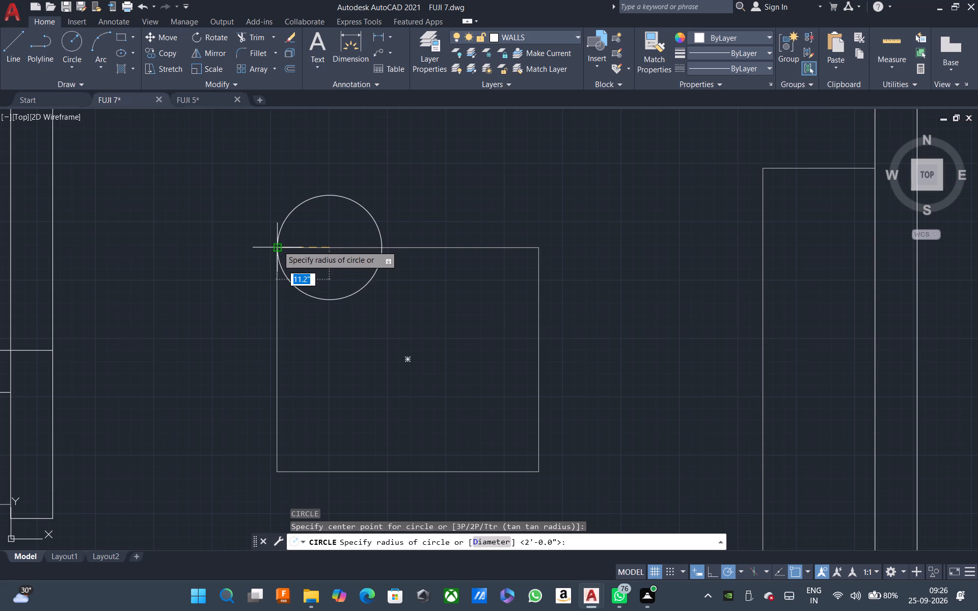
{"action": "left_click", "coordinate": [278, 245]}
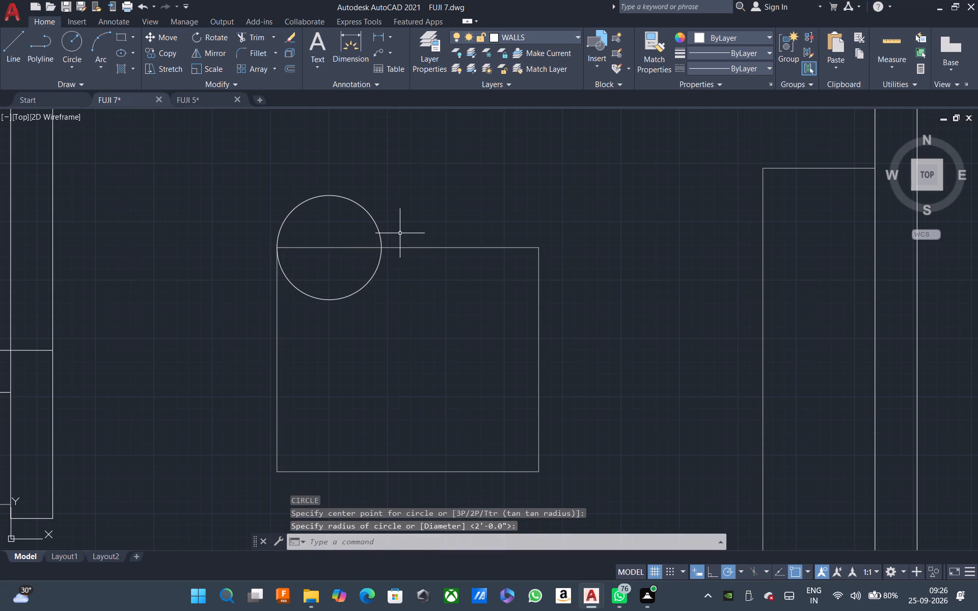
Move the circle straight up so that its centre sits slightly above the rectangle's upper edge.
{"action": "left_click", "coordinate": [400, 233]}
{"action": "left_click", "coordinate": [356, 232]}
{"action": "key", "text": "m"}
{"action": "key", "text": "space"}
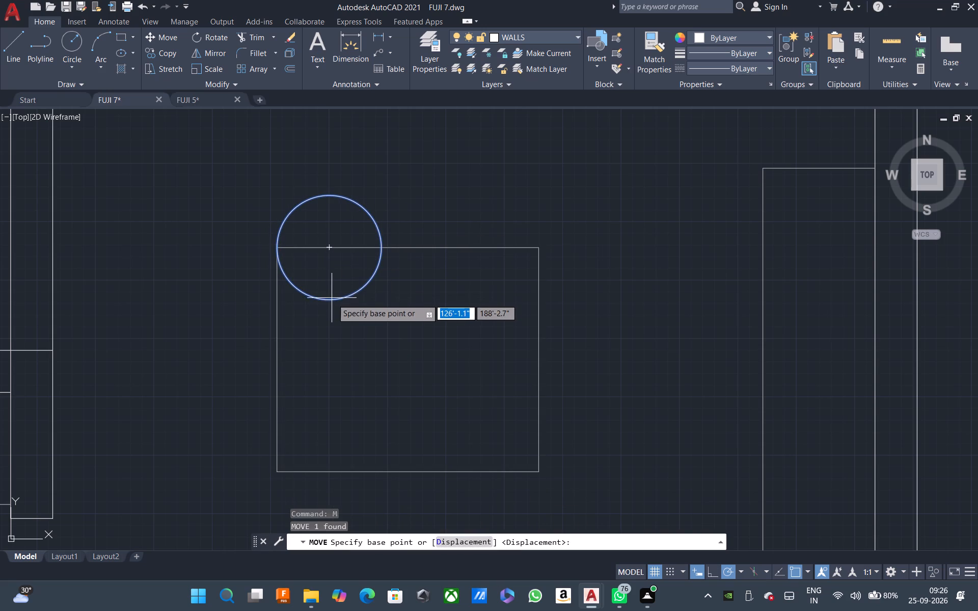
{"action": "left_click", "coordinate": [332, 300]}
{"action": "left_click", "coordinate": [332, 282]}
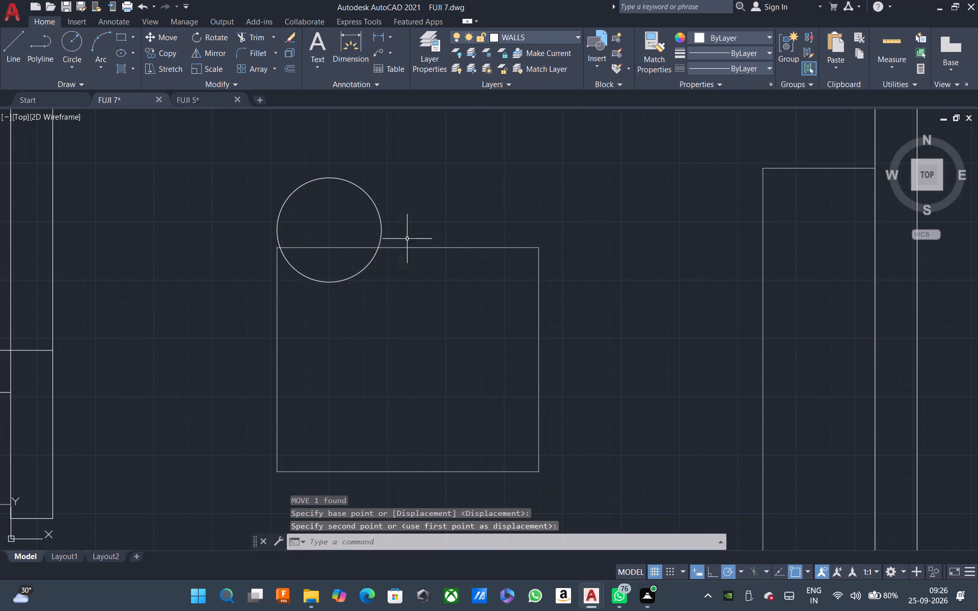
Copy the circle horizontally about 2'-8.9" to the right, near the rectangle's upper-right corner.
{"action": "key", "text": "c"}
{"action": "key", "text": "p"}
{"action": "key", "text": "space"}
{"action": "left_click", "coordinate": [392, 210]}
{"action": "left_click", "coordinate": [365, 216]}
{"action": "key", "text": "space"}
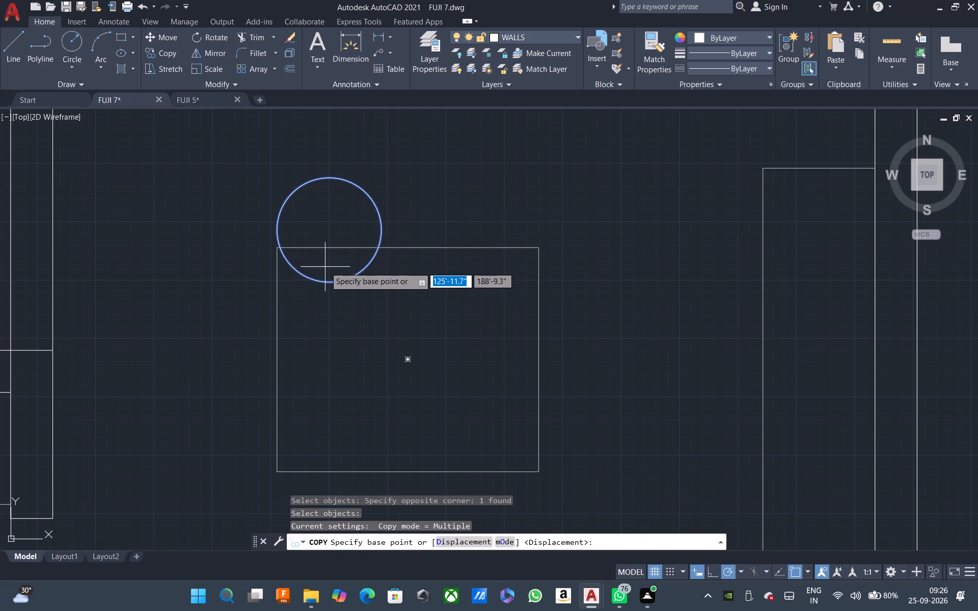
{"action": "left_click", "coordinate": [331, 285]}
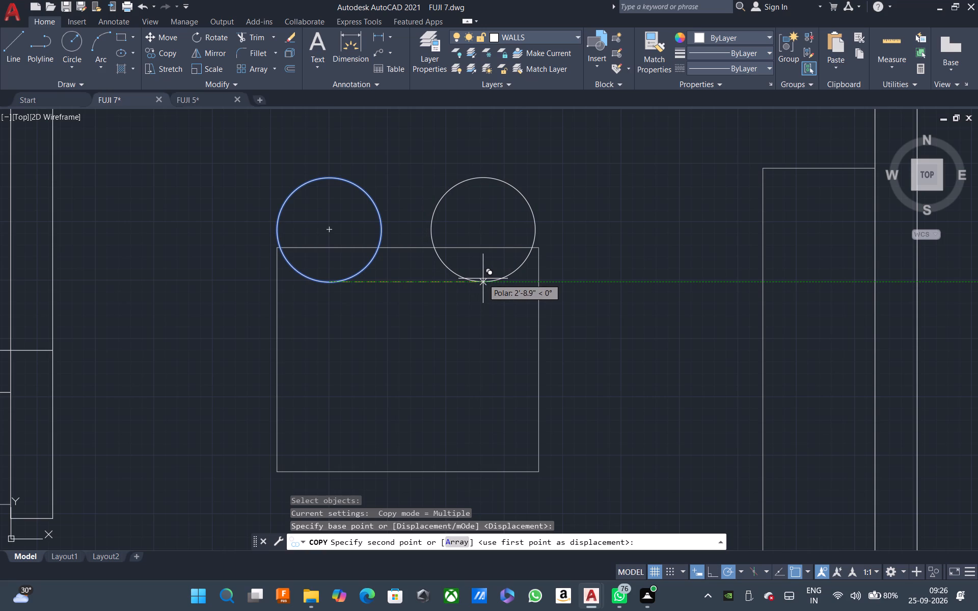
{"action": "left_click", "coordinate": [483, 277]}
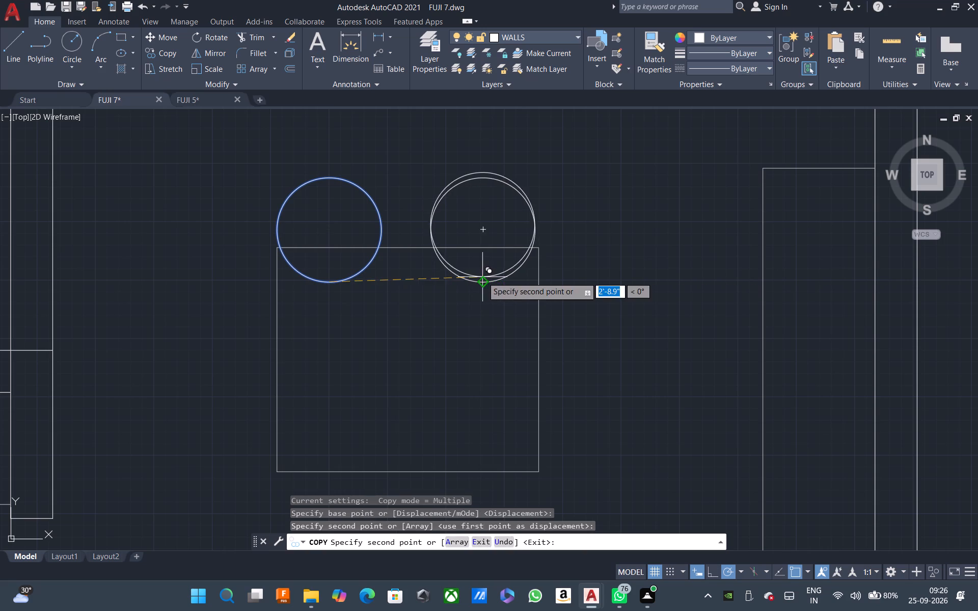
{"action": "key", "text": "Escape"}
Offset both circles outward by 2".
{"action": "scroll", "coordinate": [460, 272], "scroll_direction": "down", "scroll_amount": 3}
{"action": "scroll", "coordinate": [455, 257], "scroll_direction": "up", "scroll_amount": 2}
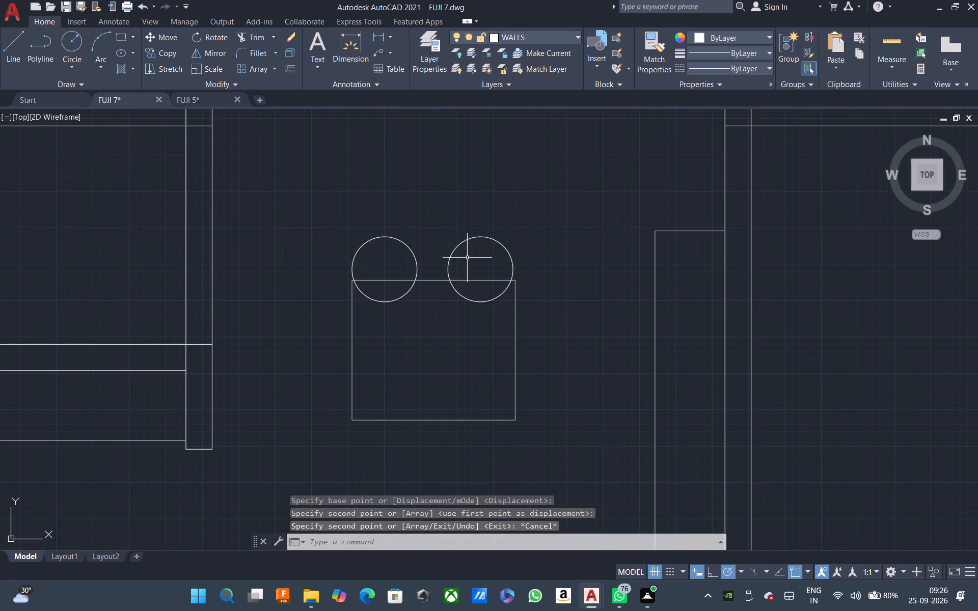
{"action": "left_click", "coordinate": [460, 245]}
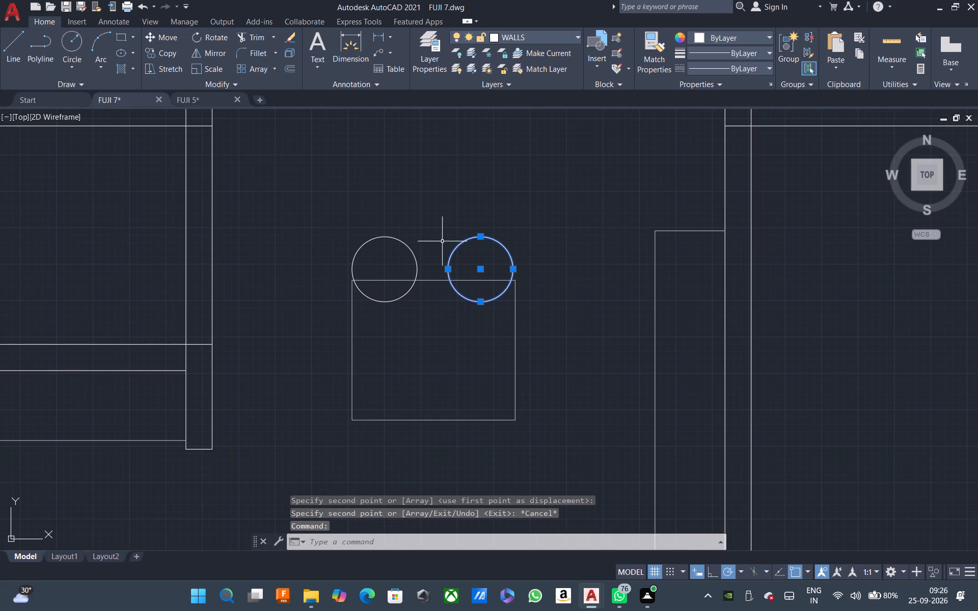
{"action": "key", "text": "Escape"}
{"action": "key", "text": "o"}
{"action": "key", "text": "space"}
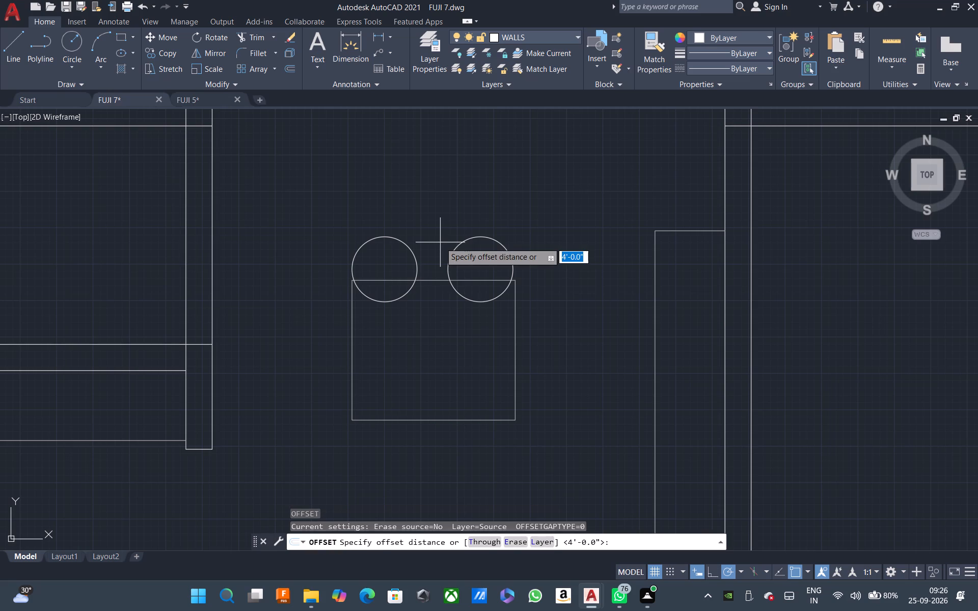
{"action": "type", "text": "2"}
{"action": "key", "text": "space"}
{"action": "left_click", "coordinate": [464, 239]}
{"action": "left_click", "coordinate": [462, 231]}
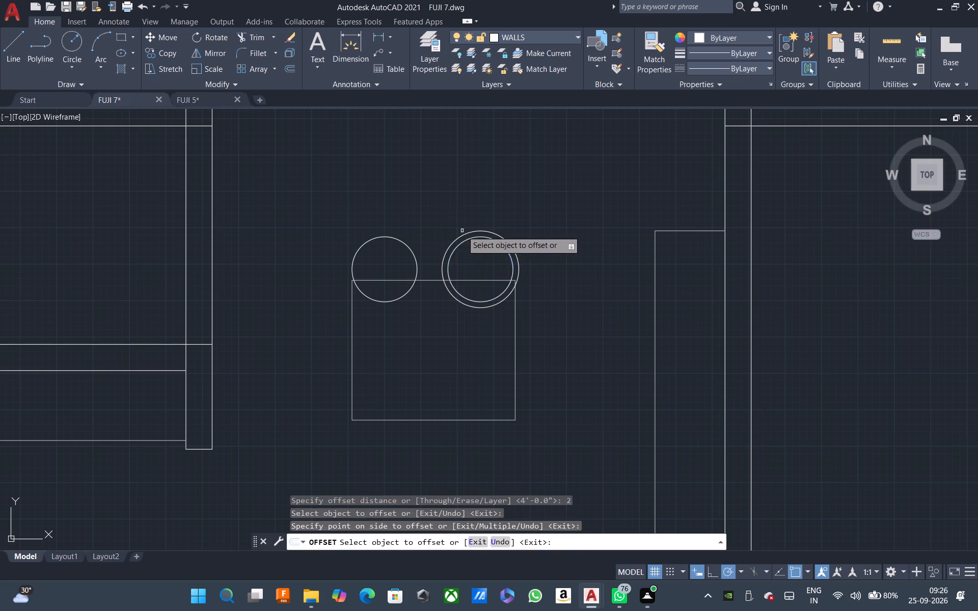
{"action": "left_click", "coordinate": [397, 238]}
{"action": "left_click", "coordinate": [400, 228]}
{"action": "key", "text": "Escape"}
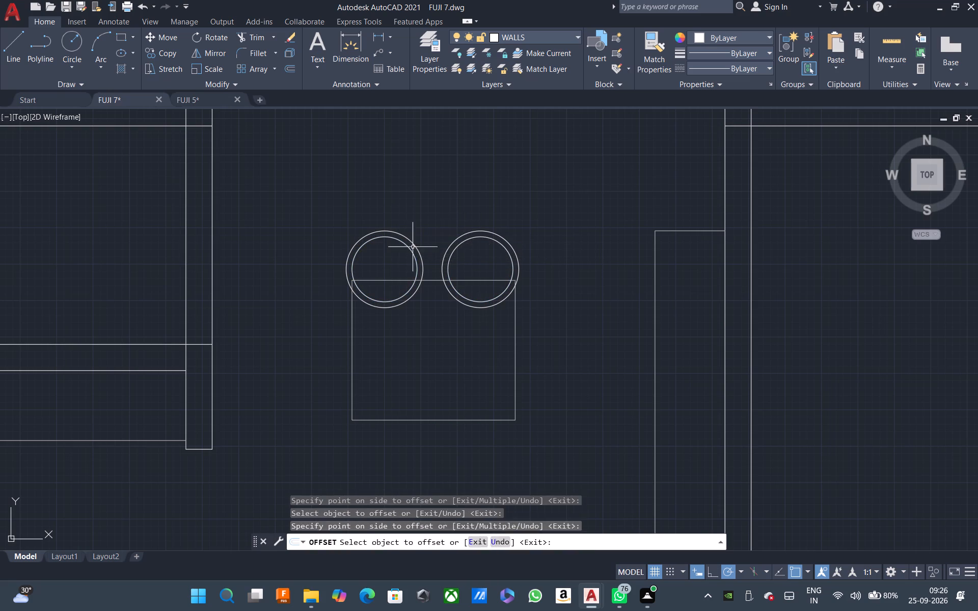
Move the right-hand pair of concentric circles about 2.1" up and left, inside the line of the rectangle's right edge.
{"action": "left_click", "coordinate": [467, 254]}
{"action": "left_click", "coordinate": [425, 255]}
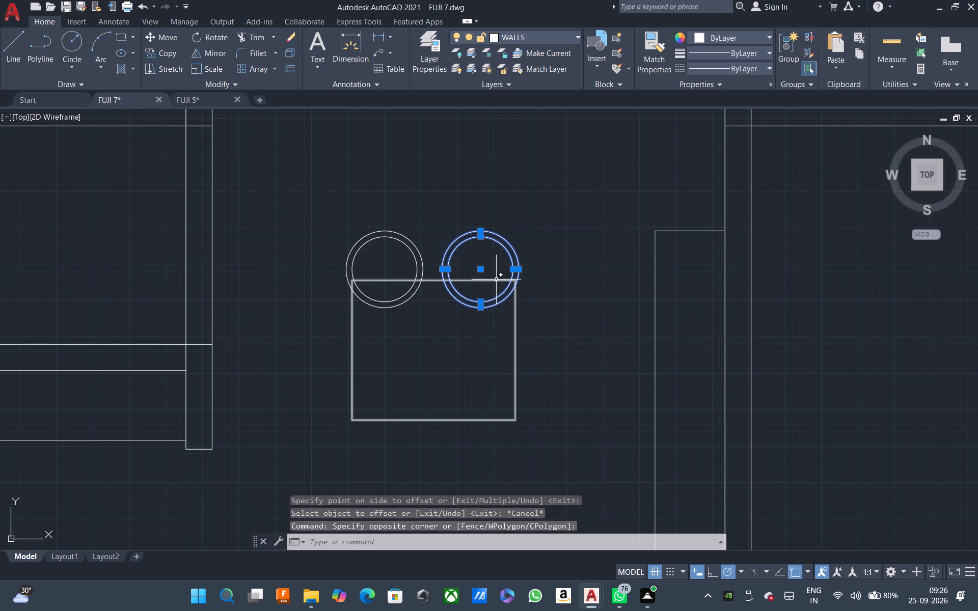
{"action": "key", "text": "m"}
{"action": "key", "text": "space"}
{"action": "scroll", "coordinate": [498, 277], "scroll_direction": "up", "scroll_amount": 3}
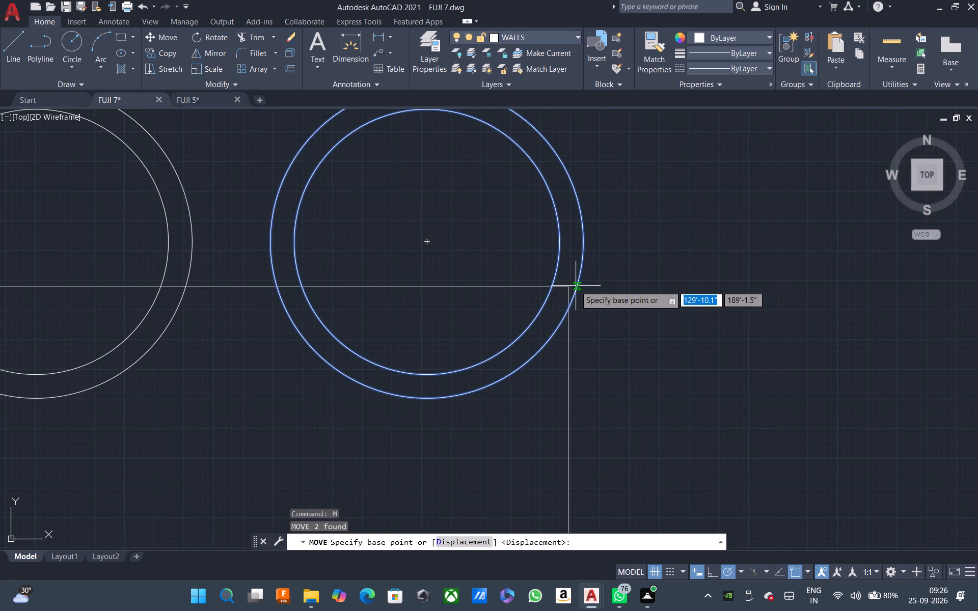
{"action": "left_click", "coordinate": [576, 285]}
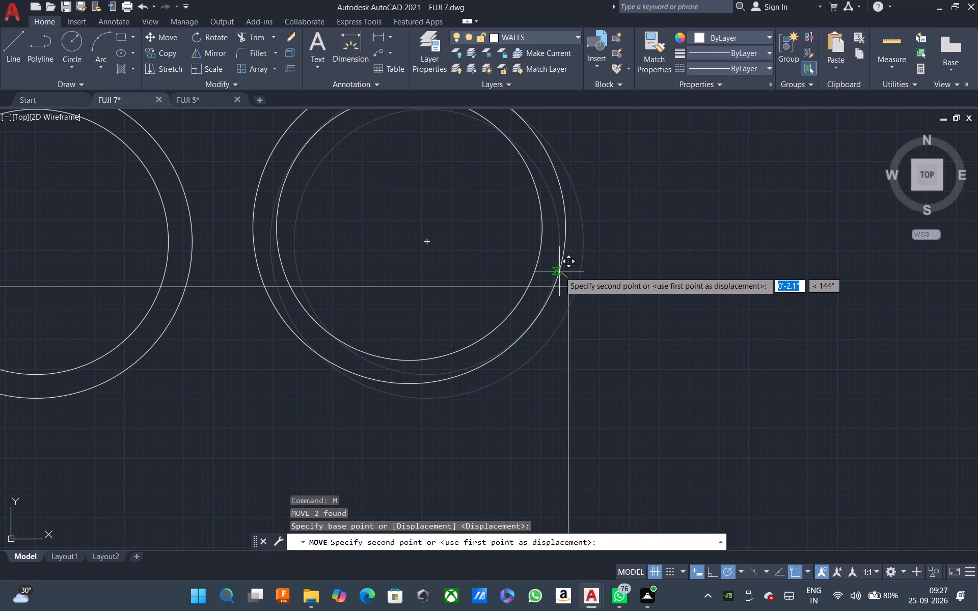
{"action": "left_click", "coordinate": [560, 271]}
Move the left-hand pair of concentric circles diagonally up and right until the outer circle lines up with the rectangle's left edge.
{"action": "scroll", "coordinate": [565, 271], "scroll_direction": "down", "scroll_amount": 2}
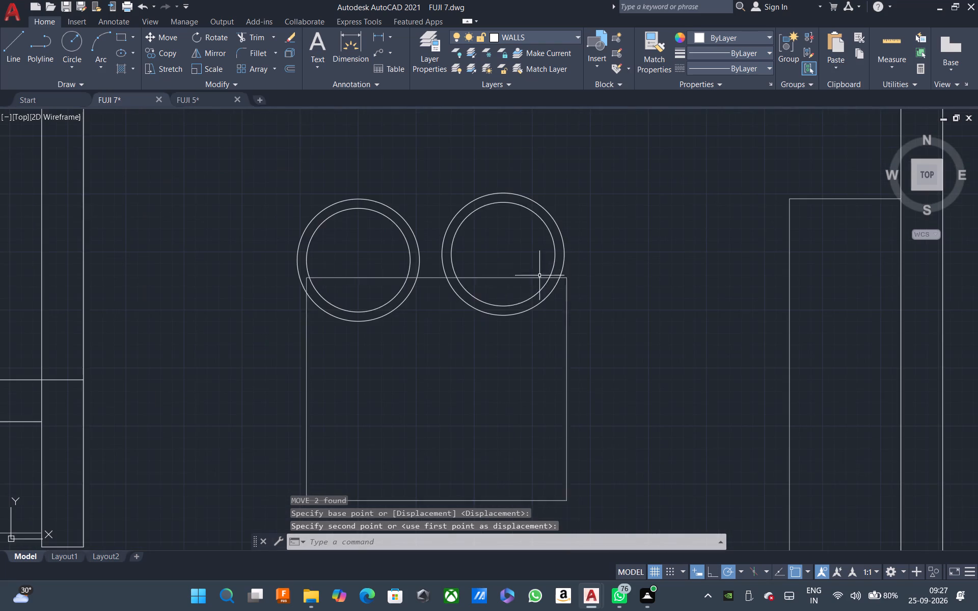
{"action": "scroll", "coordinate": [393, 274], "scroll_direction": "up", "scroll_amount": 3}
{"action": "left_click", "coordinate": [509, 258]}
{"action": "left_click", "coordinate": [443, 248]}
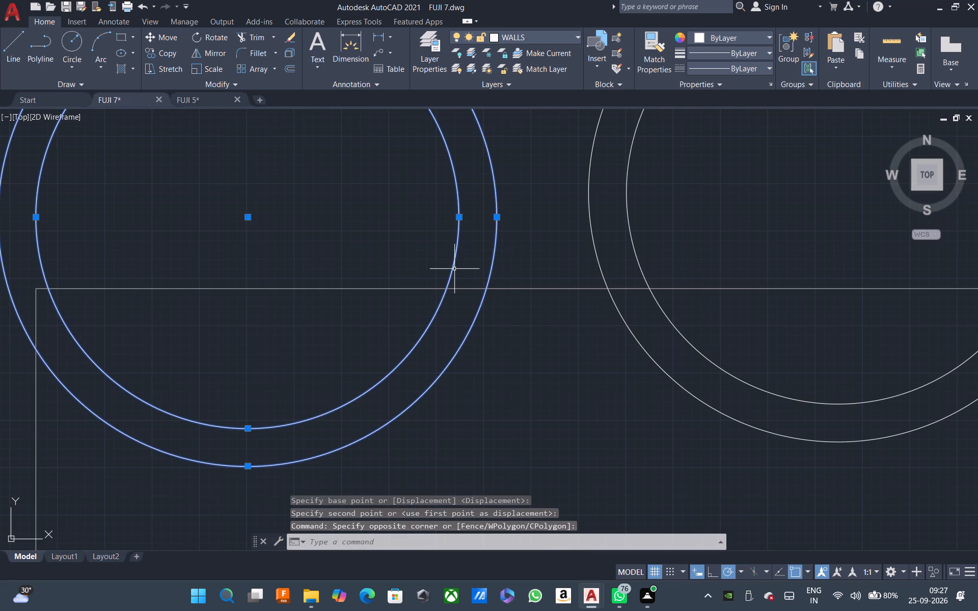
{"action": "key", "text": "m"}
{"action": "key", "text": "space"}
{"action": "scroll", "coordinate": [437, 280], "scroll_direction": "down", "scroll_amount": 1}
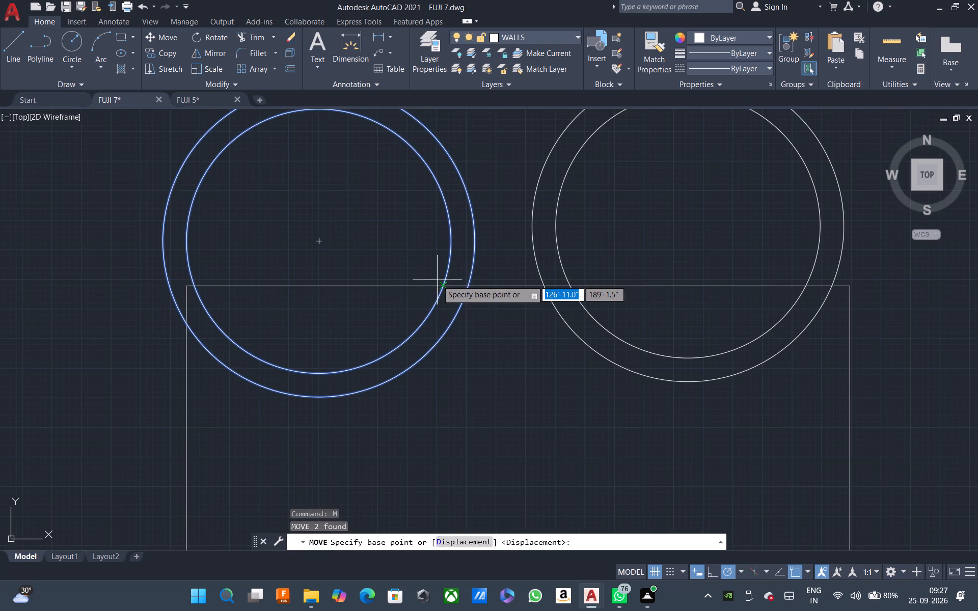
{"action": "left_click", "coordinate": [470, 281]}
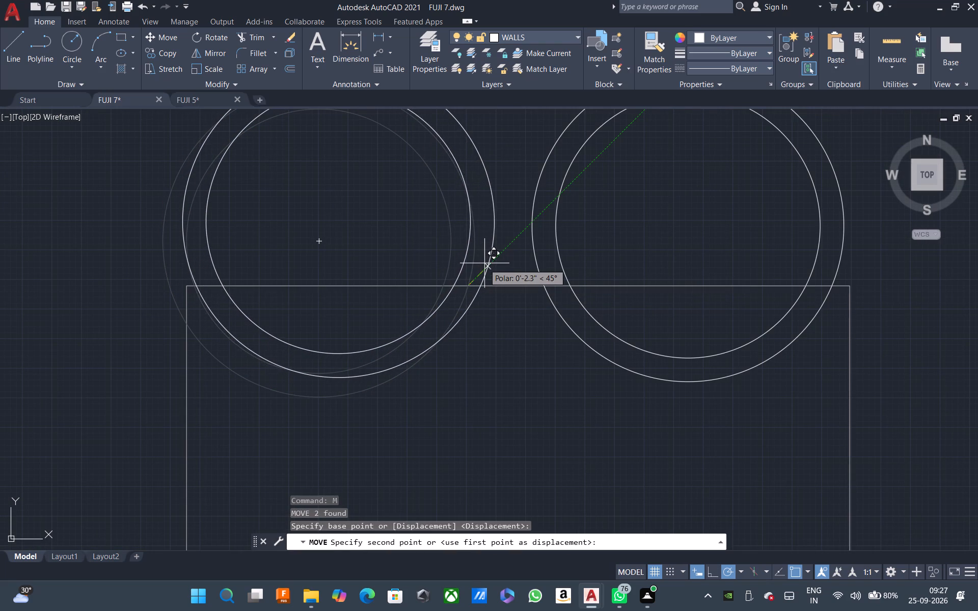
{"action": "left_click", "coordinate": [488, 260]}
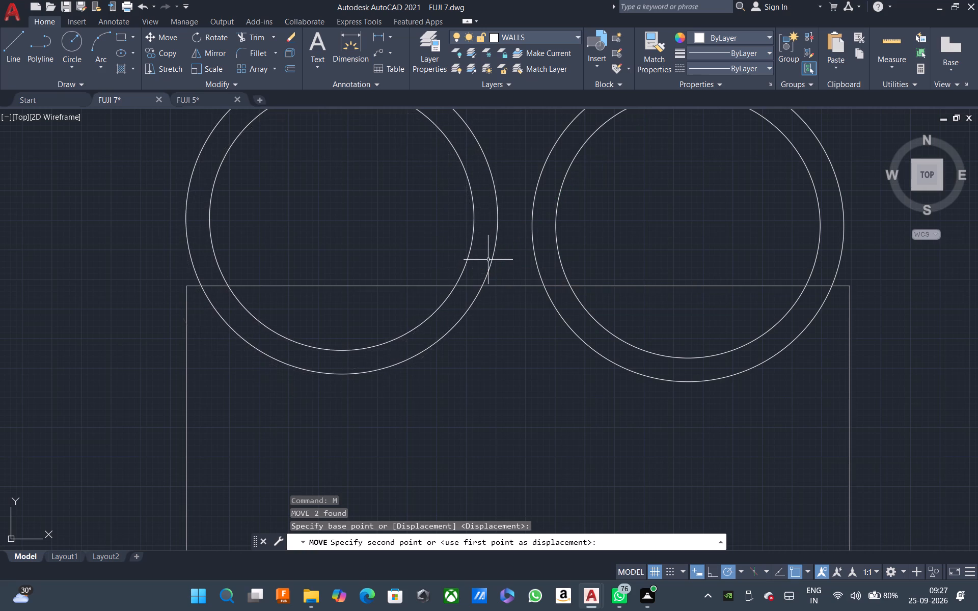
Draw a horizontal guide line about 3'-6.8" long just above the tops of both circle pairs.
{"action": "scroll", "coordinate": [451, 272], "scroll_direction": "down", "scroll_amount": 1}
{"action": "scroll", "coordinate": [533, 218], "scroll_direction": "down", "scroll_amount": 2}
{"action": "scroll", "coordinate": [554, 190], "scroll_direction": "up", "scroll_amount": 3}
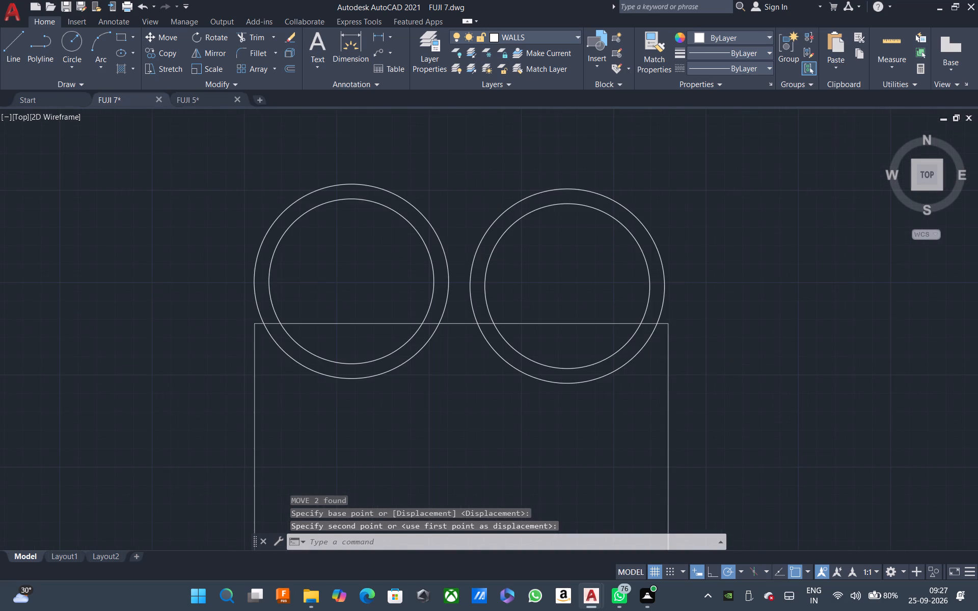
{"action": "key", "text": "l"}
{"action": "key", "text": "space"}
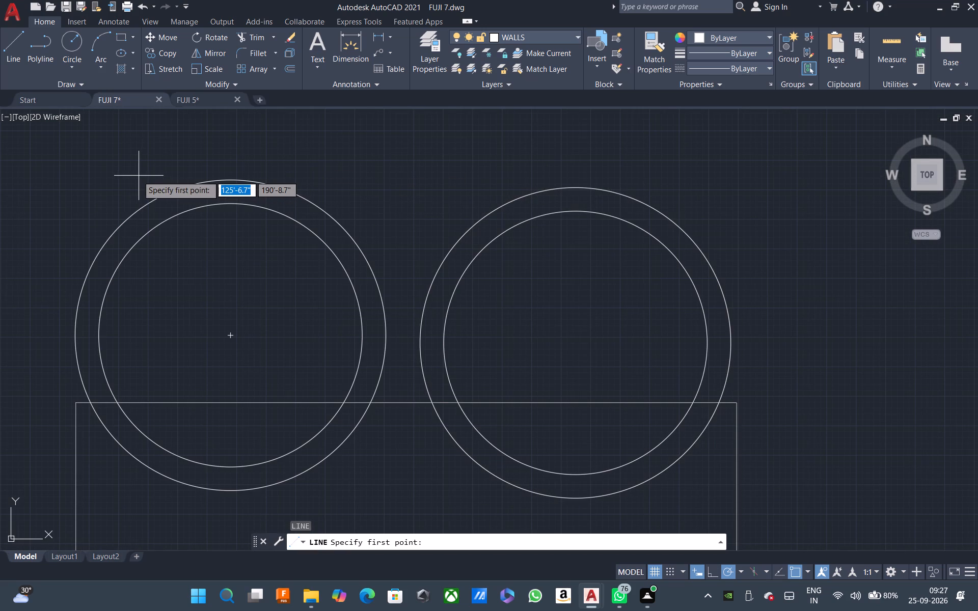
{"action": "left_click", "coordinate": [140, 177]}
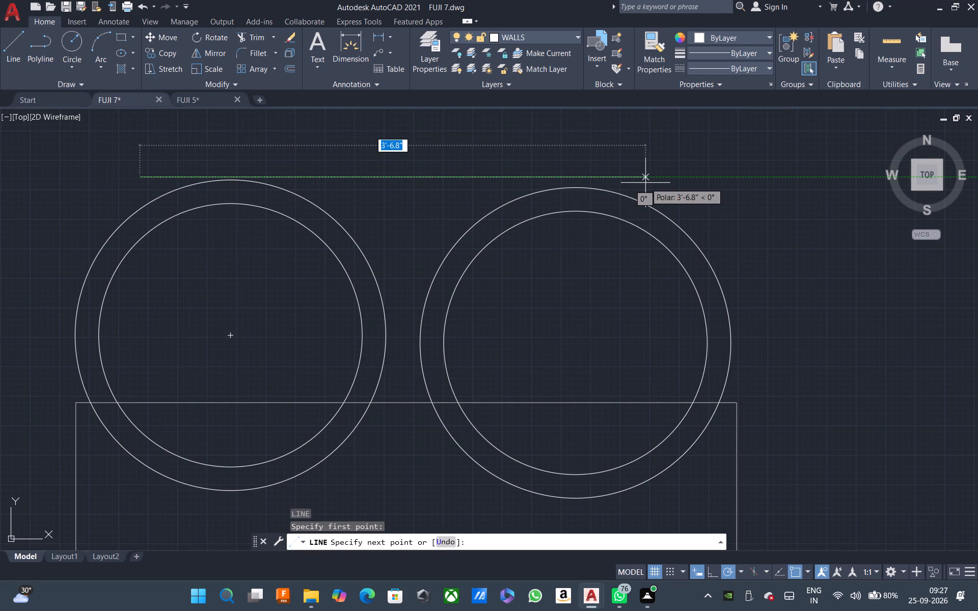
{"action": "left_click", "coordinate": [649, 183]}
{"action": "key", "text": "Escape"}
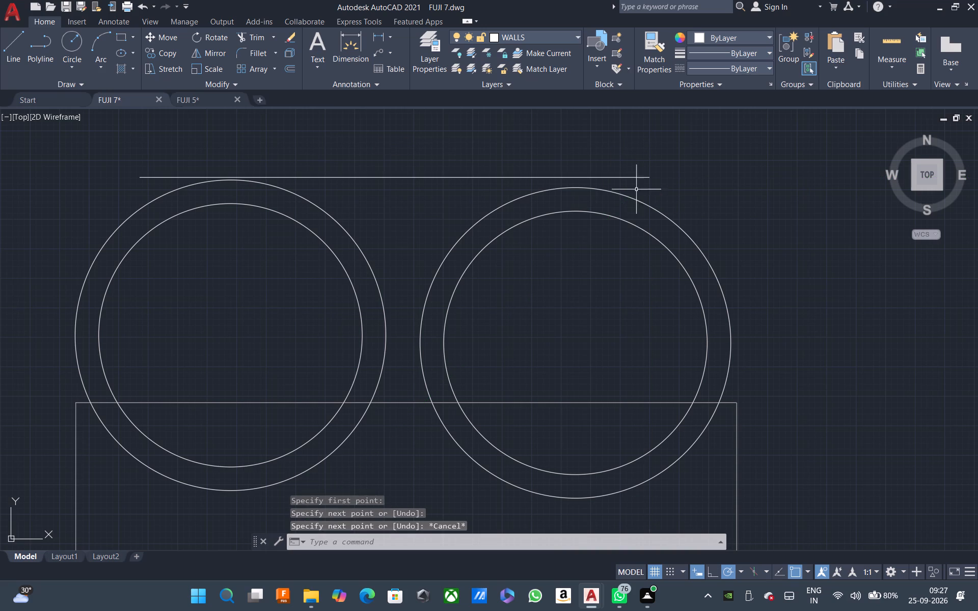
Move the right-hand circle pair up so that the top of its outer circle touches the guide line.
{"action": "left_click", "coordinate": [578, 191]}
{"action": "left_click", "coordinate": [566, 186]}
{"action": "left_click", "coordinate": [574, 226]}
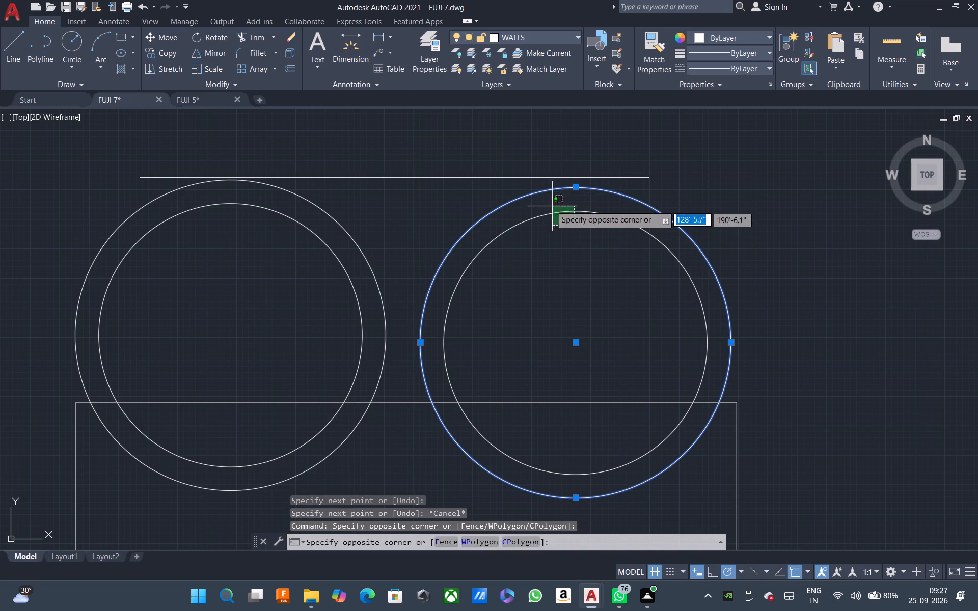
{"action": "left_click", "coordinate": [534, 193]}
{"action": "key", "text": "m"}
{"action": "key", "text": "space"}
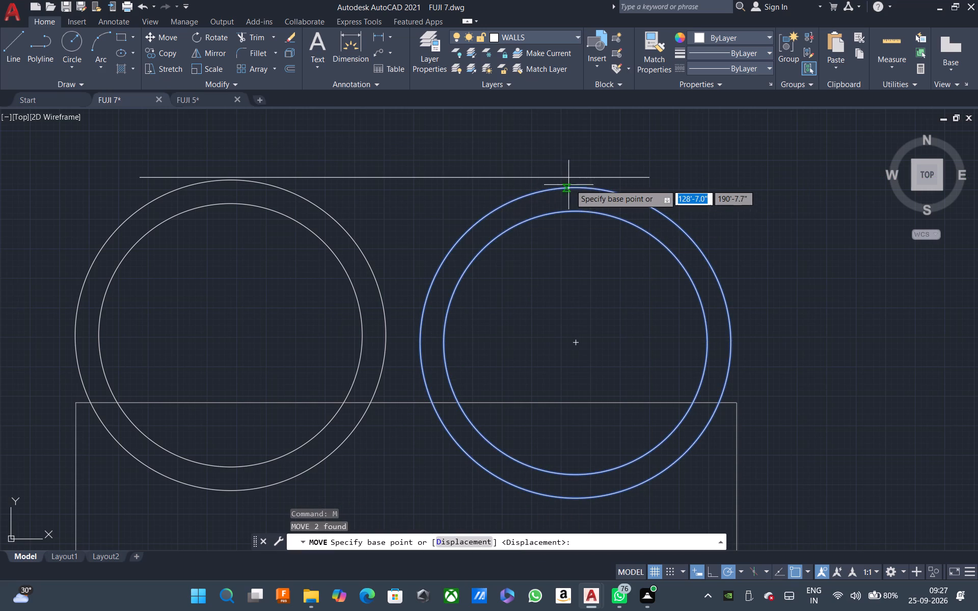
{"action": "left_click", "coordinate": [577, 184]}
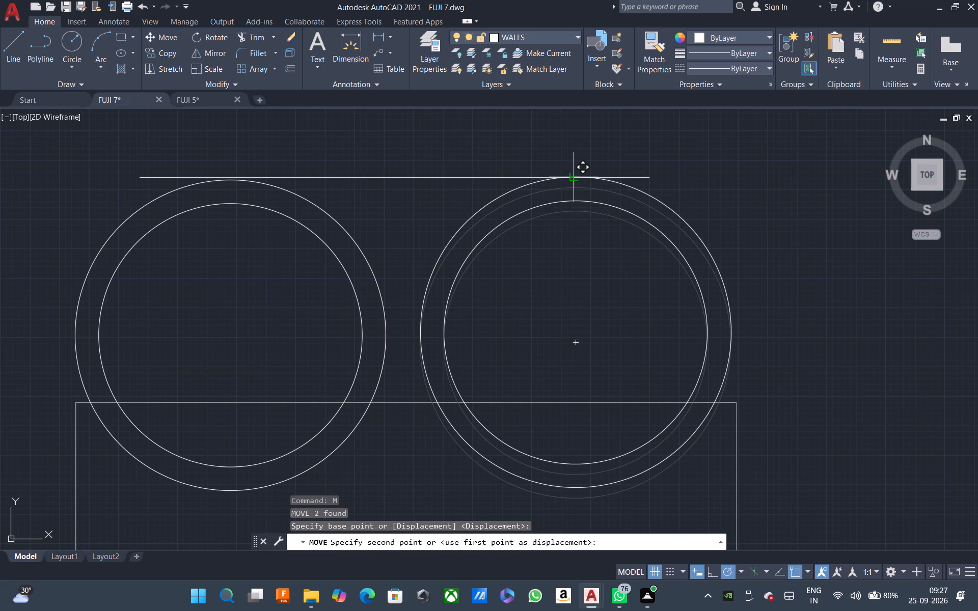
{"action": "left_click", "coordinate": [575, 176]}
Move the left-hand circle pair up so that the top of its outer circle touches the guide line.
{"action": "left_click", "coordinate": [282, 236]}
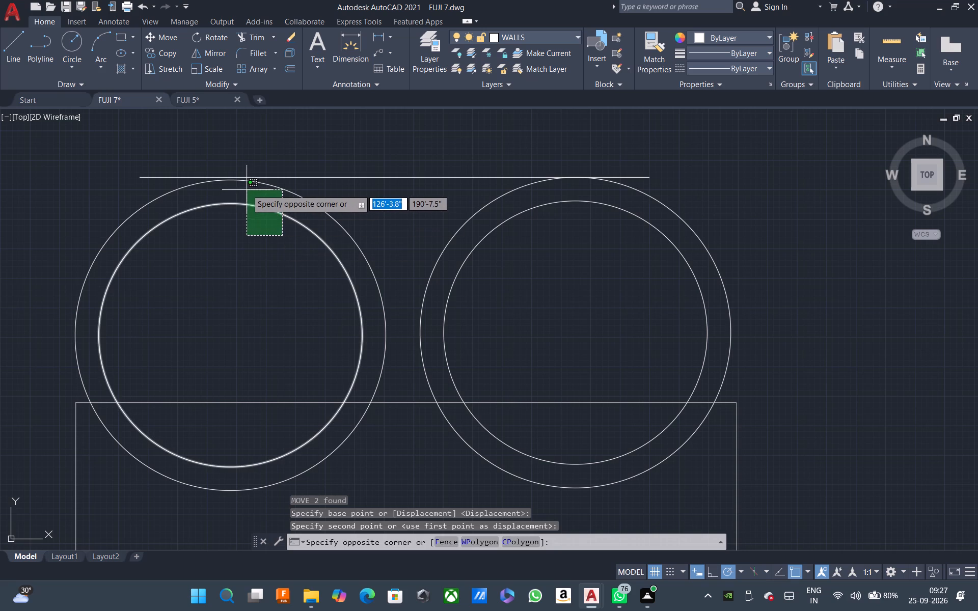
{"action": "left_click", "coordinate": [244, 185]}
{"action": "key", "text": "space"}
{"action": "scroll", "coordinate": [226, 179], "scroll_direction": "up", "scroll_amount": 2}
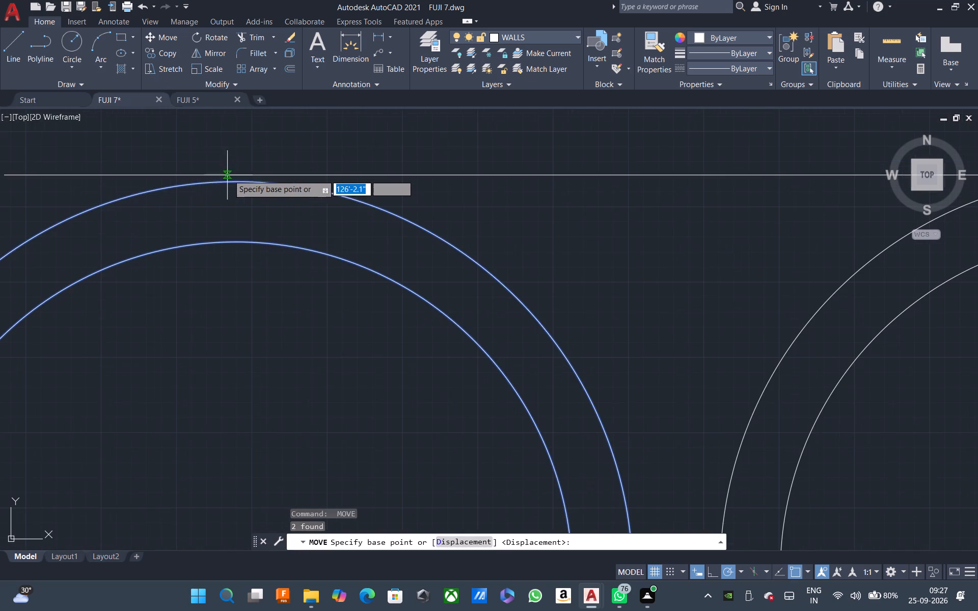
{"action": "left_click", "coordinate": [238, 182]}
{"action": "left_click", "coordinate": [236, 174]}
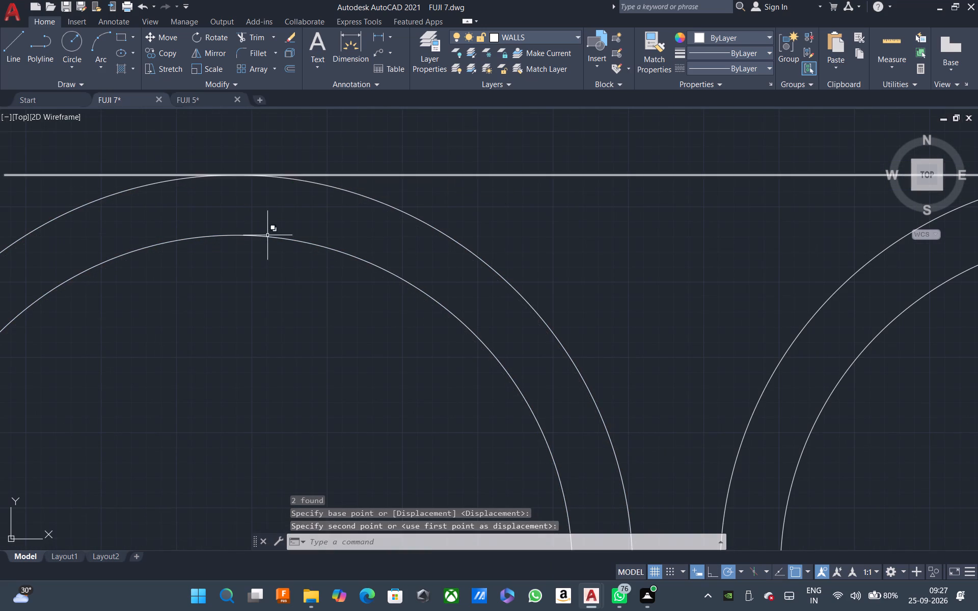
{"action": "key", "text": "Escape"}
Erase the horizontal guide line above the circles.
{"action": "scroll", "coordinate": [261, 244], "scroll_direction": "down", "scroll_amount": 2}
{"action": "left_click", "coordinate": [388, 219]}
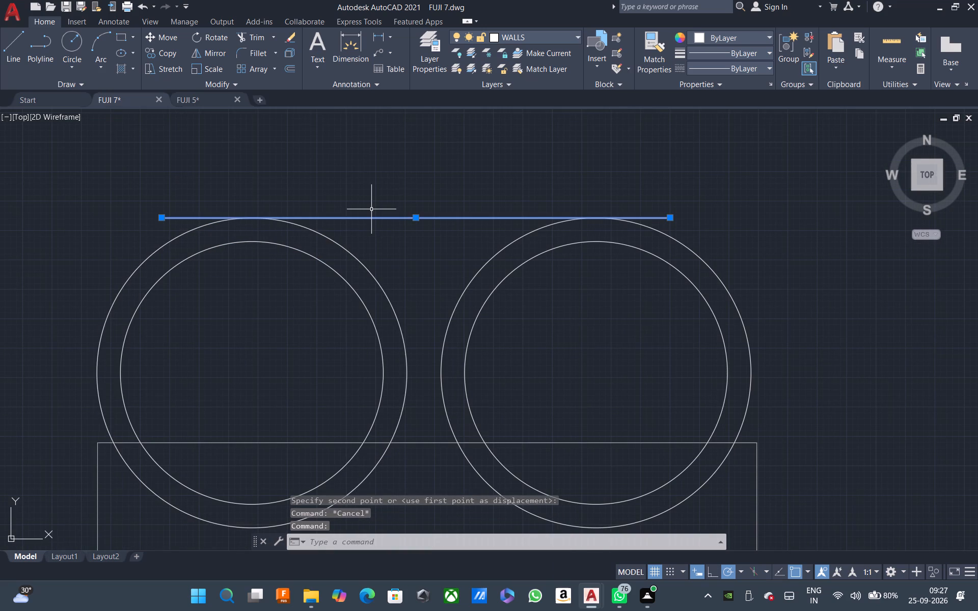
{"action": "type", "text": "E"}
{"action": "key", "text": "space"}
Trim away the lower portions of both circle pairs that lie inside the rectangle.
{"action": "type", "text": "TR"}
{"action": "key", "text": "space"}
{"action": "scroll", "coordinate": [382, 224], "scroll_direction": "down", "scroll_amount": 2}
{"action": "left_click", "coordinate": [502, 349]}
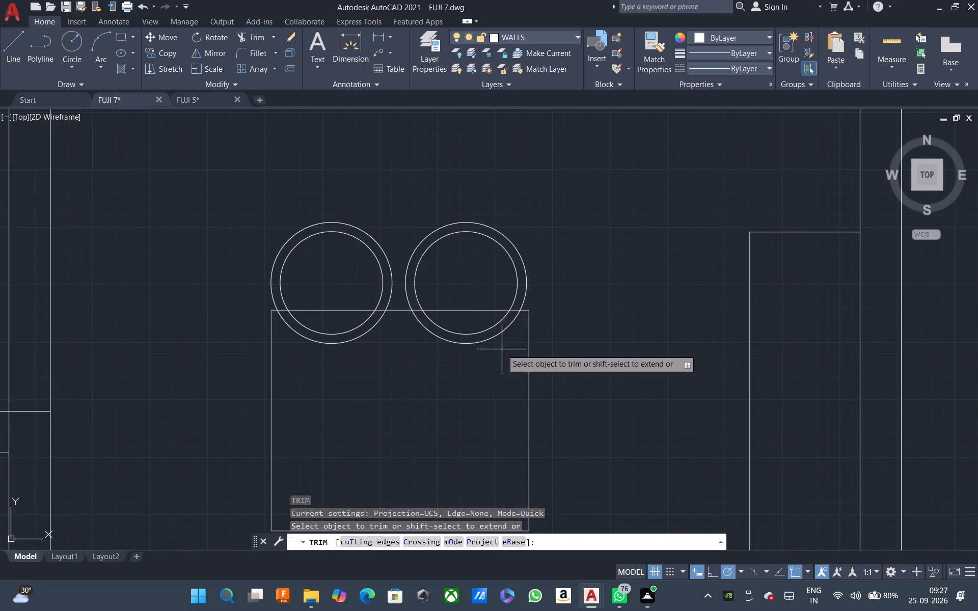
{"action": "left_click", "coordinate": [432, 319]}
{"action": "left_click", "coordinate": [395, 329]}
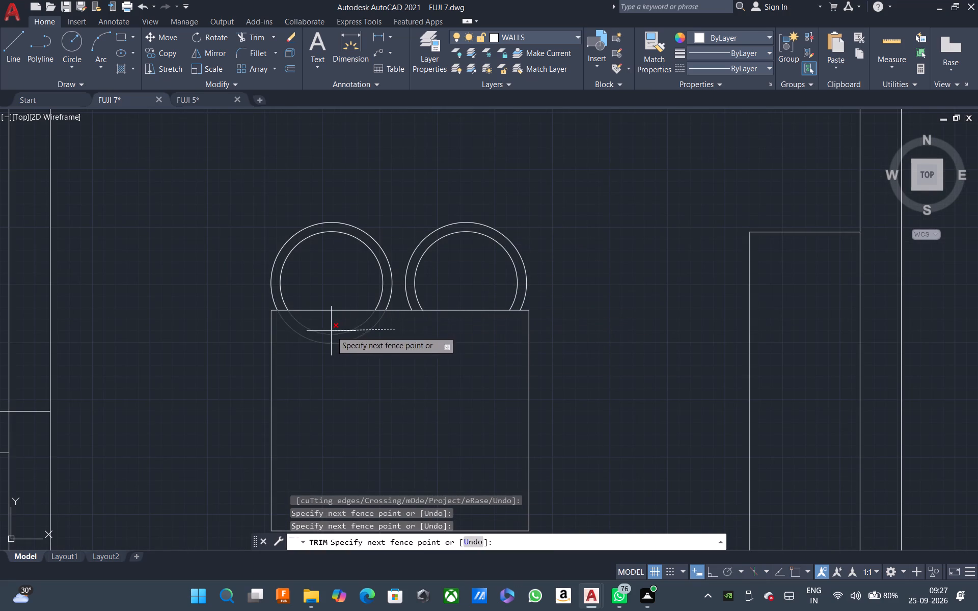
{"action": "left_click", "coordinate": [313, 332]}
{"action": "key", "text": "Escape"}
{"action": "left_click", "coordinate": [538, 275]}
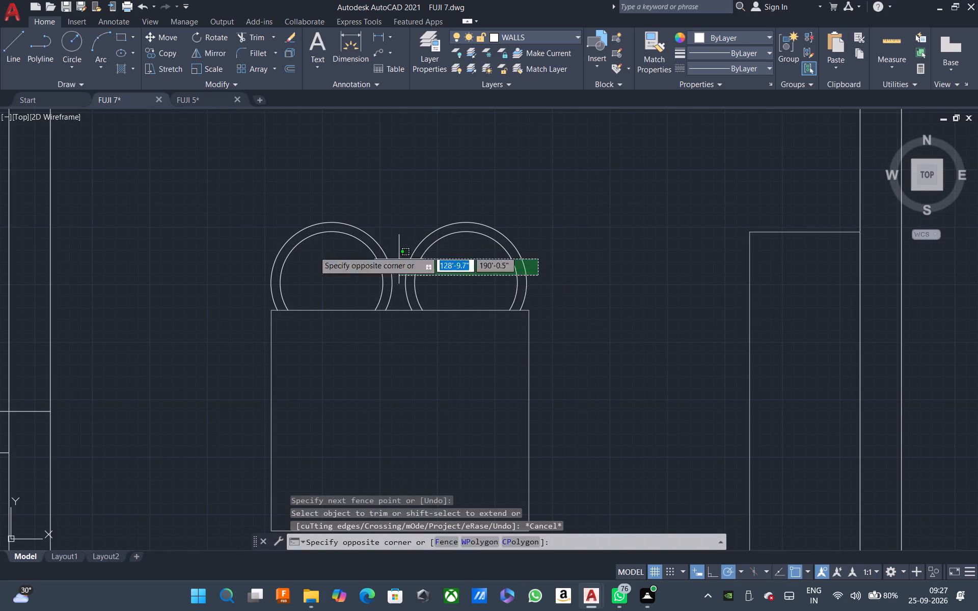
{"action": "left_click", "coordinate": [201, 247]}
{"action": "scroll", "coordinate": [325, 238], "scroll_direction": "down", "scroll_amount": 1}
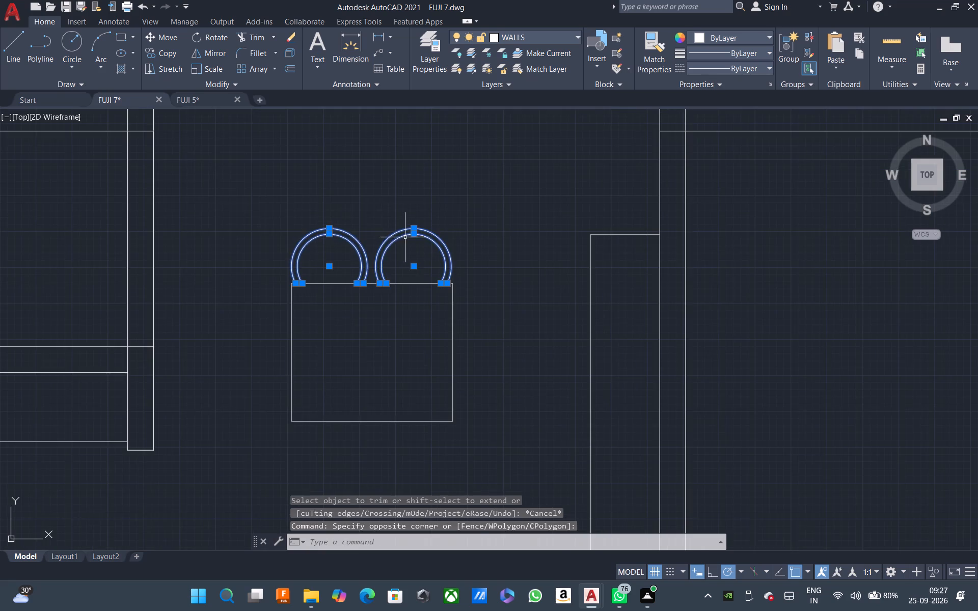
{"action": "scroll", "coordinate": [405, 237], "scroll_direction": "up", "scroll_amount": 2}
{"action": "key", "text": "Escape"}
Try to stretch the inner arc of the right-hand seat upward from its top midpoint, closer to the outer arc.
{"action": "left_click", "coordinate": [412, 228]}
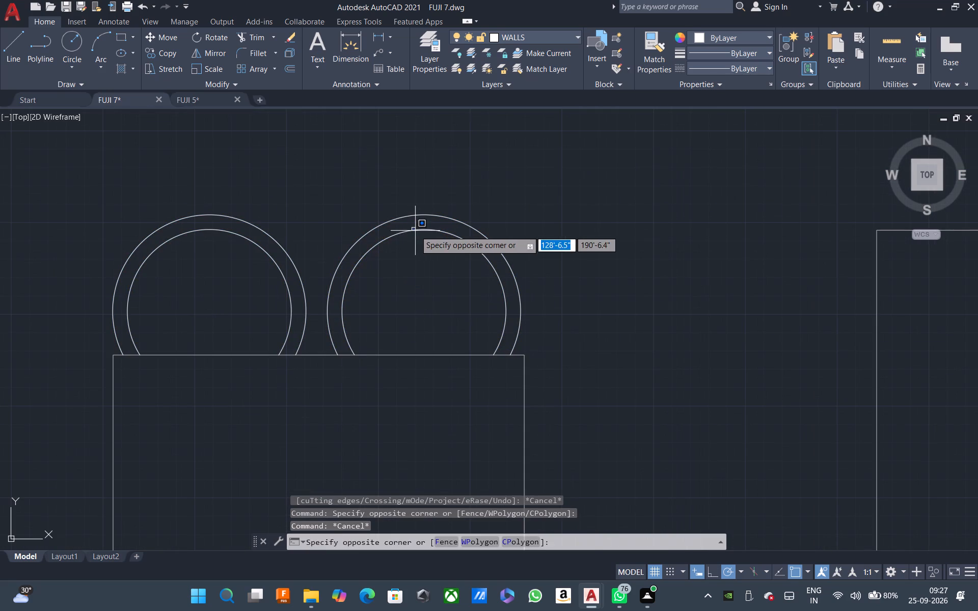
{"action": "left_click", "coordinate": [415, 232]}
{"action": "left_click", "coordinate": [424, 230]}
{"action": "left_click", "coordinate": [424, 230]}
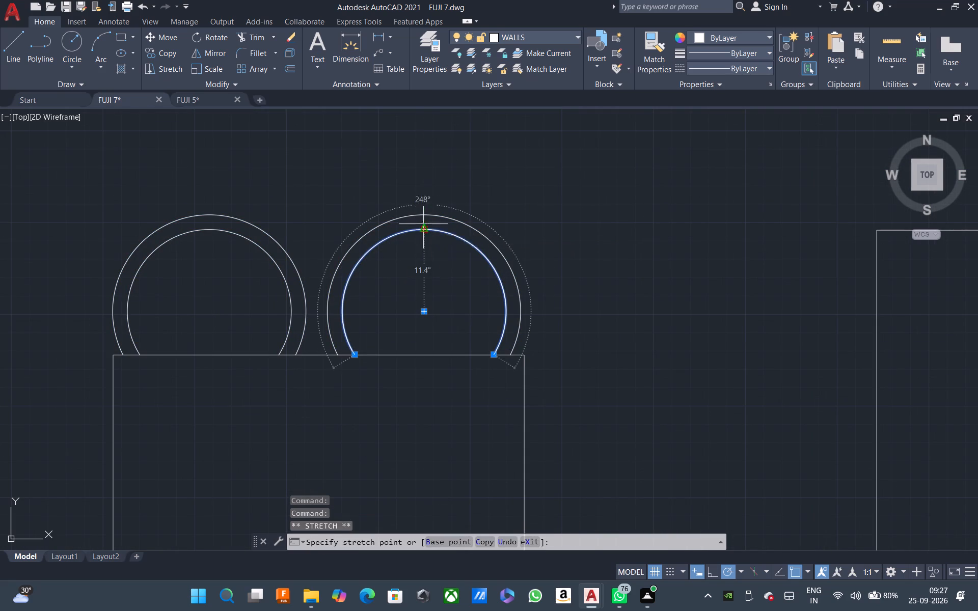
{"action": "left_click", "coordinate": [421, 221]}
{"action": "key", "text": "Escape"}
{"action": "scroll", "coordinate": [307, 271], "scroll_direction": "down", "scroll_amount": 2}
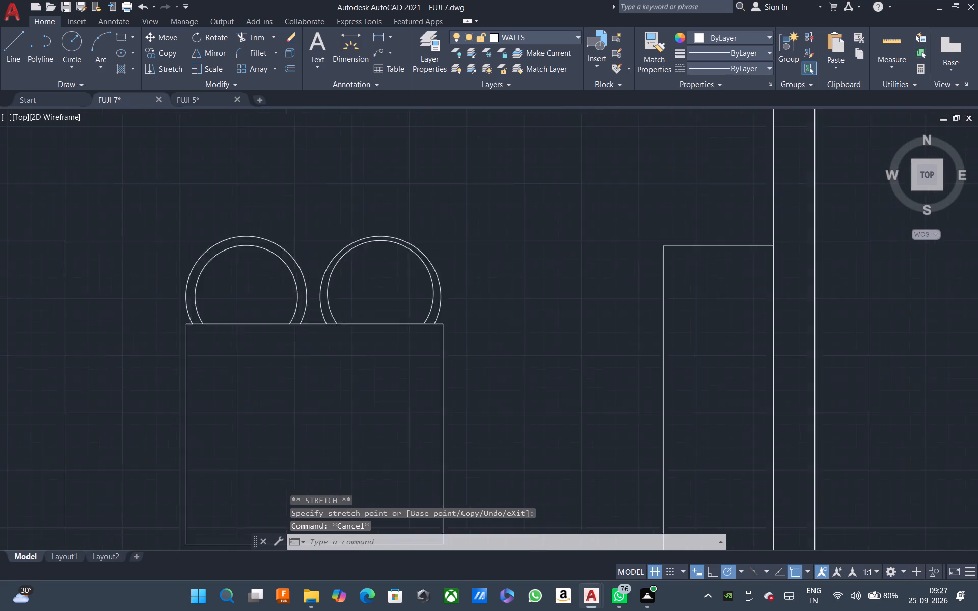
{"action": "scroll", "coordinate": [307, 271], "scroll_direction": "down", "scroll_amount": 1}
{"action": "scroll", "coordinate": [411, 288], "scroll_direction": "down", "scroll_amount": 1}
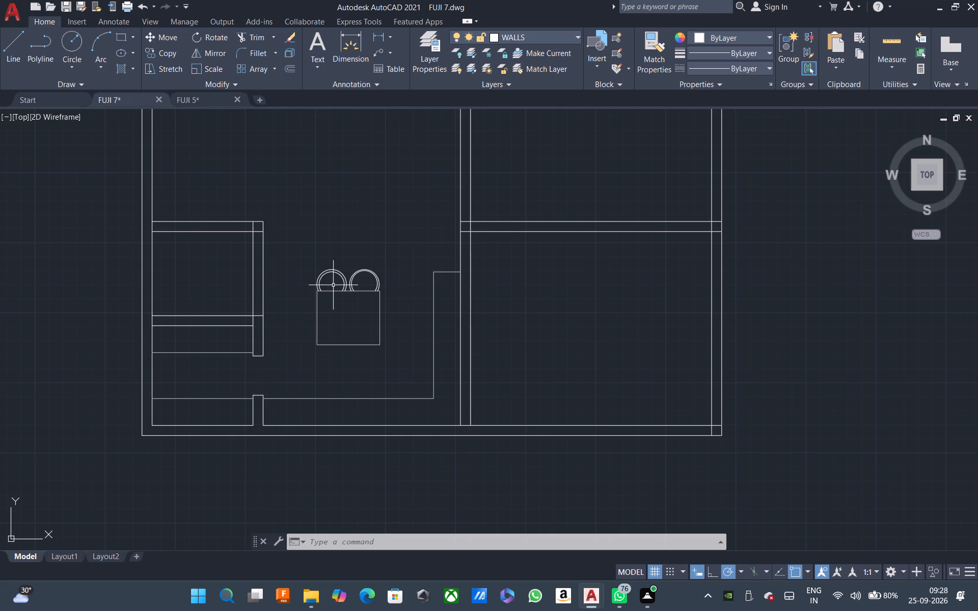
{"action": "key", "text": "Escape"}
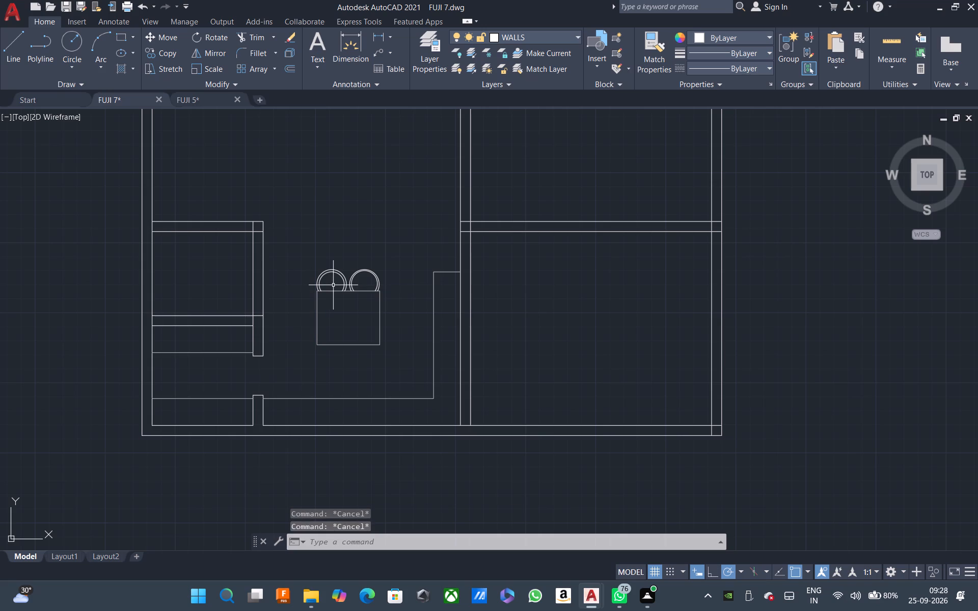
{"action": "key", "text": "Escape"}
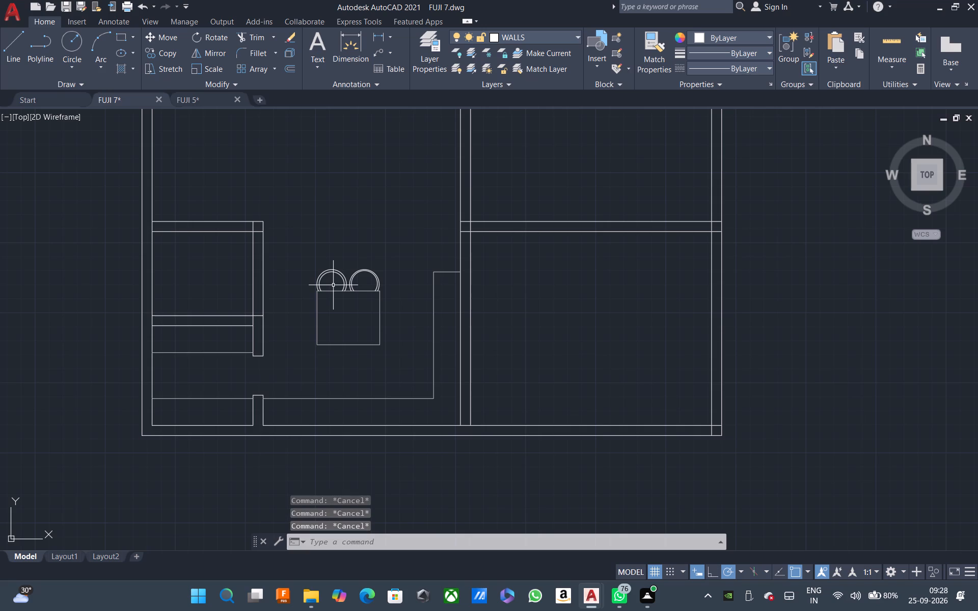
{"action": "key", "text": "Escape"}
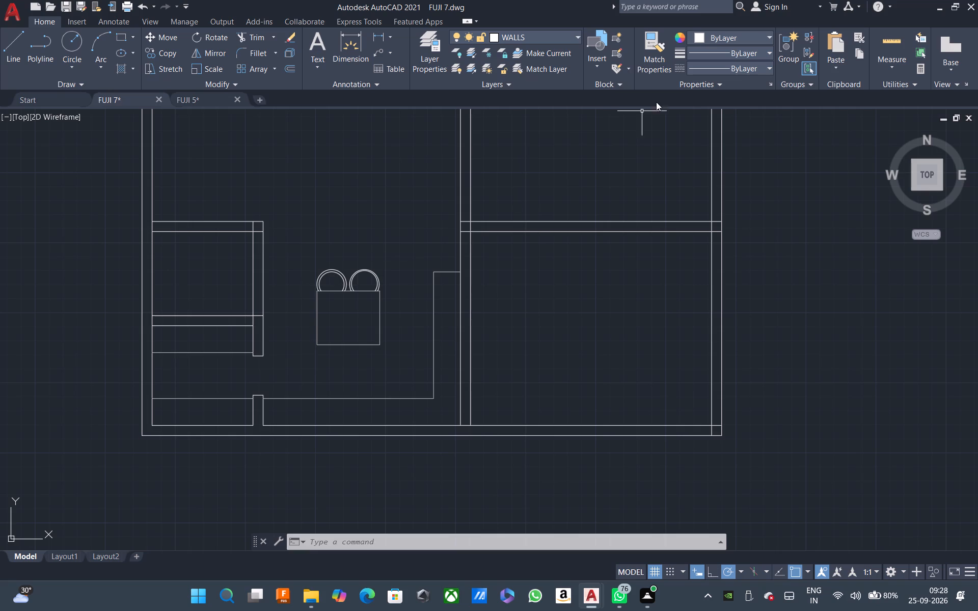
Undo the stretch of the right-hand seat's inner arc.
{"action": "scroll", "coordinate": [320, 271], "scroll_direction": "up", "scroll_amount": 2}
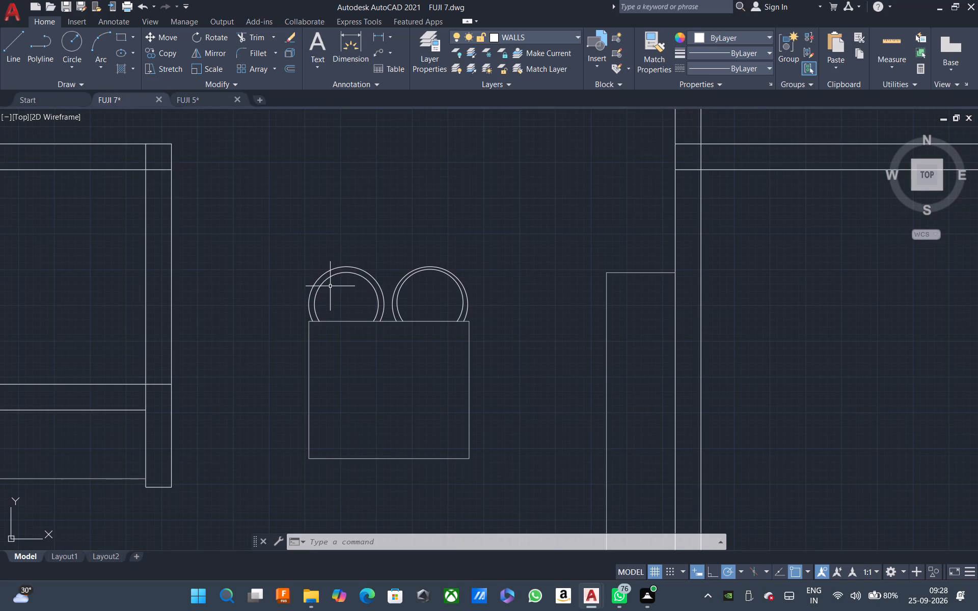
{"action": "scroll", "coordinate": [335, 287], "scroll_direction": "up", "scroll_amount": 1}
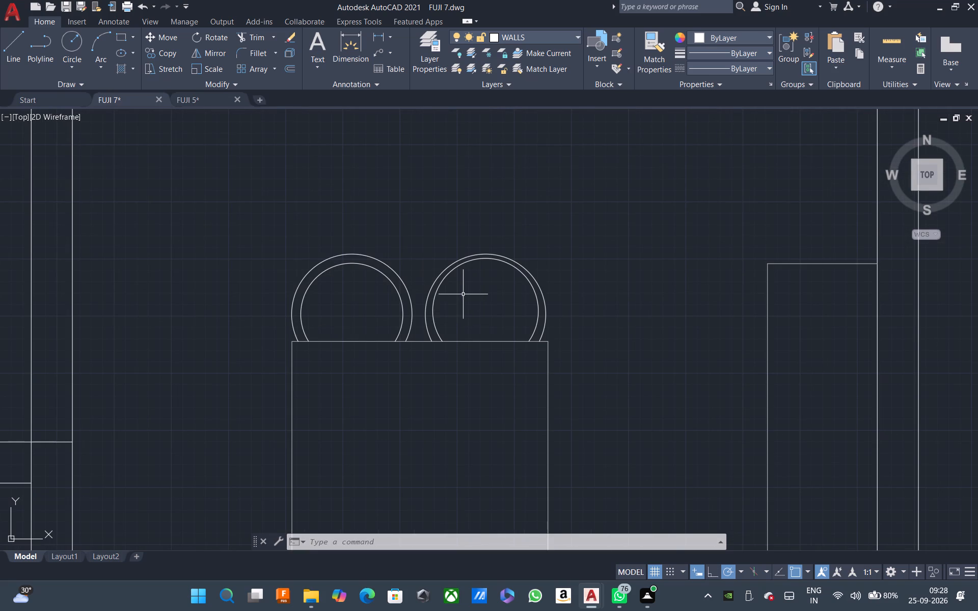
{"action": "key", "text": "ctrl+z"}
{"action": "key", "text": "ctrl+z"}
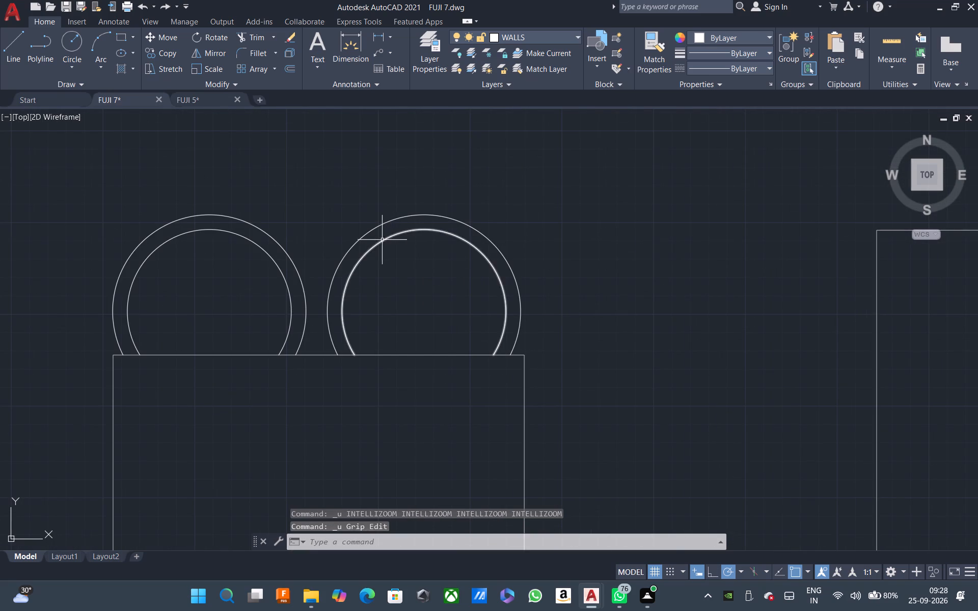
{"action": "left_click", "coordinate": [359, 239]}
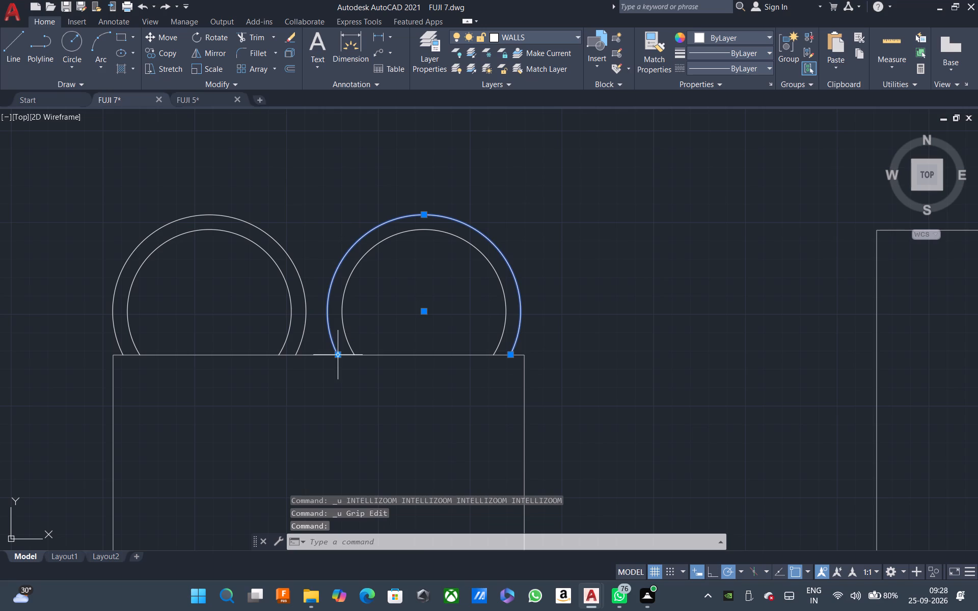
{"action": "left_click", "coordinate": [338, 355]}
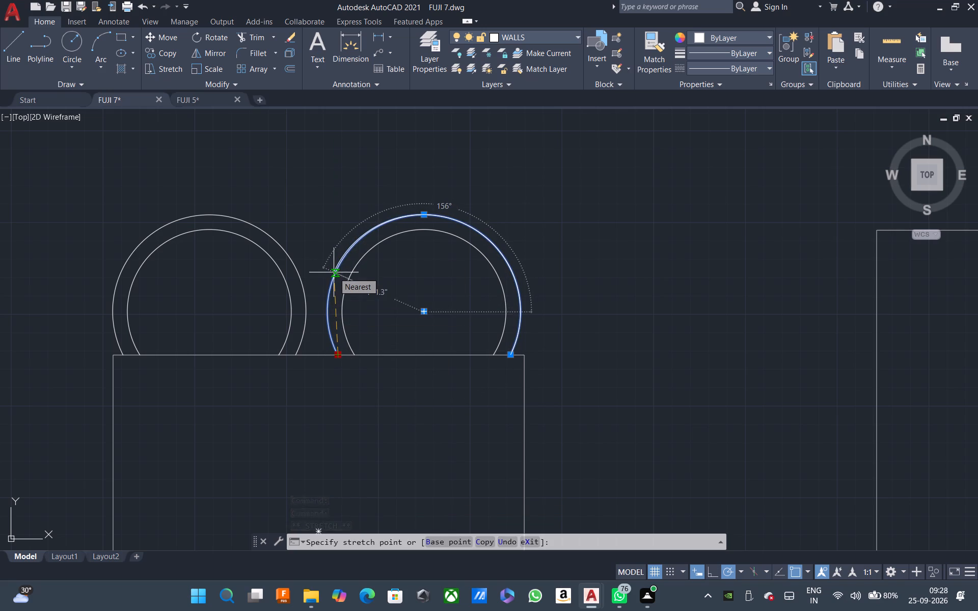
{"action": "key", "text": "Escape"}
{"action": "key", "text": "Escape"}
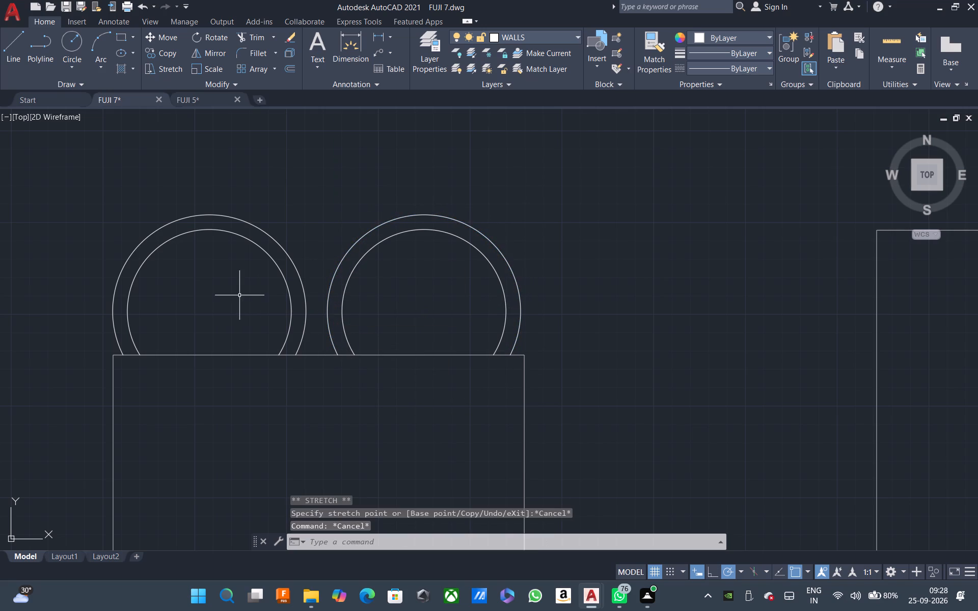
Draw a horizontal line about 5'-7.3" long across both seats, slightly above the arc centres.
{"action": "key", "text": "l"}
{"action": "key", "text": "space"}
{"action": "left_click", "coordinate": [68, 295]}
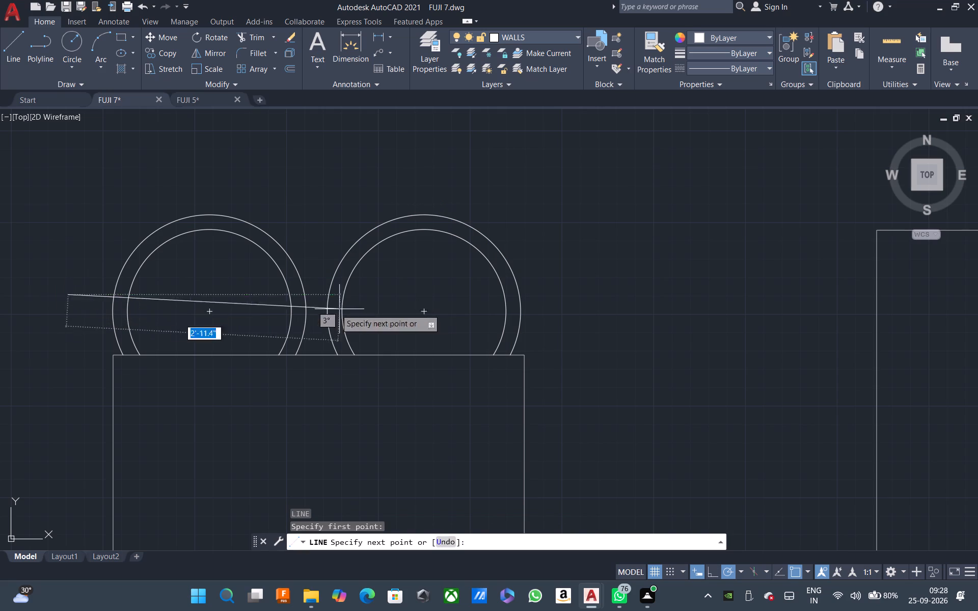
{"action": "left_click", "coordinate": [562, 299]}
{"action": "key", "text": "Escape"}
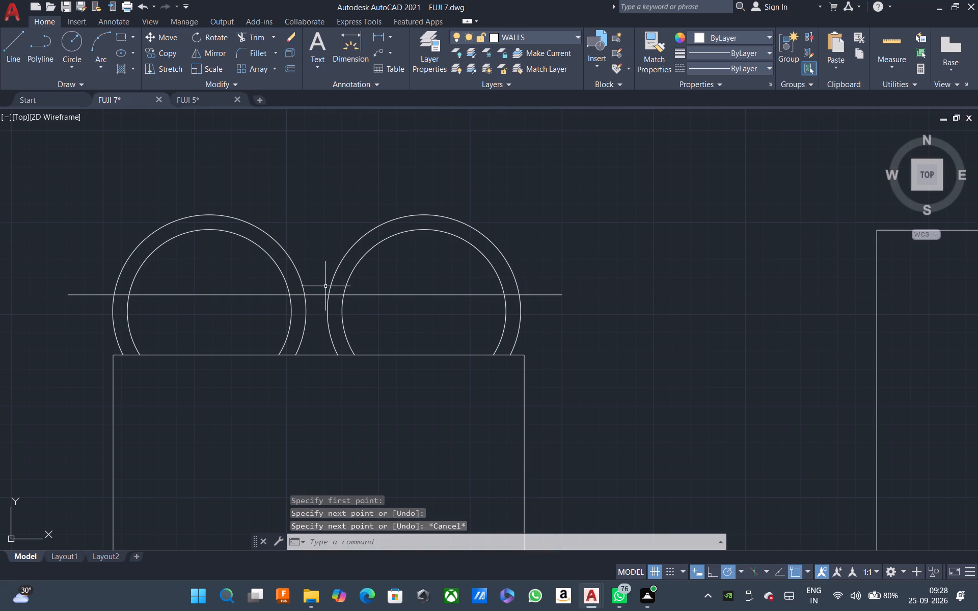
Trim the outer arc below the line on both sides of the right-hand seat and the right side of the left-hand seat.
{"action": "type", "text": "TR"}
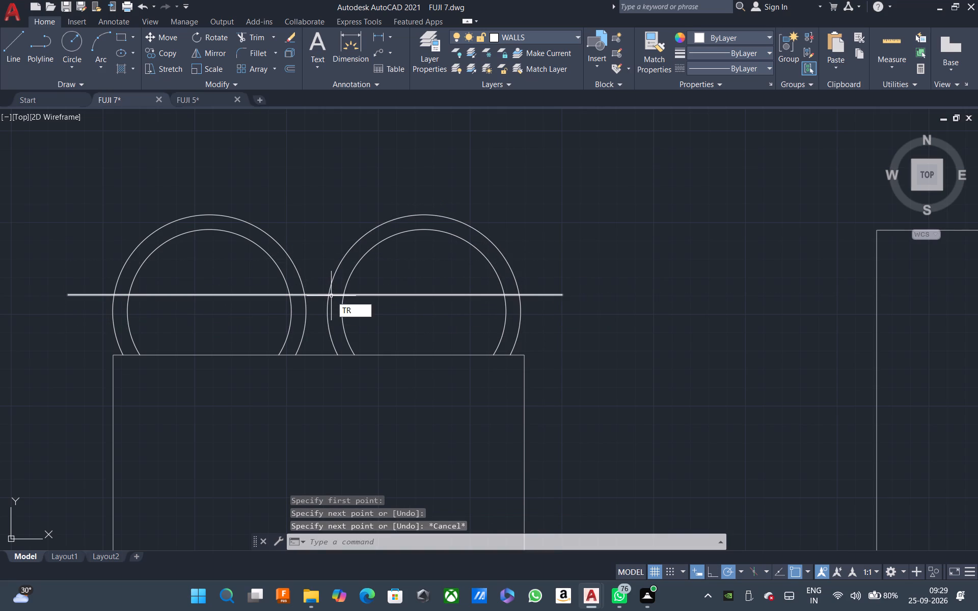
{"action": "key", "text": "space"}
{"action": "left_click", "coordinate": [333, 311]}
{"action": "left_click", "coordinate": [320, 311]}
{"action": "left_click", "coordinate": [313, 311]}
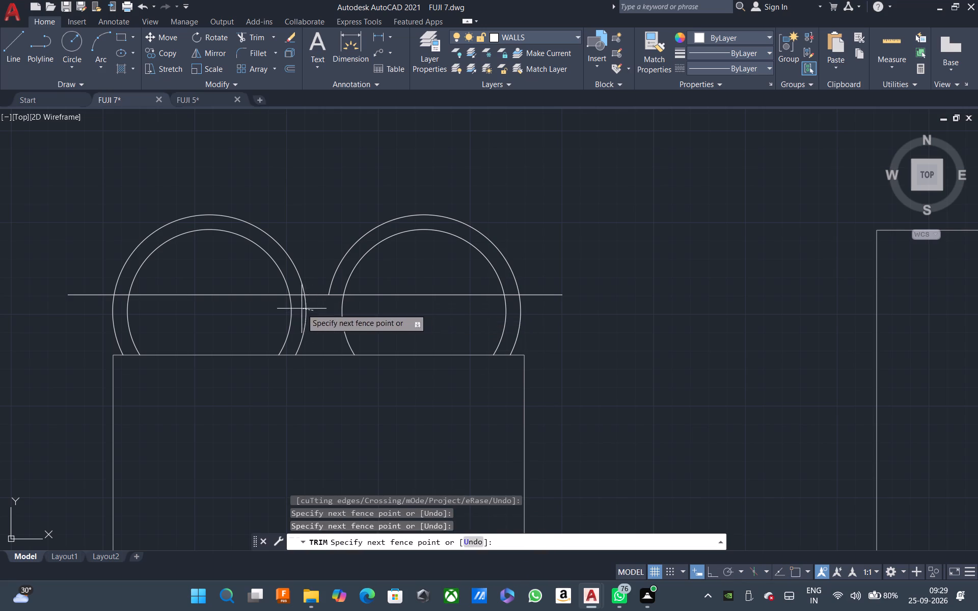
{"action": "left_click", "coordinate": [300, 308]}
{"action": "left_click", "coordinate": [548, 318]}
{"action": "left_click", "coordinate": [508, 320]}
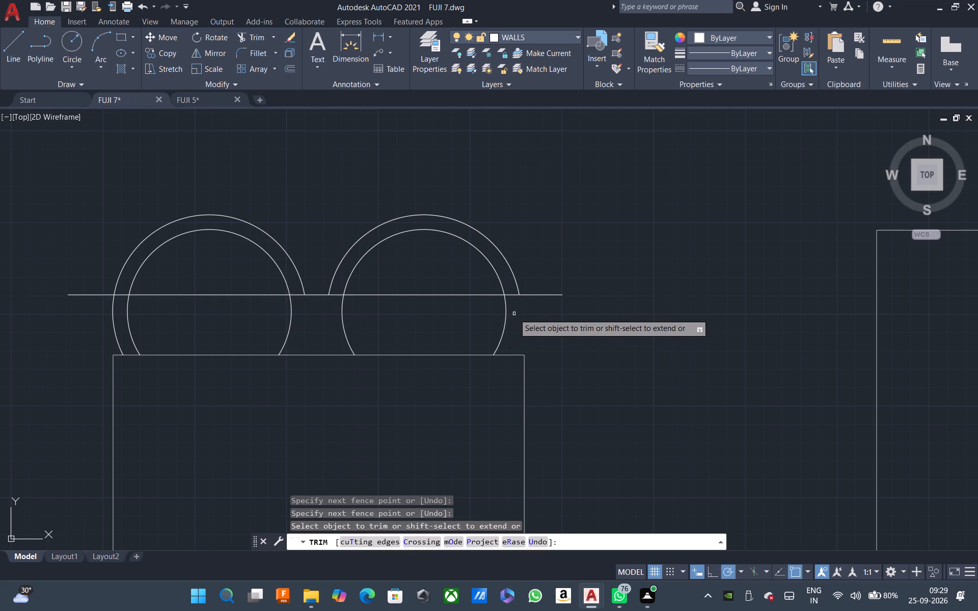
Trim the left-hand seat's remaining outer arc below the line, and cut the line back to short caps joining inner and outer arcs.
{"action": "left_click", "coordinate": [526, 304]}
{"action": "left_click", "coordinate": [533, 280]}
{"action": "left_click", "coordinate": [314, 301]}
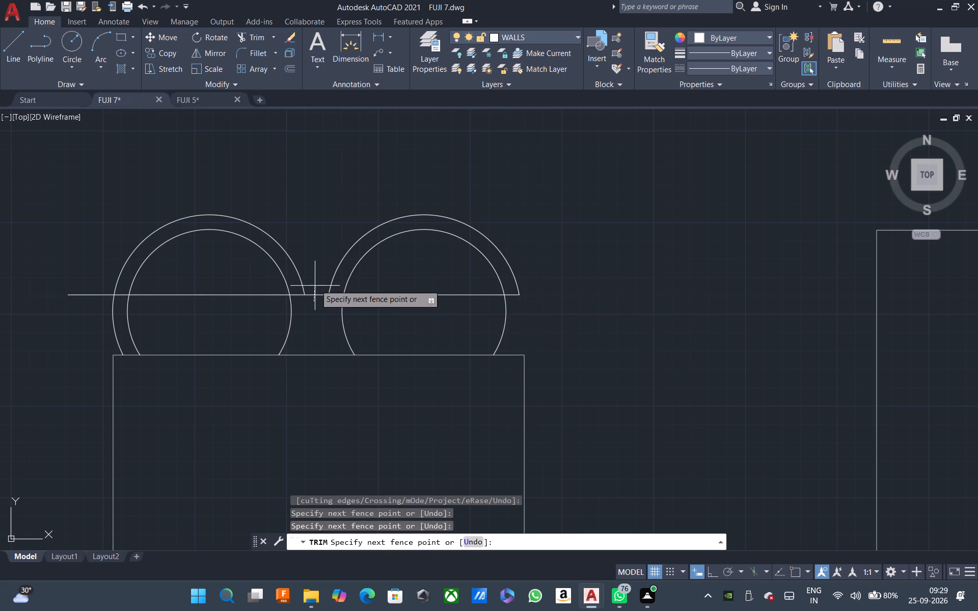
{"action": "left_click", "coordinate": [315, 283]}
{"action": "left_click", "coordinate": [84, 312]}
{"action": "left_click", "coordinate": [86, 281]}
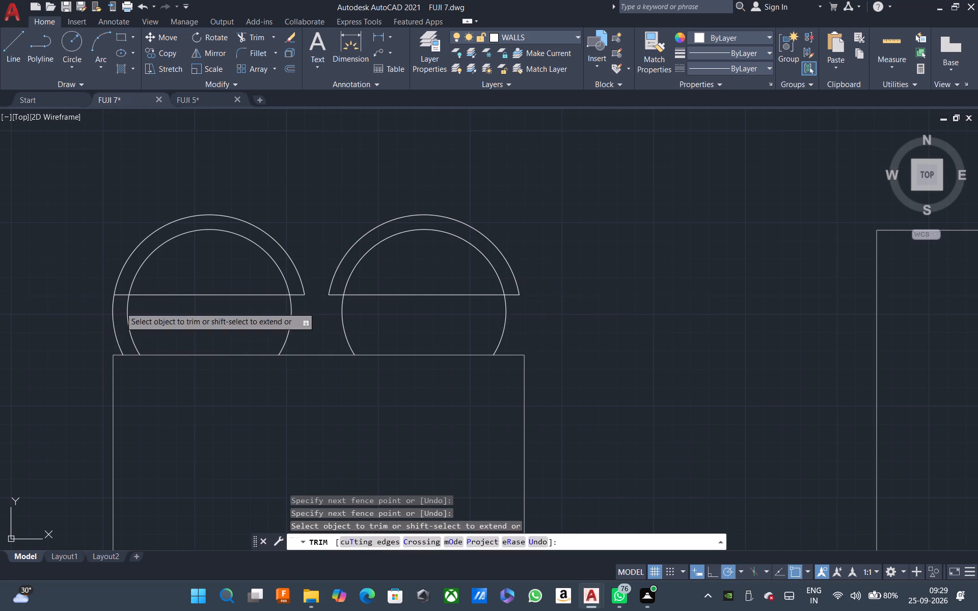
{"action": "left_click", "coordinate": [120, 307]}
{"action": "left_click", "coordinate": [93, 303]}
{"action": "left_click", "coordinate": [192, 295]}
{"action": "left_click", "coordinate": [383, 313]}
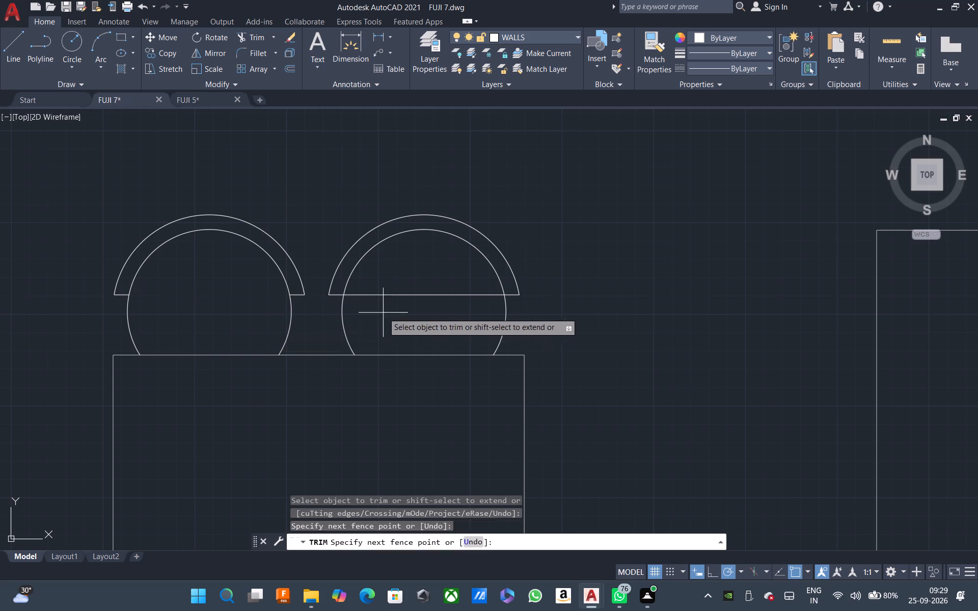
{"action": "left_click", "coordinate": [383, 286]}
{"action": "scroll", "coordinate": [395, 291], "scroll_direction": "down", "scroll_amount": 1}
{"action": "key", "text": "Escape"}
Offset the inner arc of each seat 1" inward.
{"action": "scroll", "coordinate": [424, 286], "scroll_direction": "down", "scroll_amount": 1}
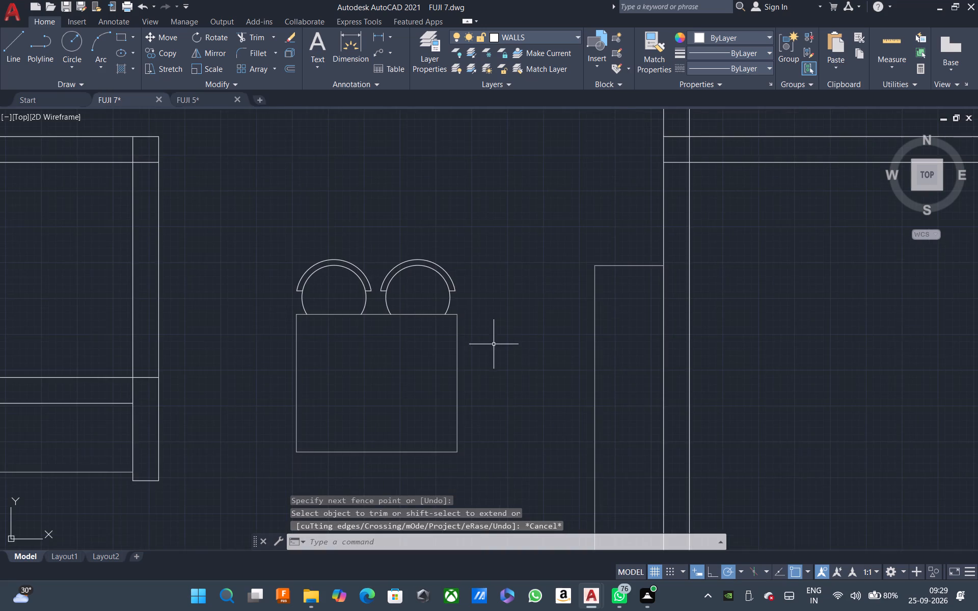
{"action": "scroll", "coordinate": [497, 339], "scroll_direction": "down", "scroll_amount": 2}
{"action": "middle_click_drag", "start_coordinate": [500, 371], "coordinate": [481, 343]}
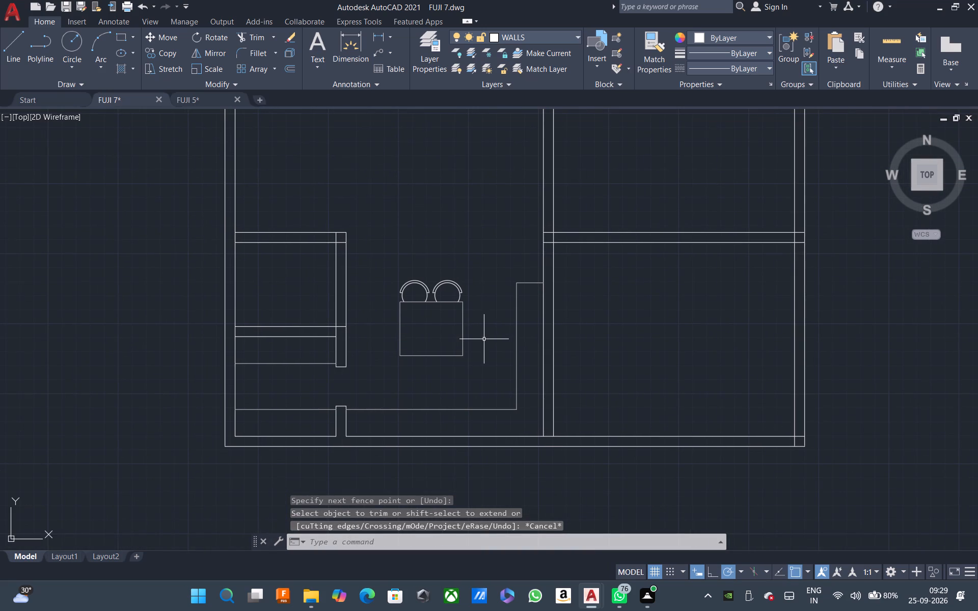
{"action": "scroll", "coordinate": [418, 297], "scroll_direction": "up", "scroll_amount": 1}
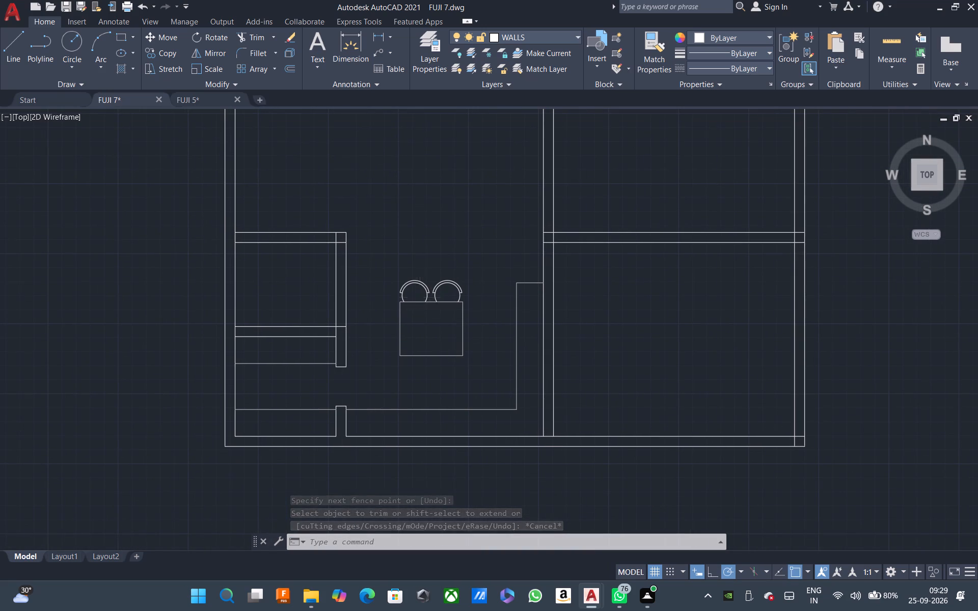
{"action": "scroll", "coordinate": [418, 297], "scroll_direction": "up", "scroll_amount": 3}
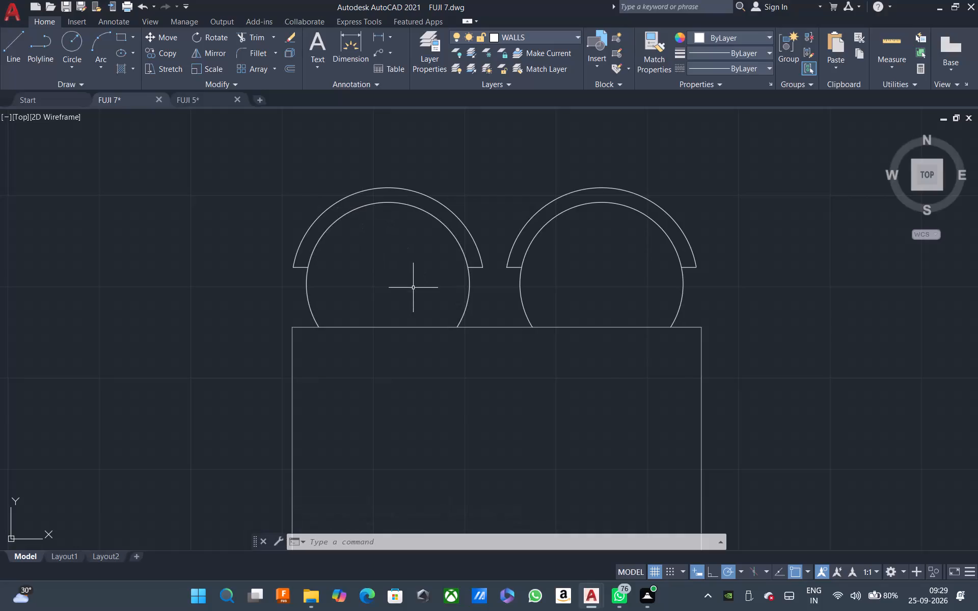
{"action": "type", "text": "O 1"}
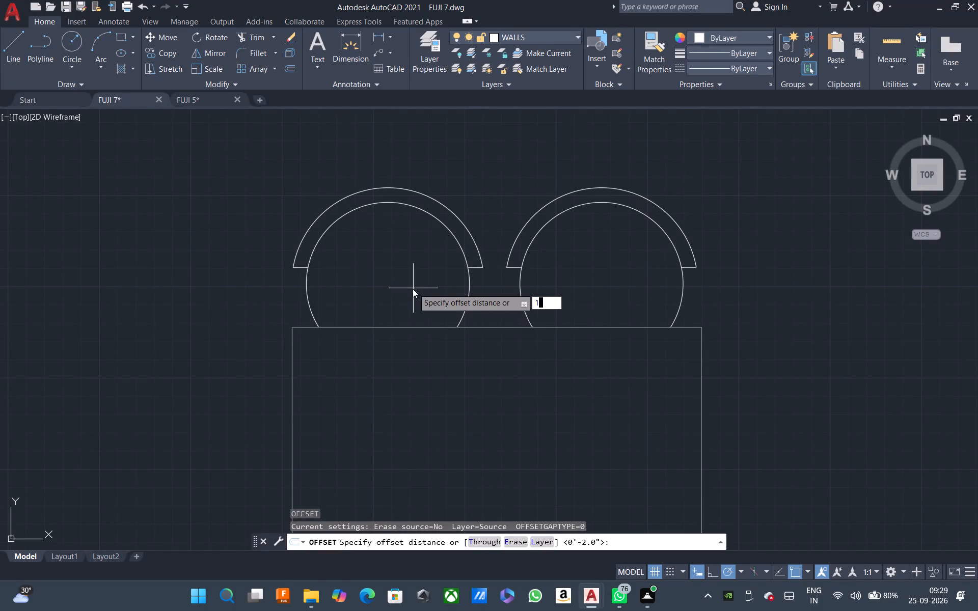
{"action": "key", "text": "space"}
{"action": "left_click", "coordinate": [369, 204]}
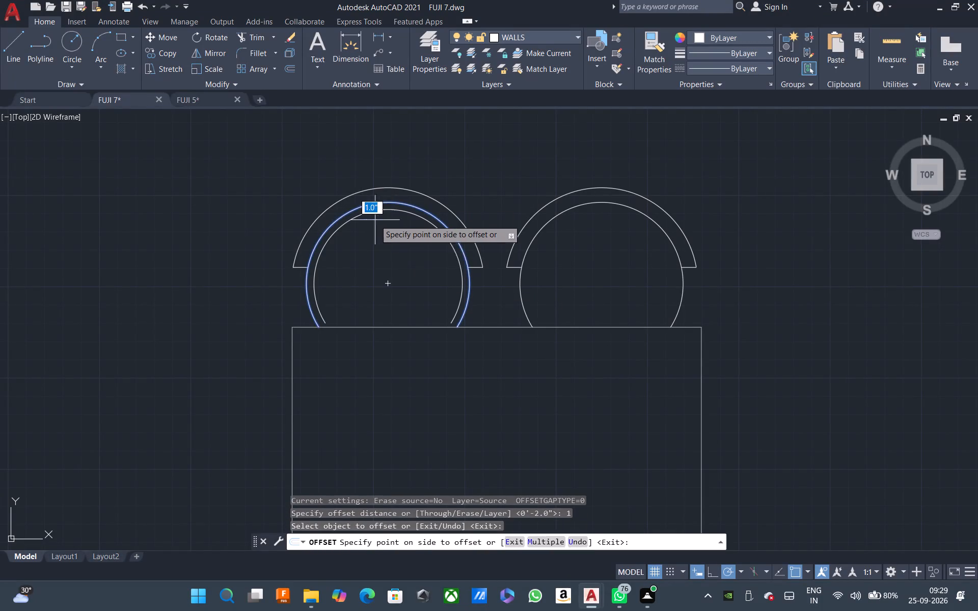
{"action": "left_click", "coordinate": [385, 255]}
{"action": "left_click", "coordinate": [565, 210]}
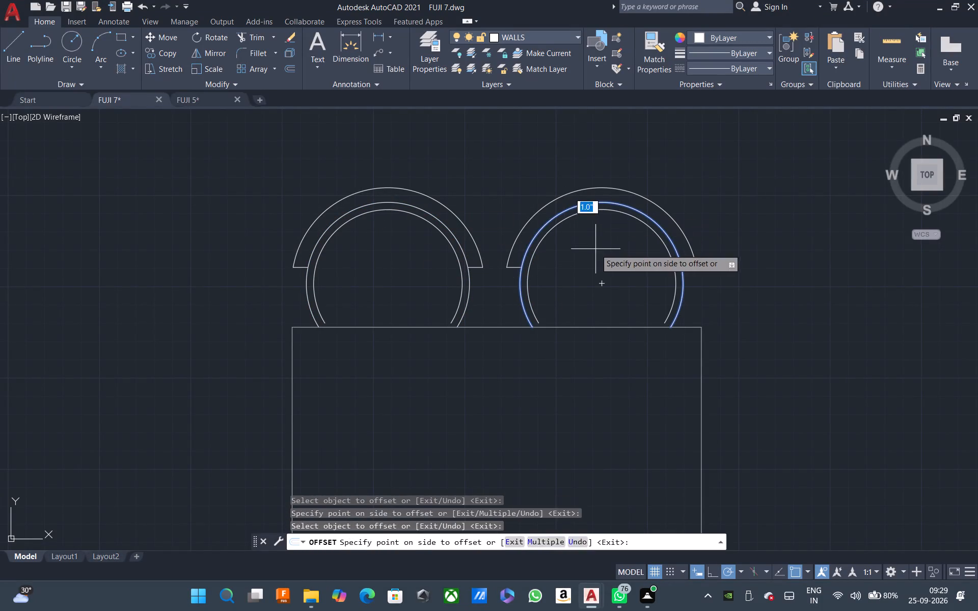
{"action": "left_click", "coordinate": [596, 249]}
{"action": "key", "text": "Escape"}
{"action": "left_click", "coordinate": [740, 293]}
{"action": "key", "text": "Escape"}
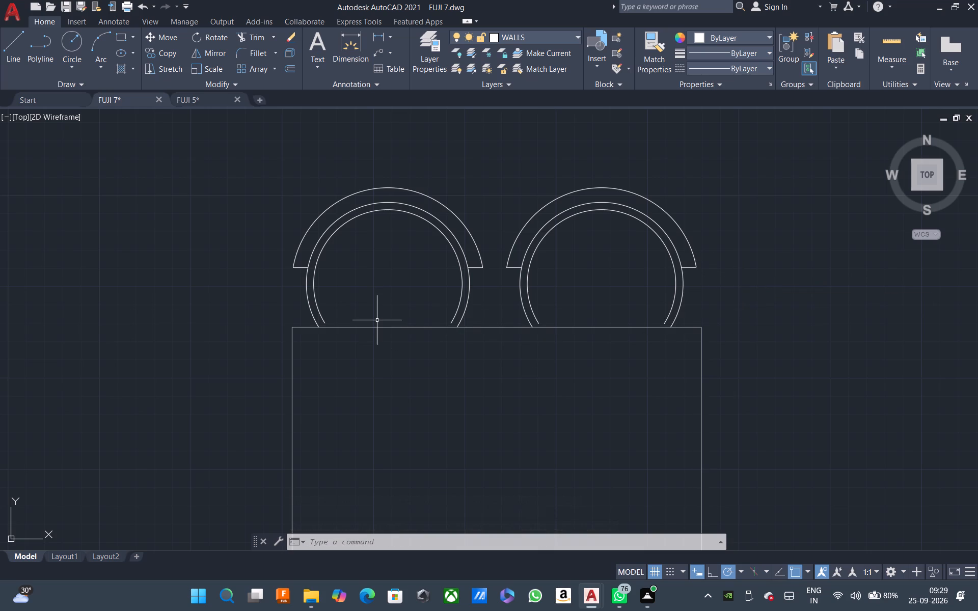
Extend both ends of each seat's new innermost arc to the table rectangle's top edge.
{"action": "type", "text": "EX"}
{"action": "key", "text": "space"}
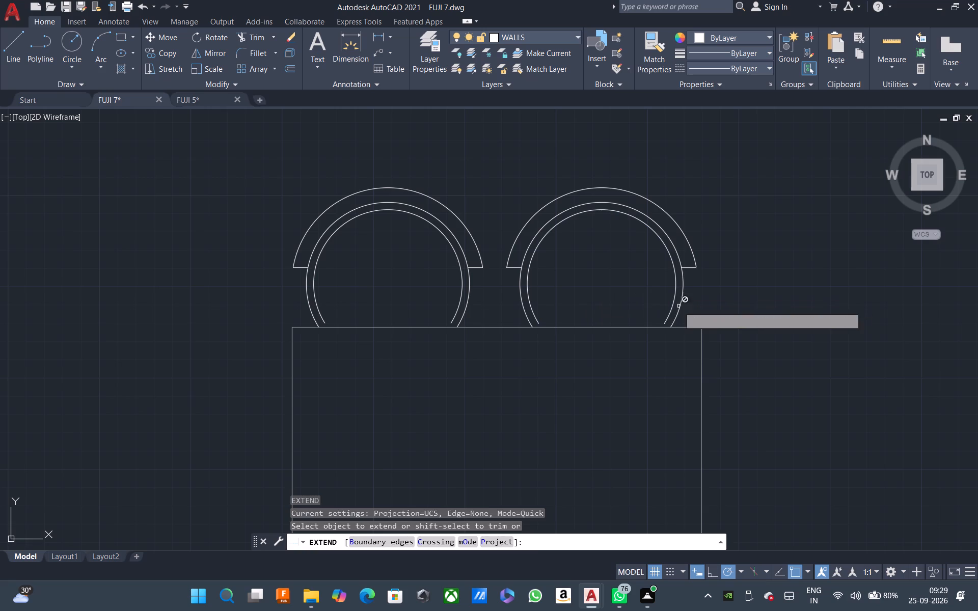
{"action": "left_click", "coordinate": [678, 306]}
{"action": "left_click", "coordinate": [667, 315]}
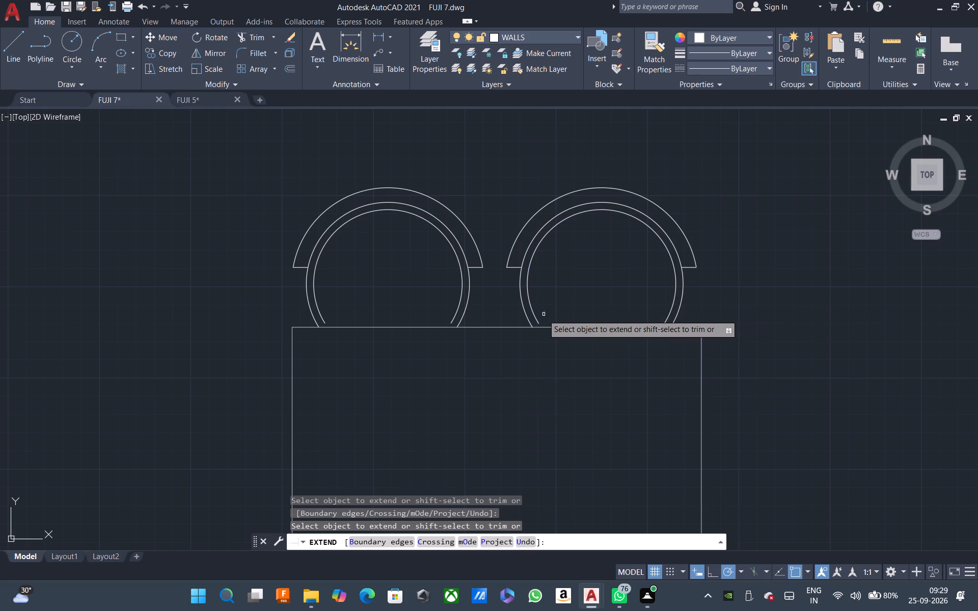
{"action": "left_click", "coordinate": [536, 316]}
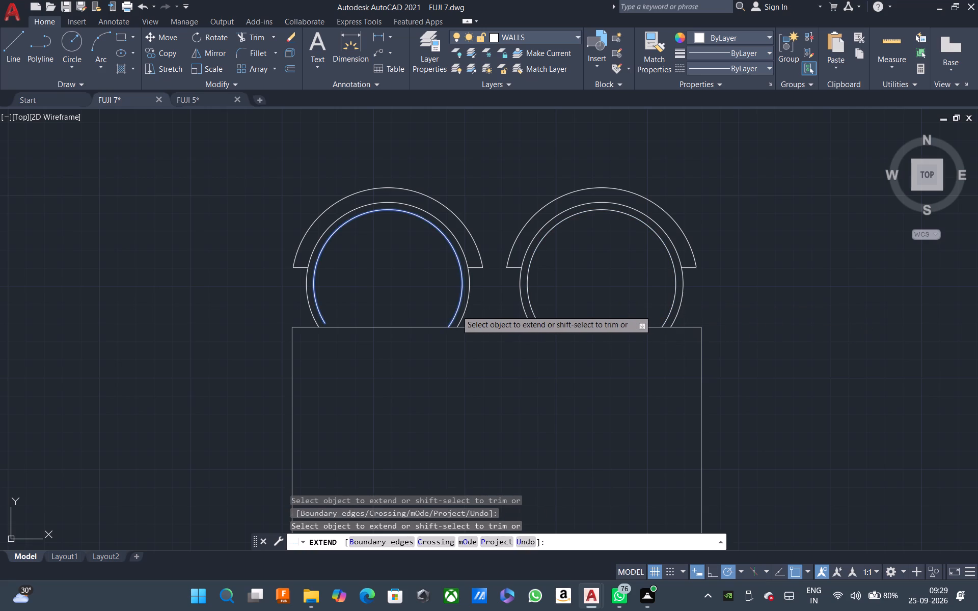
{"action": "left_click", "coordinate": [456, 310]}
{"action": "left_click", "coordinate": [322, 316]}
{"action": "key", "text": "Escape"}
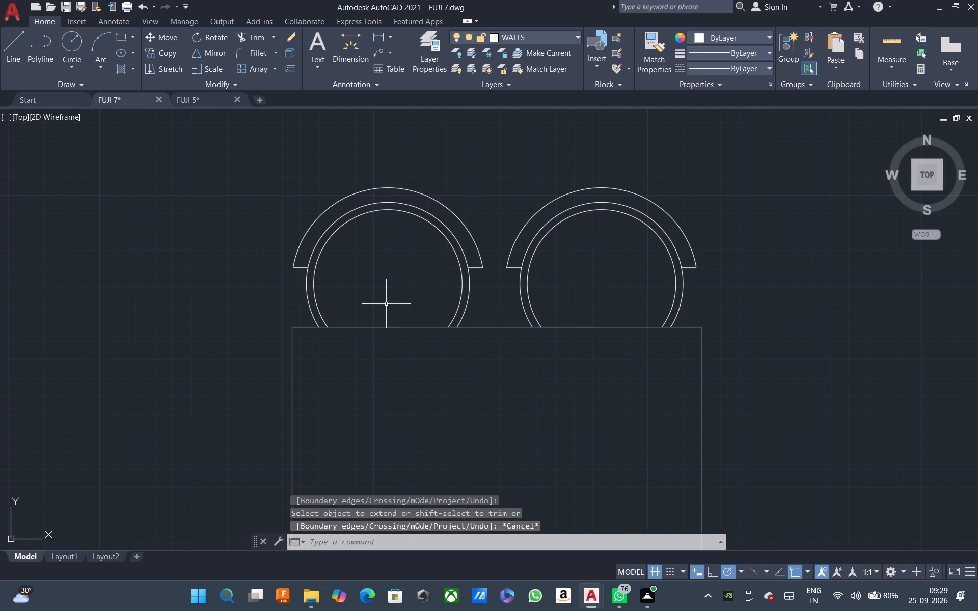
Join the arcs and end caps of the two seats above the table into polylines.
{"action": "scroll", "coordinate": [406, 297], "scroll_direction": "down", "scroll_amount": 1}
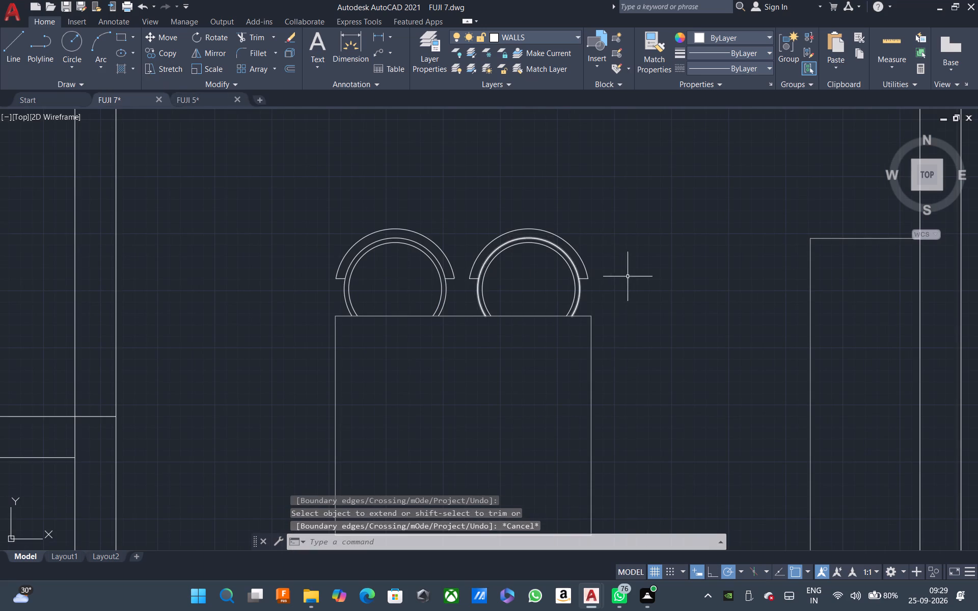
{"action": "left_click", "coordinate": [631, 279]}
{"action": "left_click", "coordinate": [303, 227]}
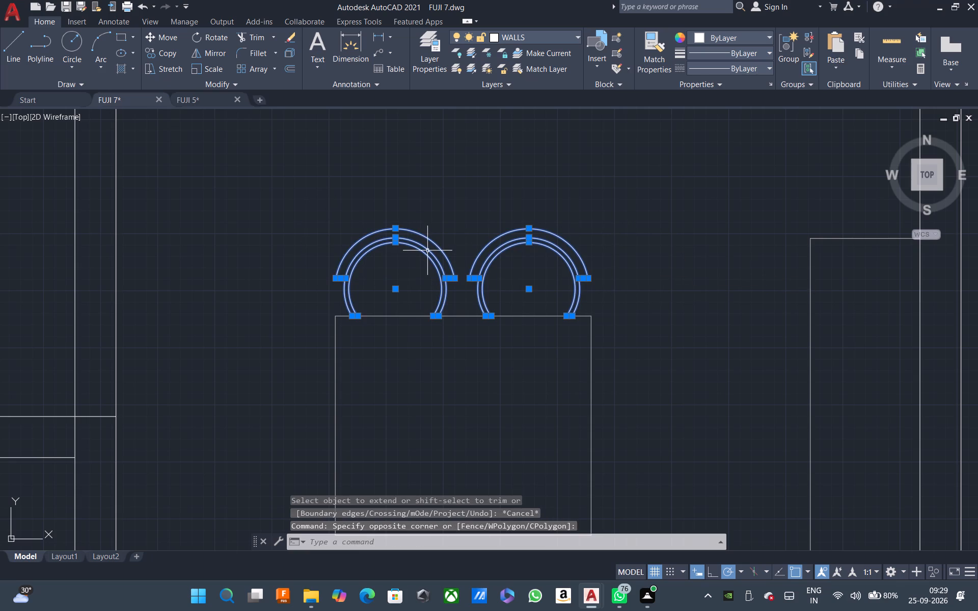
{"action": "type", "text": "J"}
{"action": "key", "text": "space"}
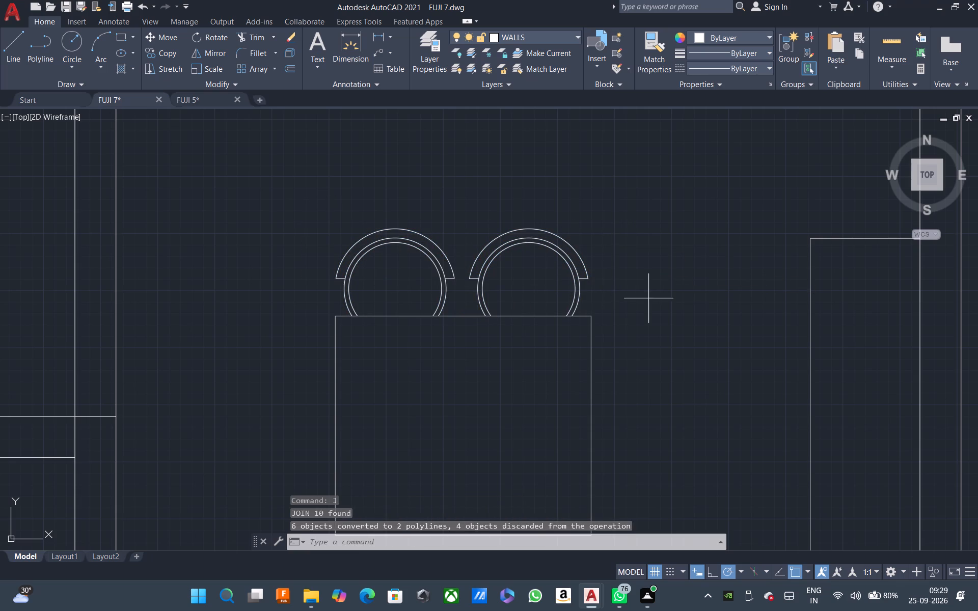
{"action": "left_click", "coordinate": [648, 298]}
{"action": "left_click", "coordinate": [299, 227]}
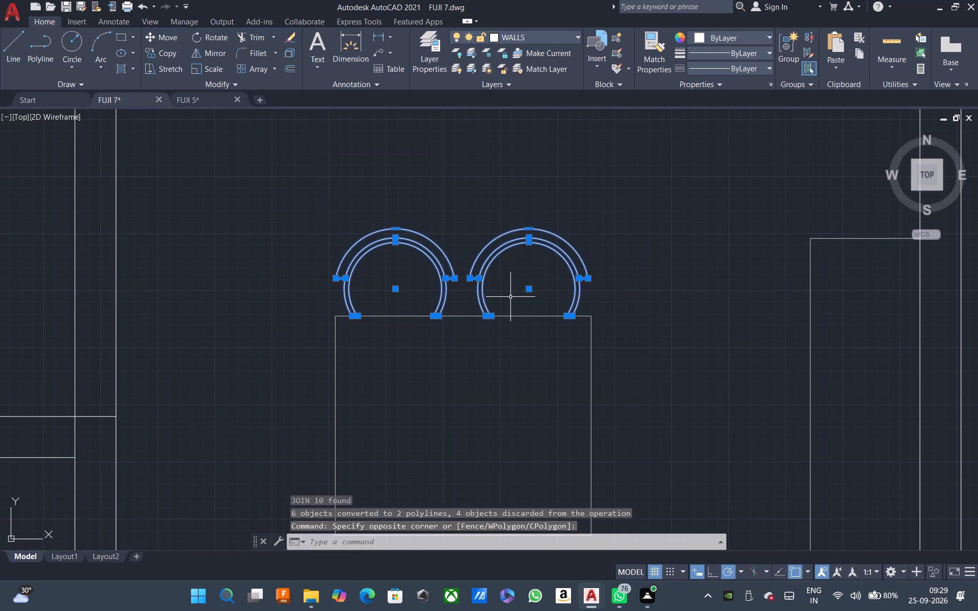
{"action": "type", "text": "J"}
{"action": "key", "text": "space"}
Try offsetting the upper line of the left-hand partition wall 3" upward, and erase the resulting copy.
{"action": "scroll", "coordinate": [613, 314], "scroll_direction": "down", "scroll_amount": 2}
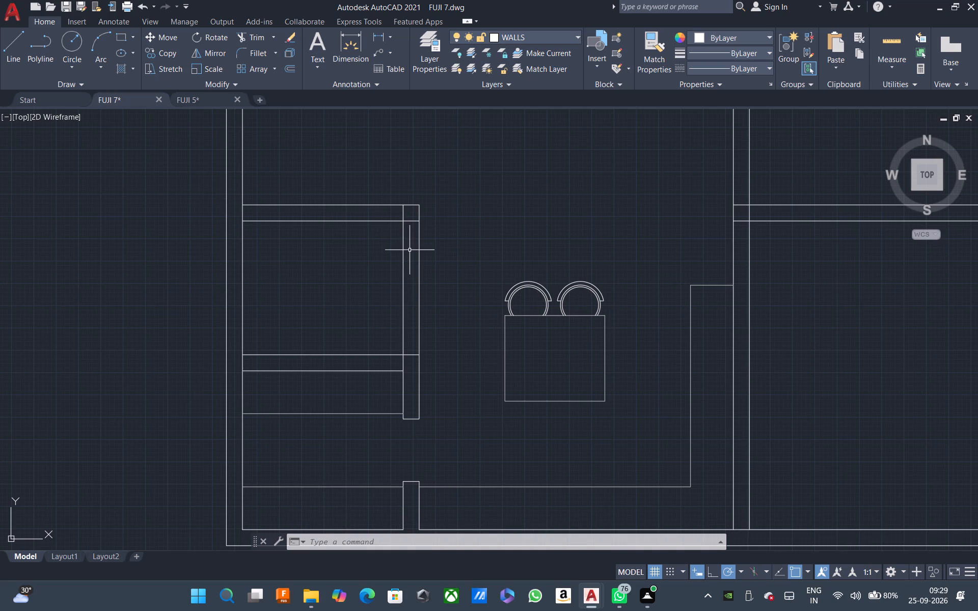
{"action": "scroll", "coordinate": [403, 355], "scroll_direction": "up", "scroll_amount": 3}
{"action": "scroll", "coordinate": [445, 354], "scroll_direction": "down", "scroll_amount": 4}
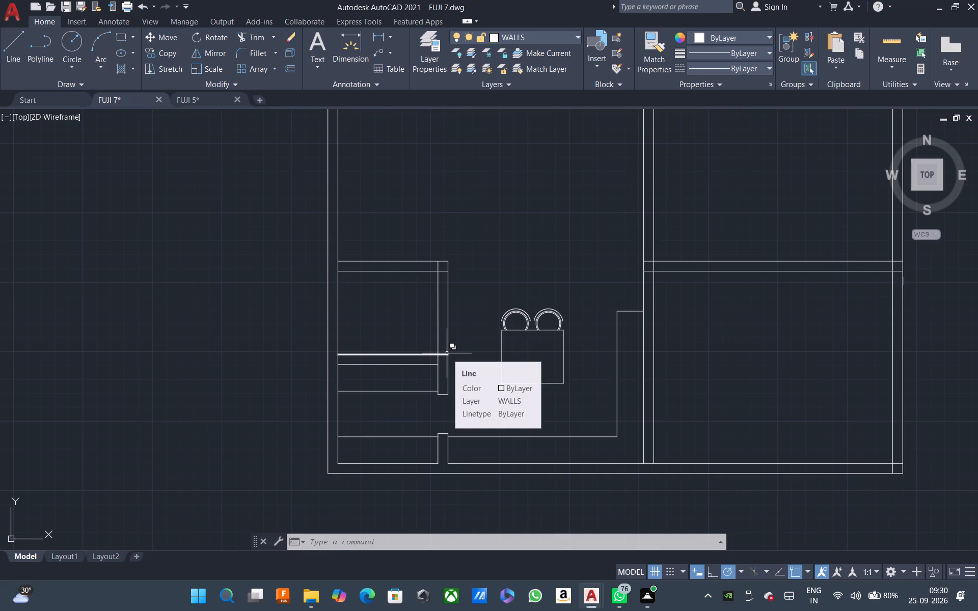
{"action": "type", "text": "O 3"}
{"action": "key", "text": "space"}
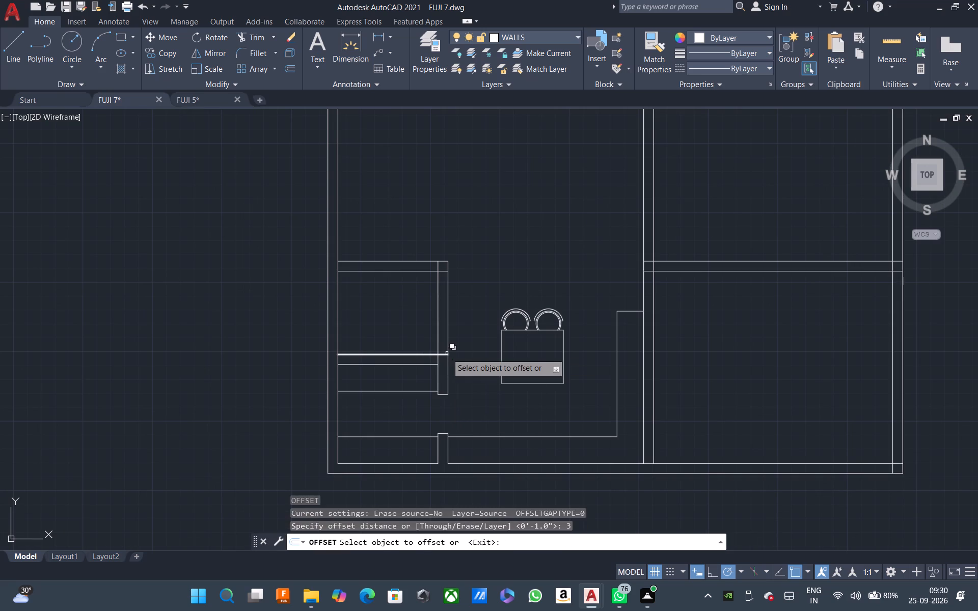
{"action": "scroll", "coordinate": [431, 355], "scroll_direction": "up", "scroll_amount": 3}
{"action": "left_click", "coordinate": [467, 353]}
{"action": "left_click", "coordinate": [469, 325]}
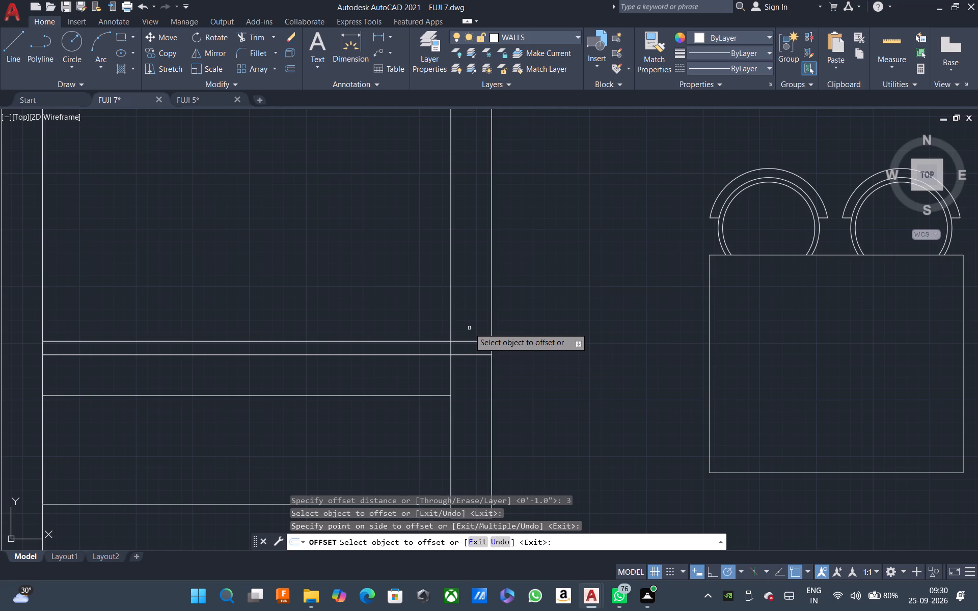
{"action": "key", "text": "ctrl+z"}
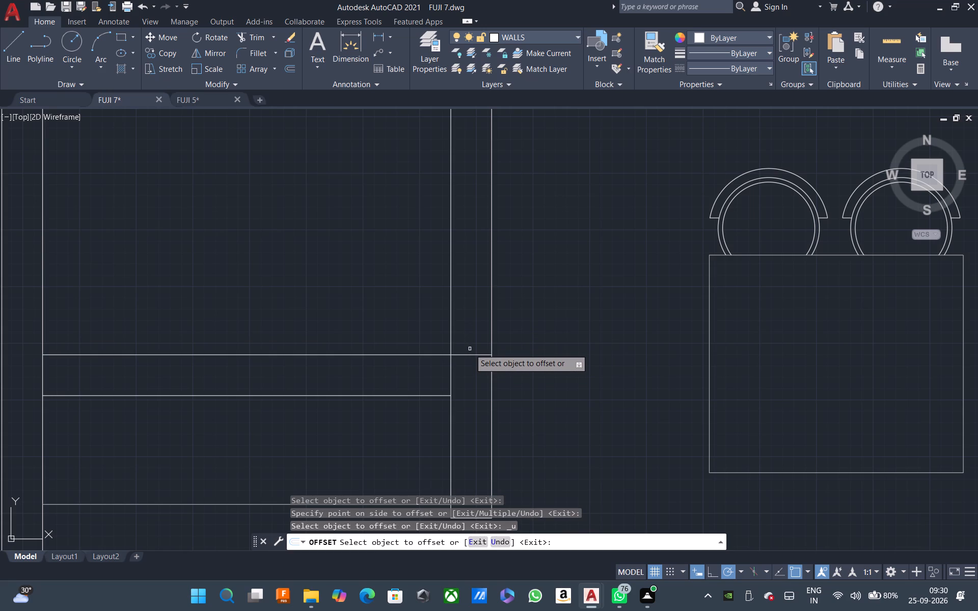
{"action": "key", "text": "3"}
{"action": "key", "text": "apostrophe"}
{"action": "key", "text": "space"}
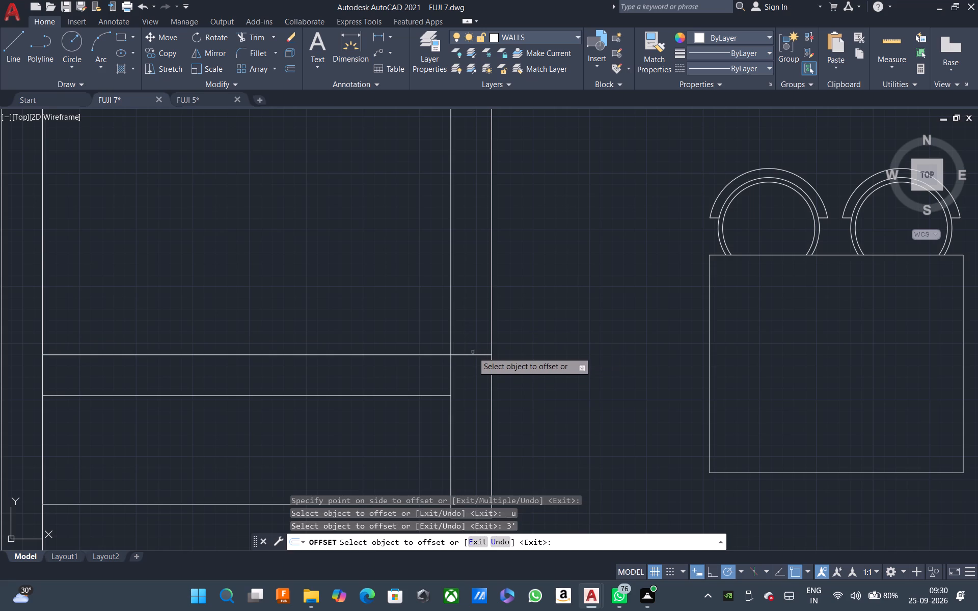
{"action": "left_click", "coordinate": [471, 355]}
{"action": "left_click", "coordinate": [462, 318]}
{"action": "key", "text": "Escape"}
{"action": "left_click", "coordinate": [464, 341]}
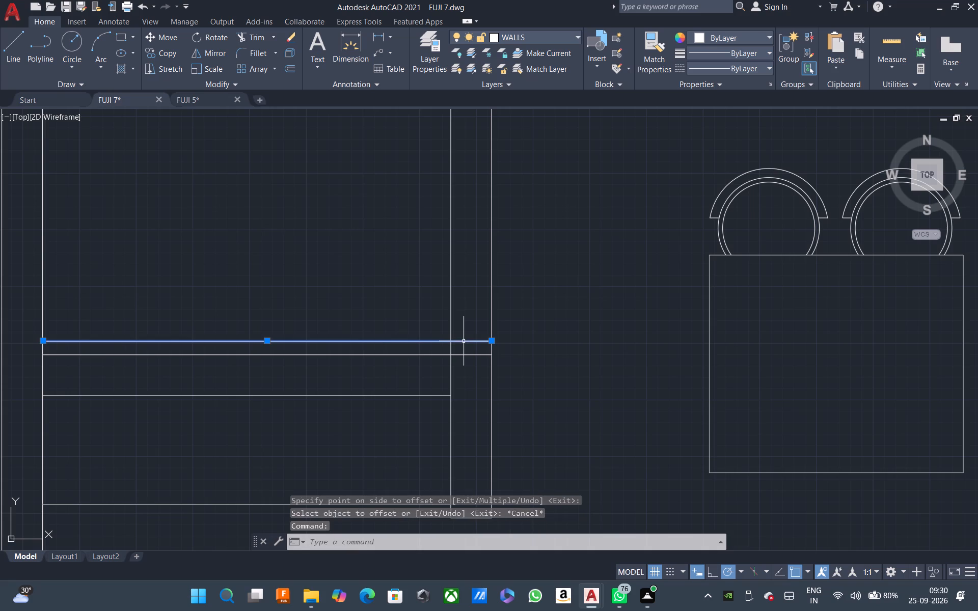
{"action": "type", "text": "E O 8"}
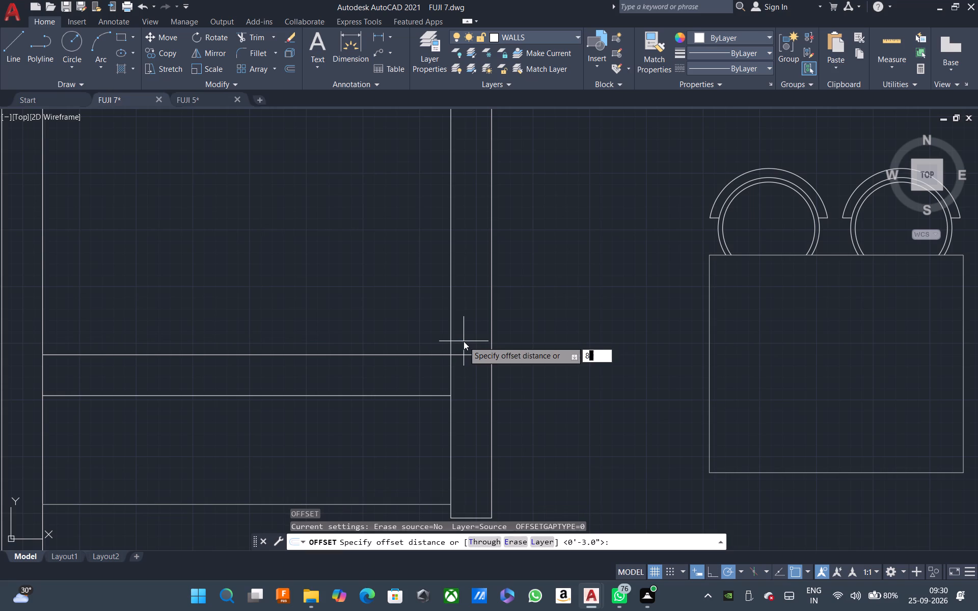
Offset the upper line of the lower left-hand partition wall 3' upward.
{"action": "key", "text": "BackSpace"}
{"action": "type", "text": "3'"}
{"action": "key", "text": "space"}
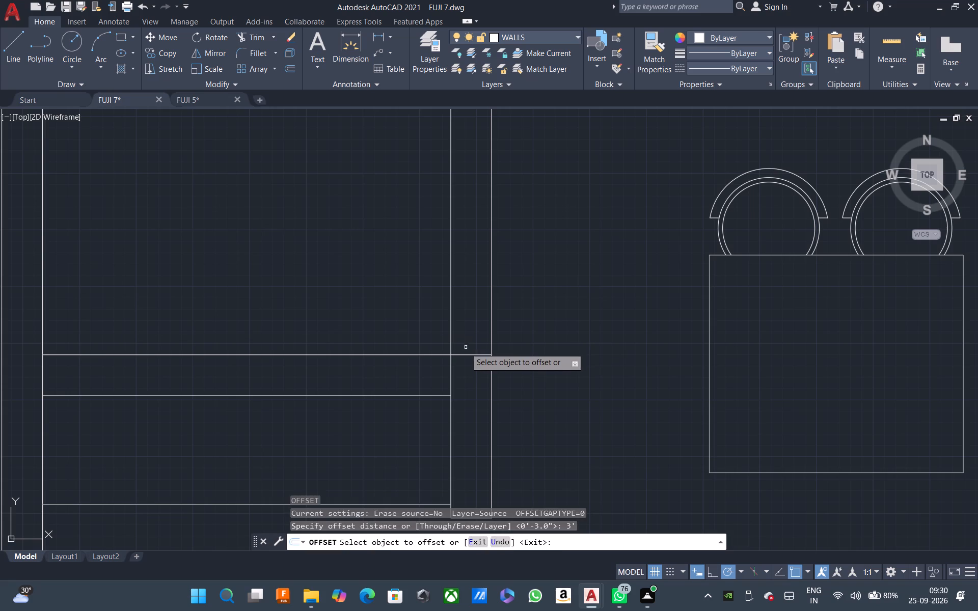
{"action": "left_click", "coordinate": [466, 355]}
{"action": "scroll", "coordinate": [461, 341], "scroll_direction": "down", "scroll_amount": 2}
{"action": "left_click", "coordinate": [462, 325]}
{"action": "scroll", "coordinate": [462, 317], "scroll_direction": "up", "scroll_amount": 1}
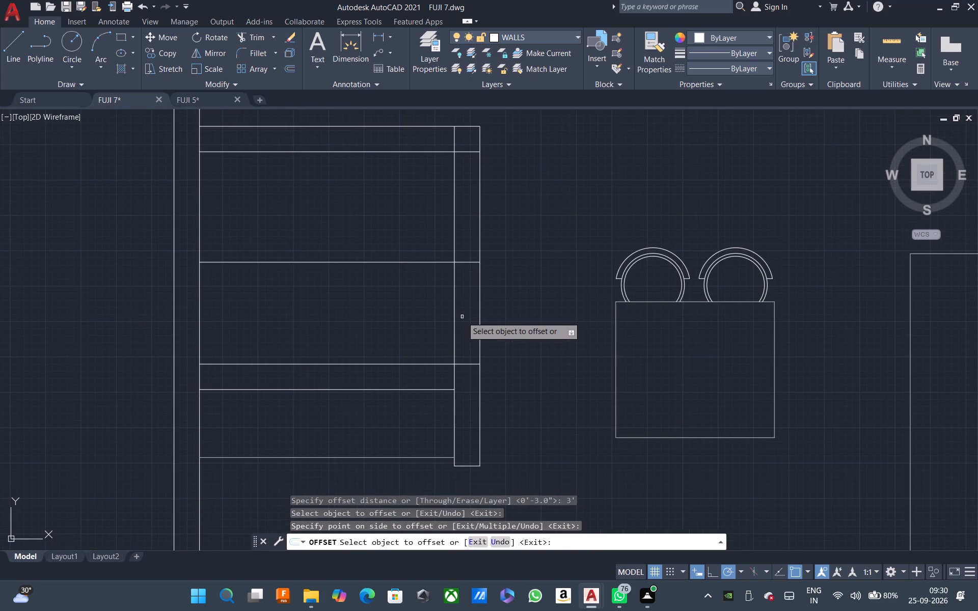
Trim the vertical wall lines below the 3' offset line to open a doorway, and cut that line back to the wall's end cap.
{"action": "key", "text": "Escape"}
{"action": "type", "text": "TR"}
{"action": "key", "text": "space"}
{"action": "left_click", "coordinate": [528, 303]}
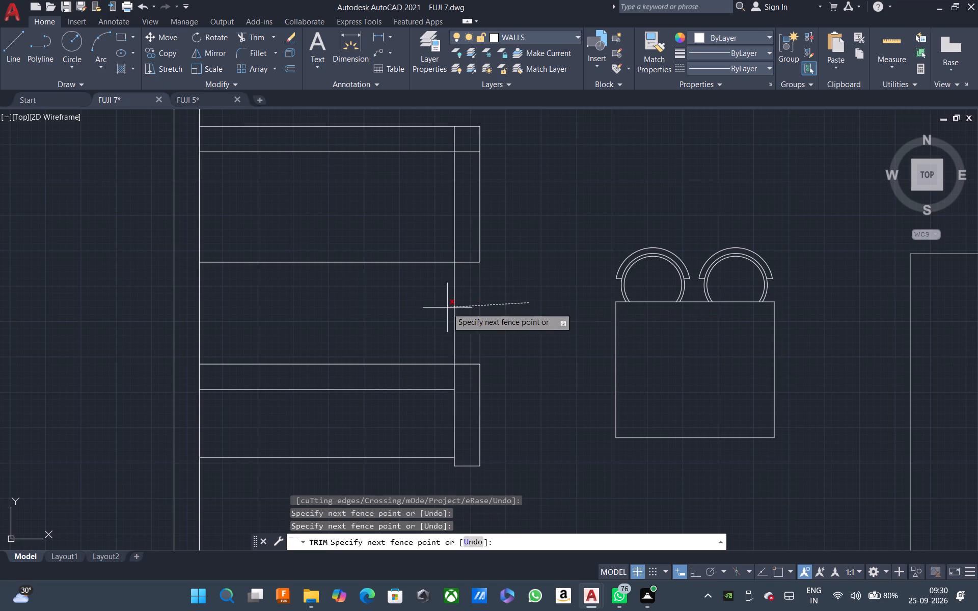
{"action": "left_click", "coordinate": [420, 308]}
{"action": "left_click", "coordinate": [403, 256]}
{"action": "left_click", "coordinate": [402, 300]}
{"action": "key", "text": "Escape"}
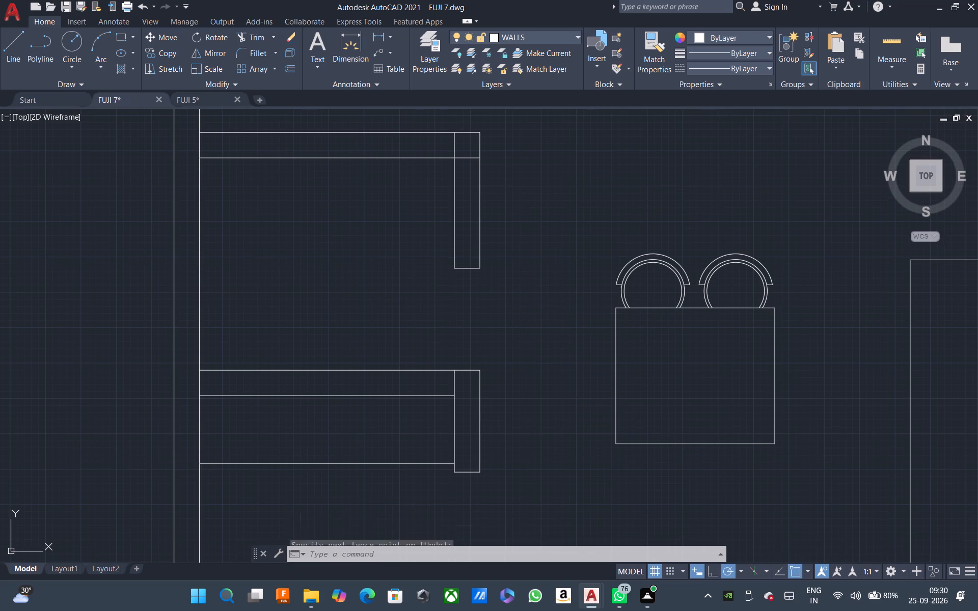
Trim the overlapping lines at both left-hand partition corners and where these partitions meet the exterior wall's inner line.
{"action": "key", "text": "space"}
{"action": "left_click", "coordinate": [464, 162]}
{"action": "left_click", "coordinate": [463, 152]}
{"action": "left_click", "coordinate": [466, 174]}
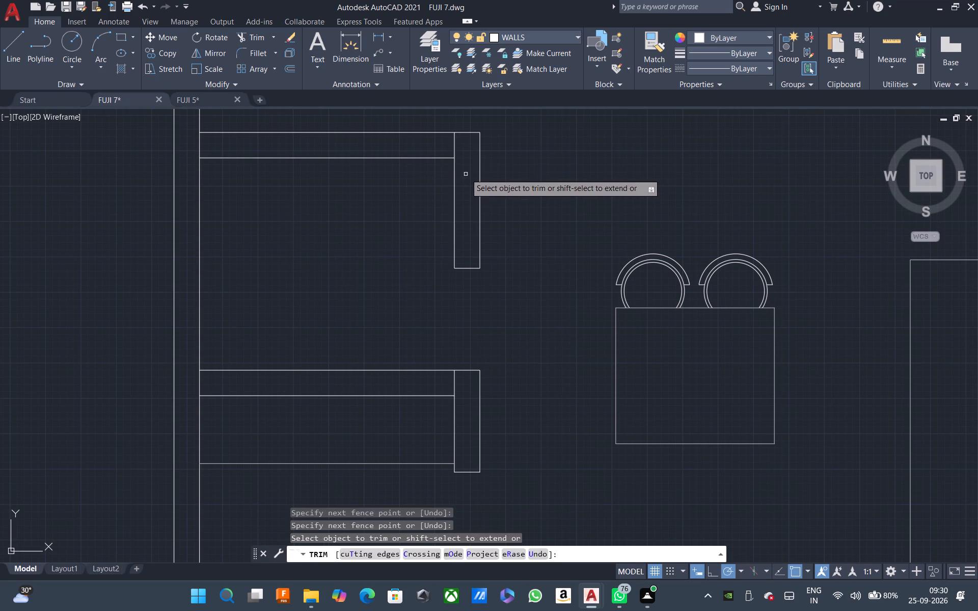
{"action": "left_click", "coordinate": [456, 147]}
{"action": "left_click", "coordinate": [447, 145]}
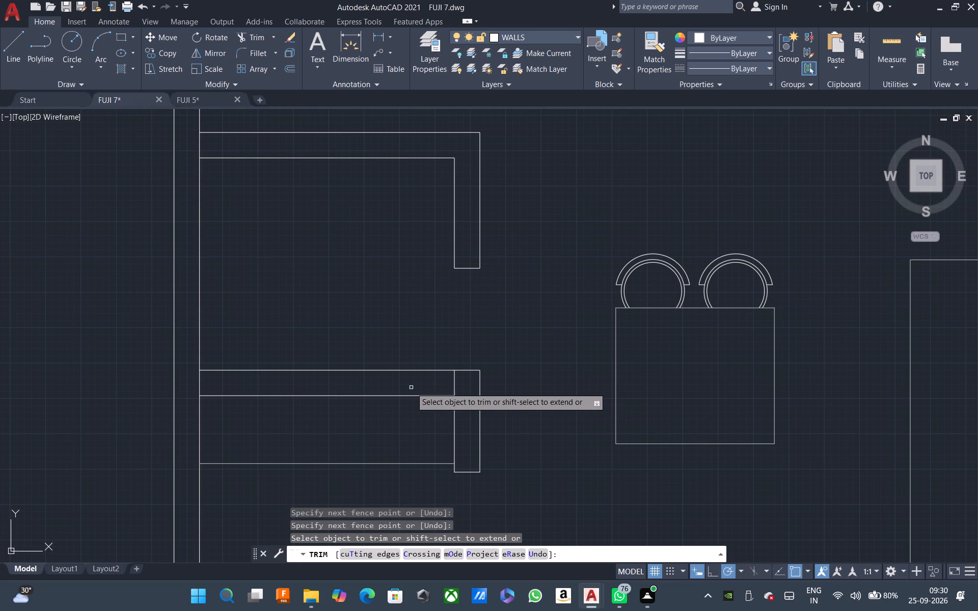
{"action": "left_click", "coordinate": [462, 388]}
{"action": "left_click", "coordinate": [444, 388]}
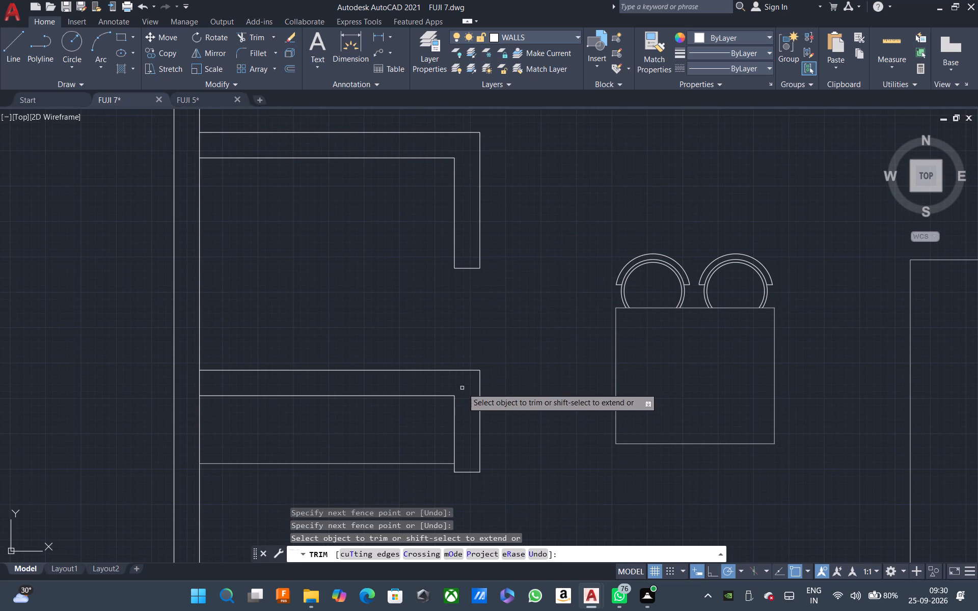
{"action": "scroll", "coordinate": [438, 424], "scroll_direction": "down", "scroll_amount": 1}
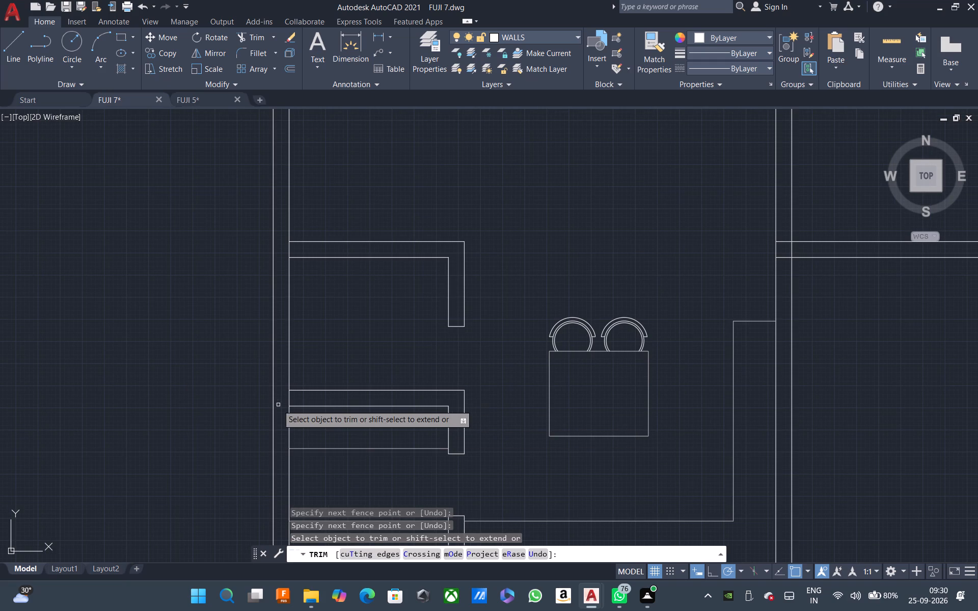
{"action": "left_click", "coordinate": [288, 397]}
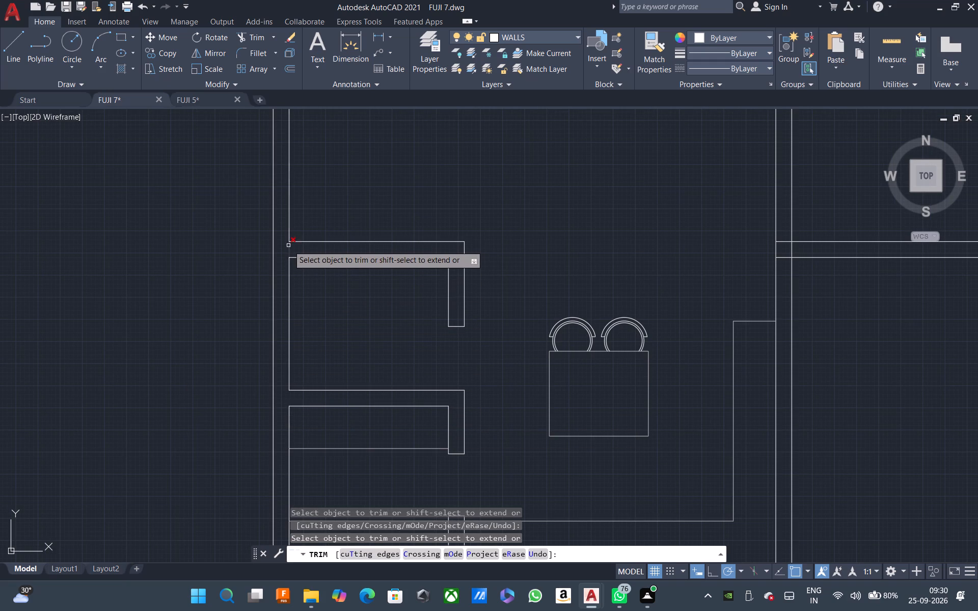
{"action": "left_click", "coordinate": [288, 245]}
{"action": "key", "text": "Escape"}
Save the drawing.
{"action": "scroll", "coordinate": [365, 336], "scroll_direction": "down", "scroll_amount": 3}
{"action": "scroll", "coordinate": [334, 384], "scroll_direction": "up", "scroll_amount": 1}
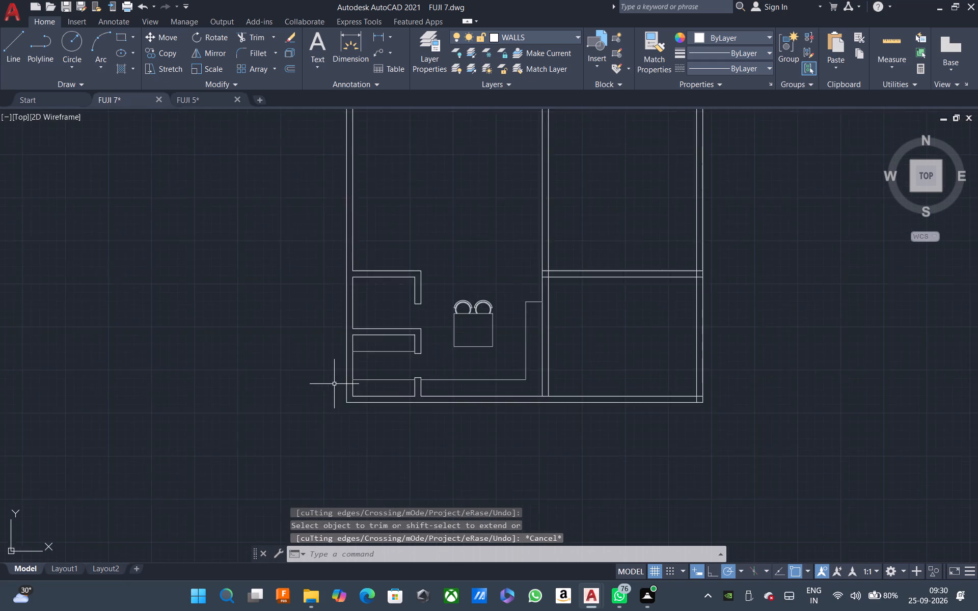
{"action": "scroll", "coordinate": [334, 384], "scroll_direction": "up", "scroll_amount": 1}
{"action": "key", "text": "Escape"}
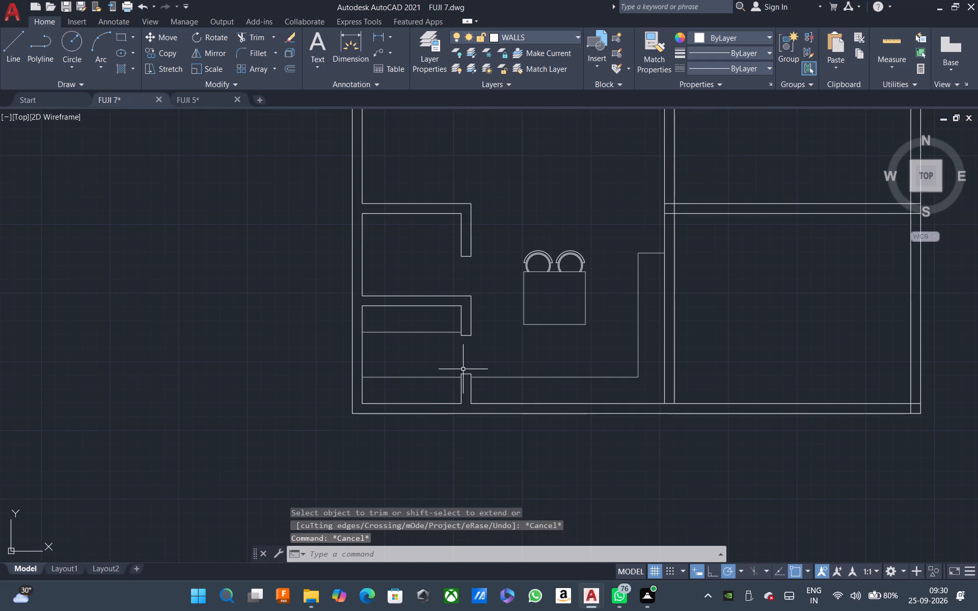
{"action": "key", "text": "ctrl+s"}
{"action": "key", "text": "ctrl+s"}
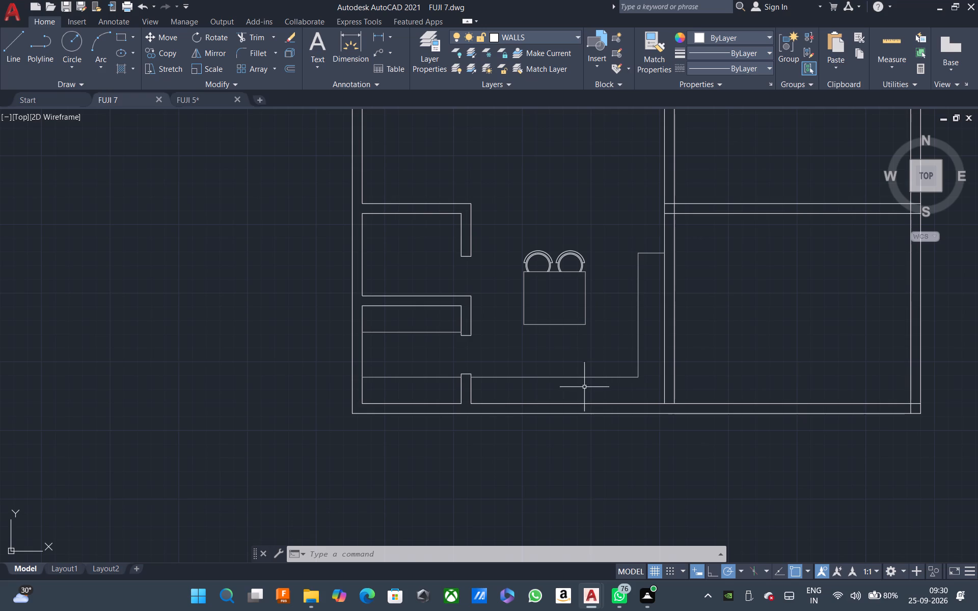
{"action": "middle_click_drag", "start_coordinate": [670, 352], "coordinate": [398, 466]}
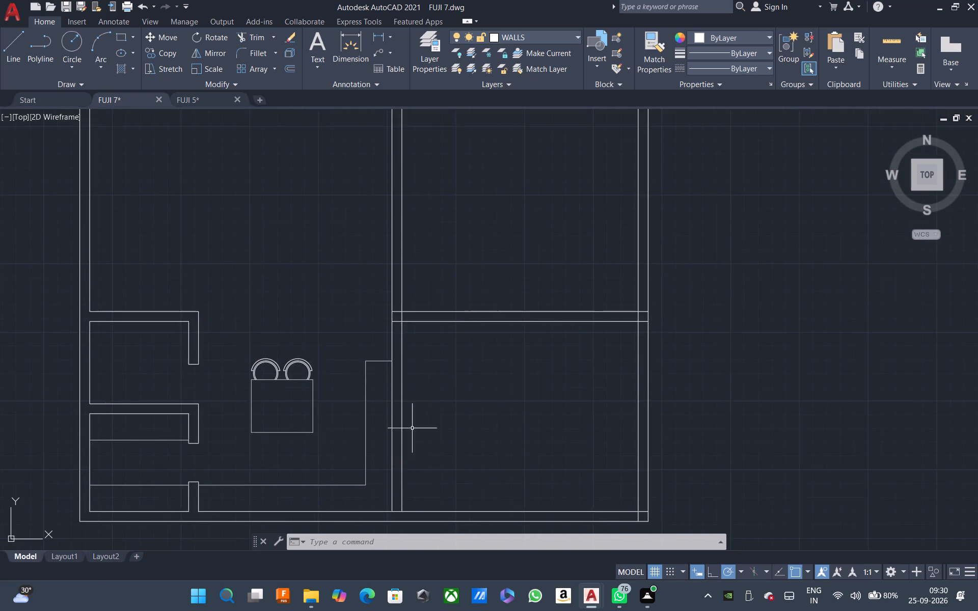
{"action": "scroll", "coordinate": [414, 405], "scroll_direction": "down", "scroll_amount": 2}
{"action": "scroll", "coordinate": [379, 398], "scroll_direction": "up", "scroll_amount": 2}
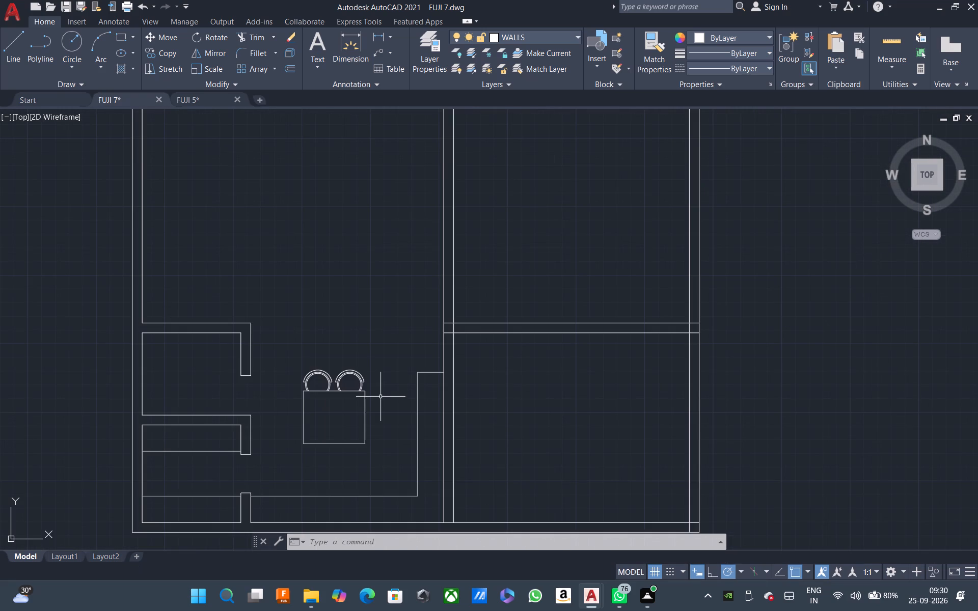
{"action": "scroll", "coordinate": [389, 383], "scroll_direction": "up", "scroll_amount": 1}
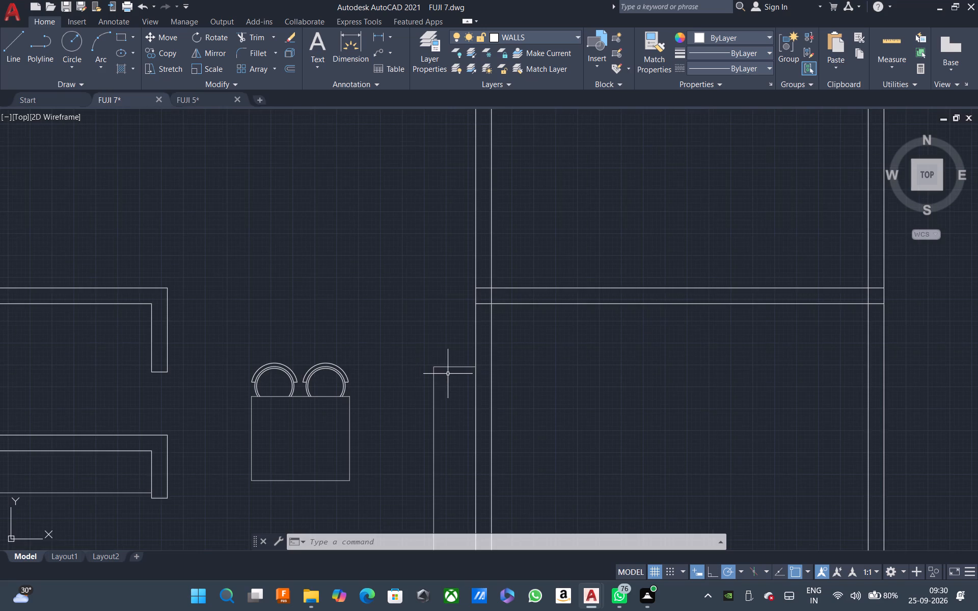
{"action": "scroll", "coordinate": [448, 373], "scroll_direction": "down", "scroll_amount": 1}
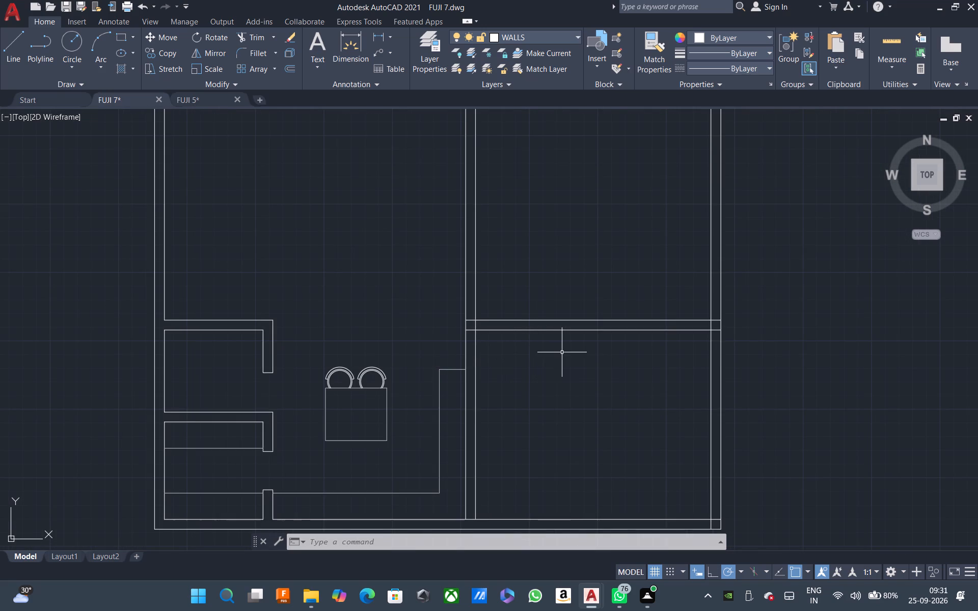
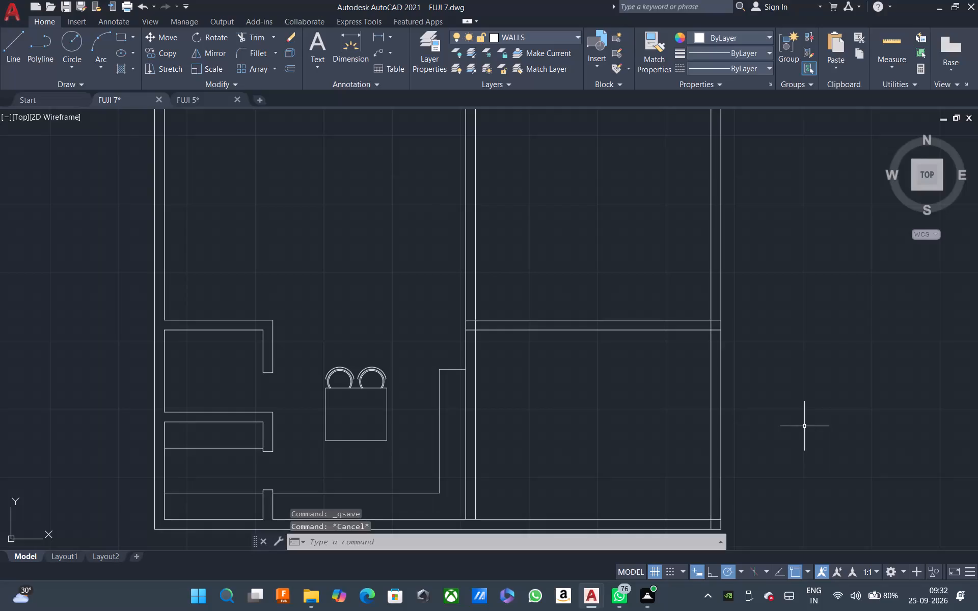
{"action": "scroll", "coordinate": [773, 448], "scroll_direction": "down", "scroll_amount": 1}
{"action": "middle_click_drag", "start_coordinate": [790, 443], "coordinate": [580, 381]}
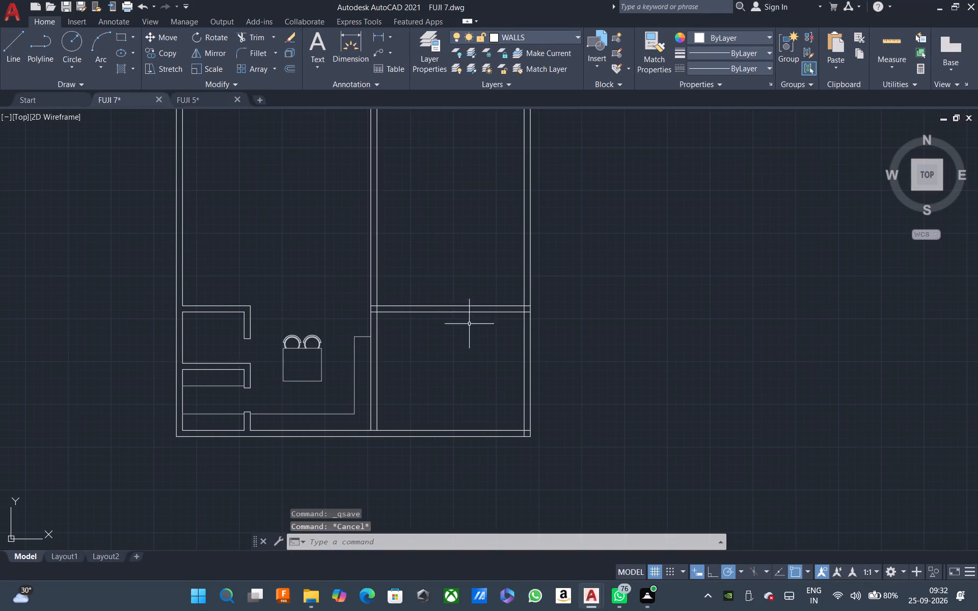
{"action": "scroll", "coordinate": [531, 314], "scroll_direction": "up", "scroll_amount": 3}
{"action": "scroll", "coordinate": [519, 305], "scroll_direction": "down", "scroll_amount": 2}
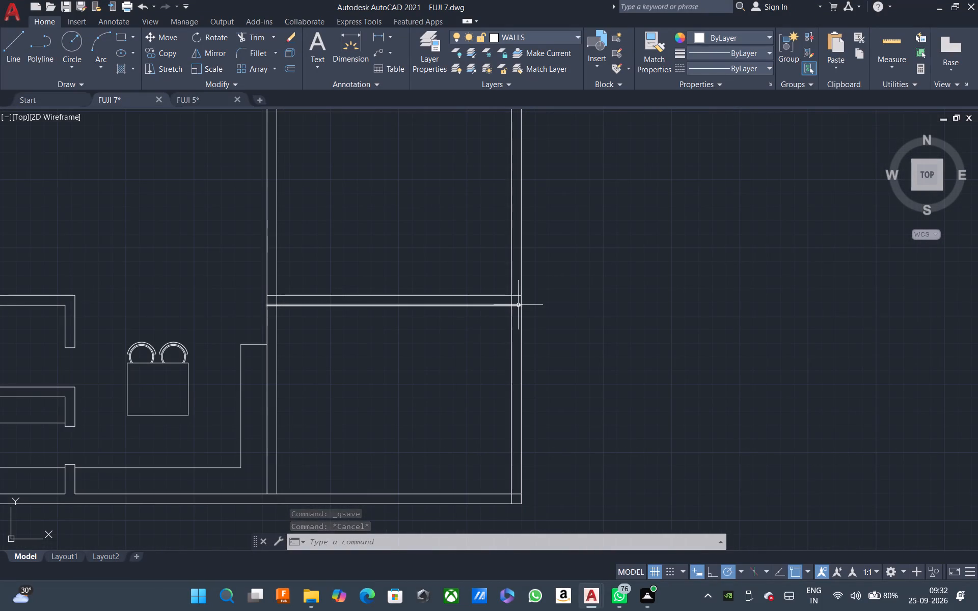
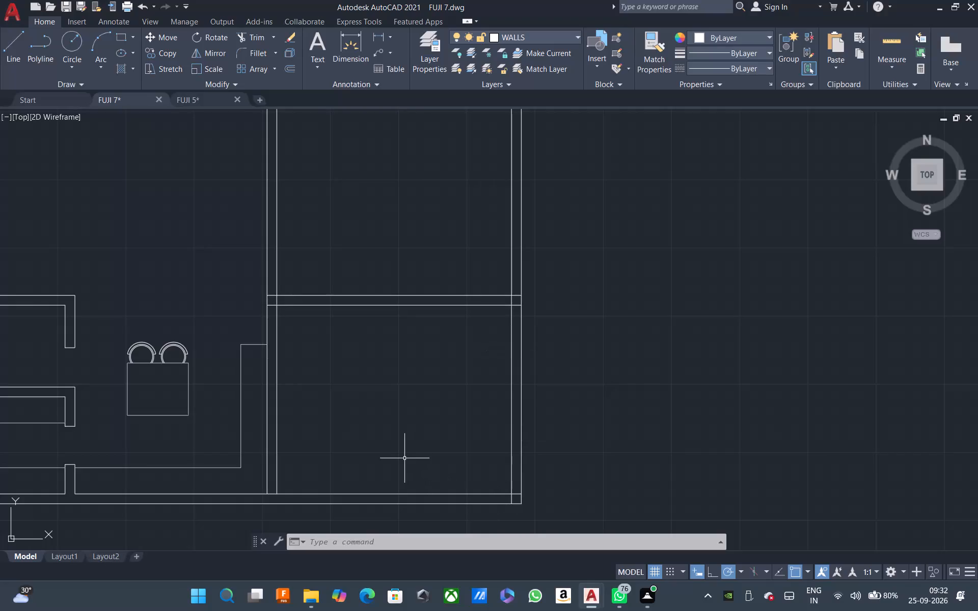
Offset the upper line of the east rooms' cross wall upward by 14'9".
{"action": "key", "text": "Escape"}
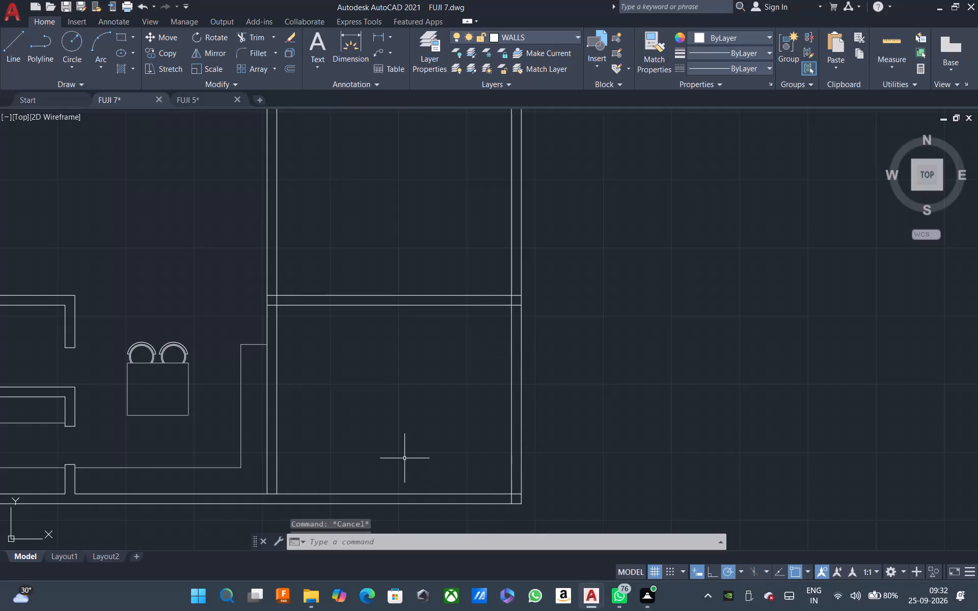
{"action": "middle_click_drag", "start_coordinate": [390, 385], "coordinate": [410, 466]}
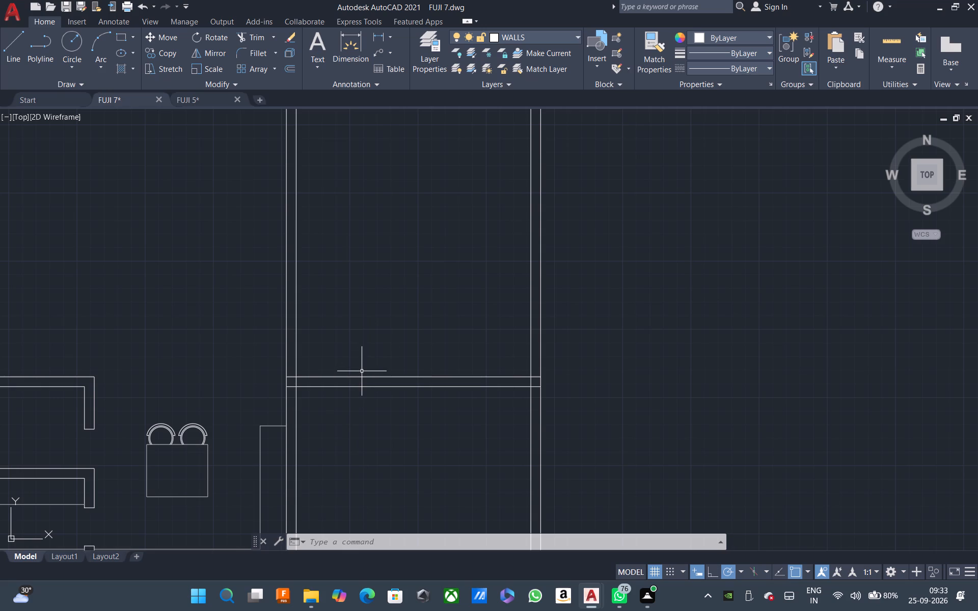
{"action": "type", "text": "O"}
{"action": "key", "text": "space"}
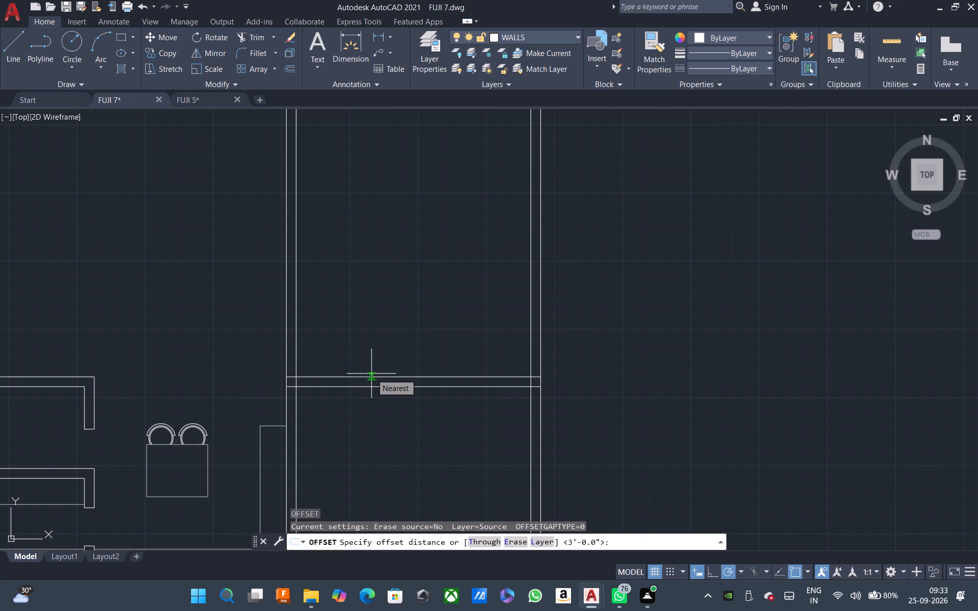
{"action": "key", "text": "1"}
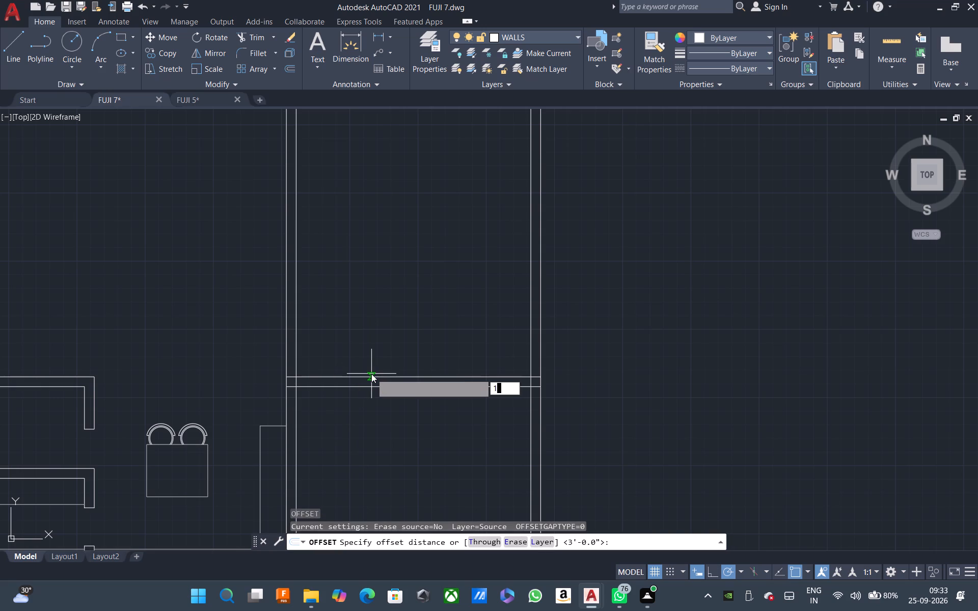
{"action": "type", "text": "4'"}
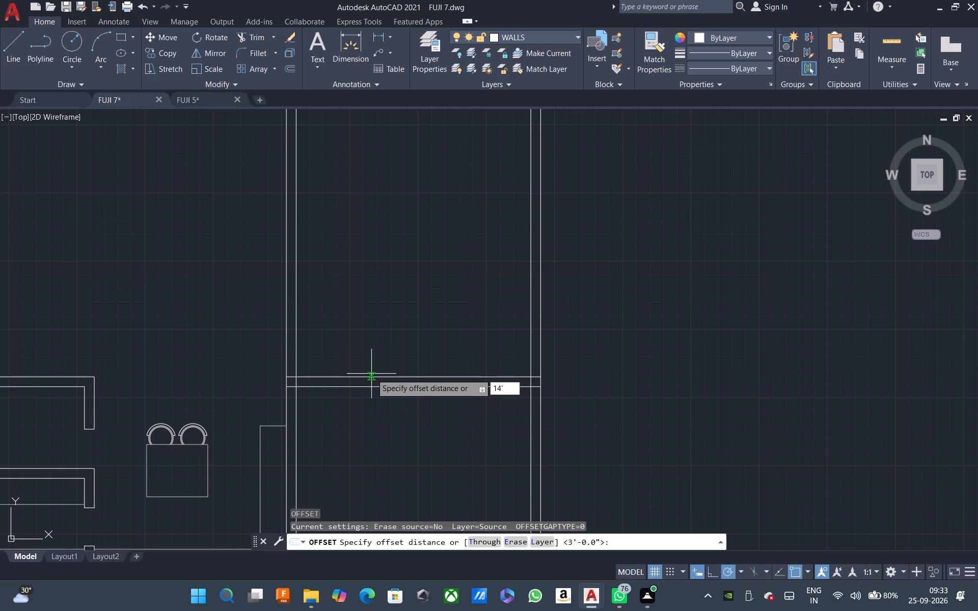
{"action": "type", "text": "9"}
{"action": "key", "text": "space"}
{"action": "left_click", "coordinate": [368, 376]}
{"action": "left_click", "coordinate": [367, 349]}
{"action": "key", "text": "Escape"}
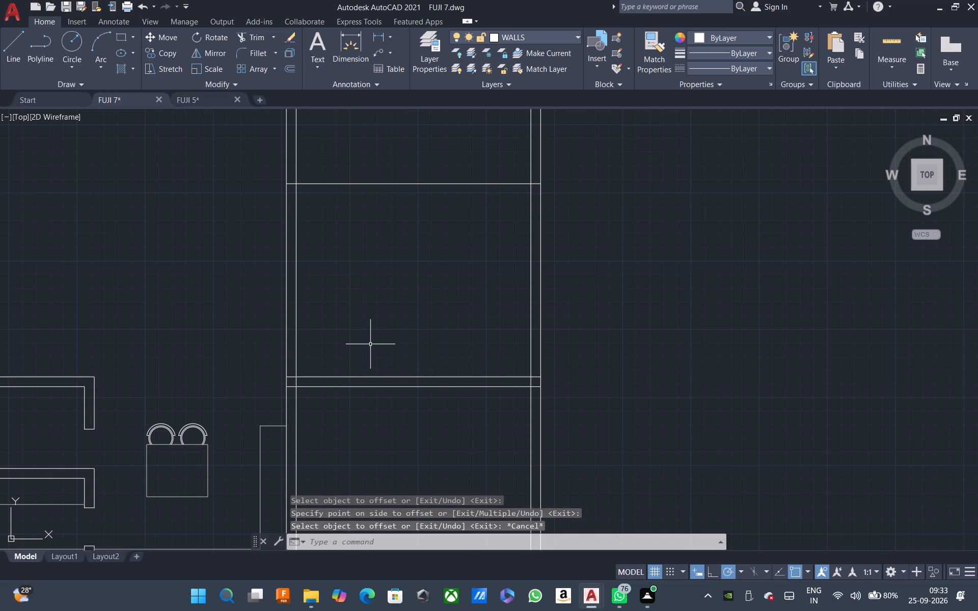
Offset the new cross line in the east bay upward by 9" to form a double-line wall.
{"action": "type", "text": "O 9"}
{"action": "key", "text": "space"}
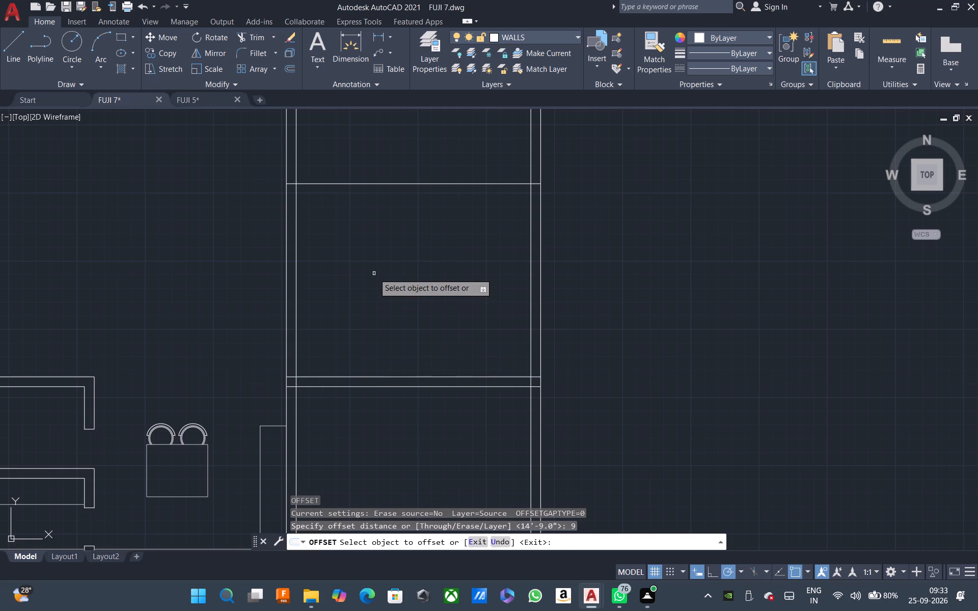
{"action": "left_click", "coordinate": [385, 182]}
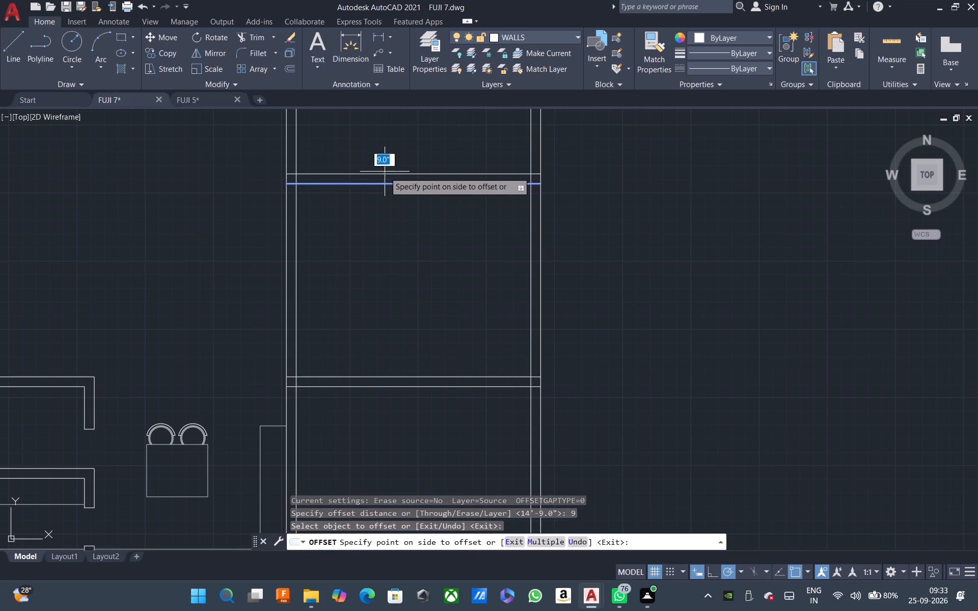
{"action": "left_click", "coordinate": [384, 160]}
{"action": "key", "text": "Escape"}
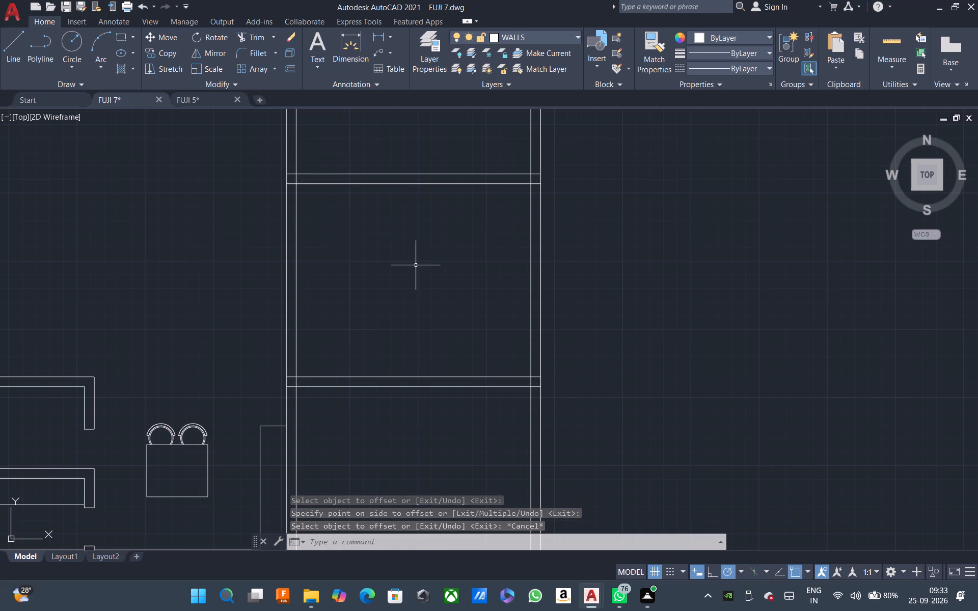
Offset the west face of the long middle vertical wall 17'7" toward the west outer wall.
{"action": "scroll", "coordinate": [416, 265], "scroll_direction": "down", "scroll_amount": 1}
{"action": "middle_click_drag", "start_coordinate": [403, 268], "coordinate": [505, 318]}
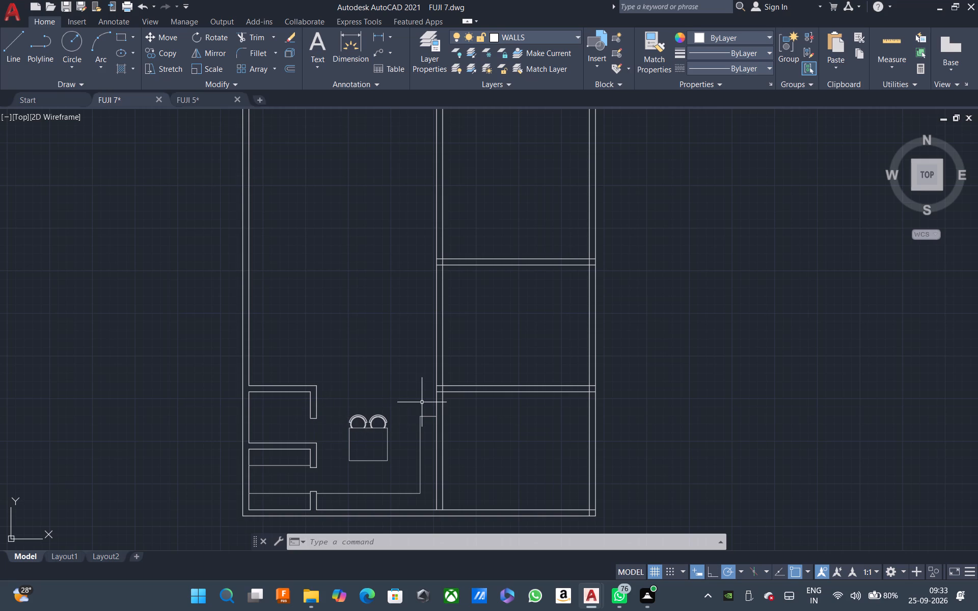
{"action": "key", "text": "o"}
{"action": "key", "text": "space"}
{"action": "type", "text": "1"}
{"action": "type", "text": "7'"}
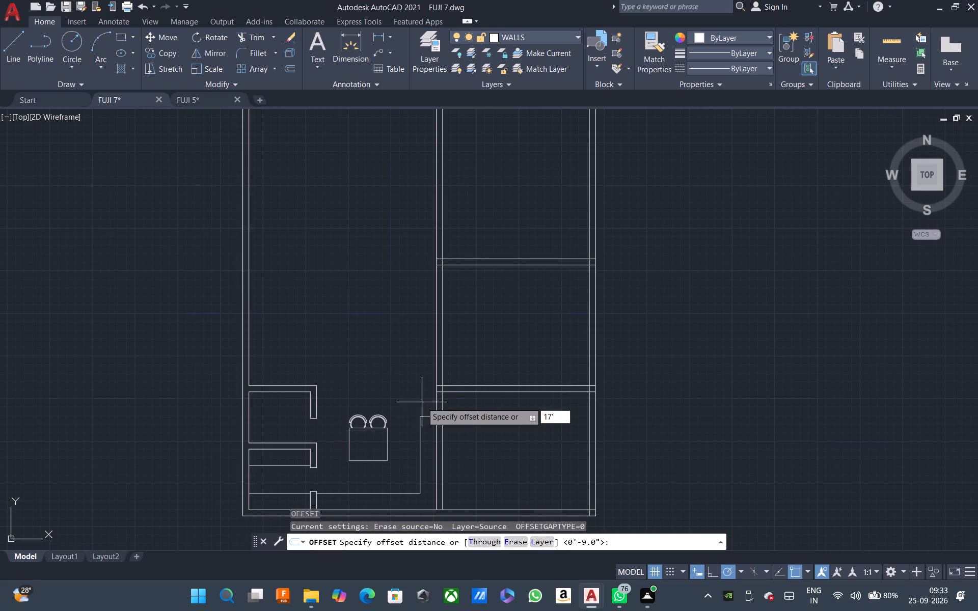
{"action": "type", "text": "7"}
{"action": "key", "text": "space"}
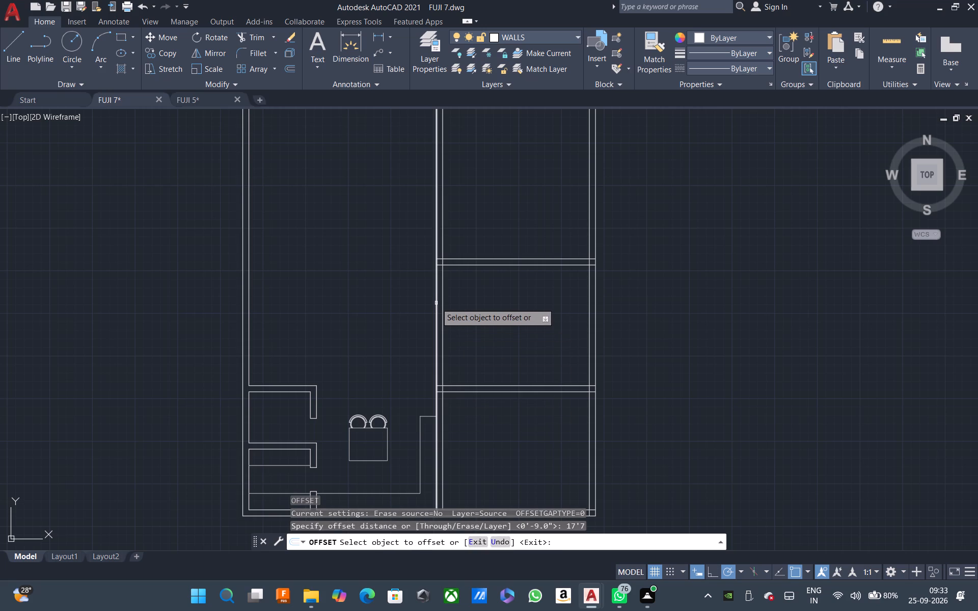
{"action": "left_click", "coordinate": [436, 303]}
{"action": "left_click", "coordinate": [282, 307]}
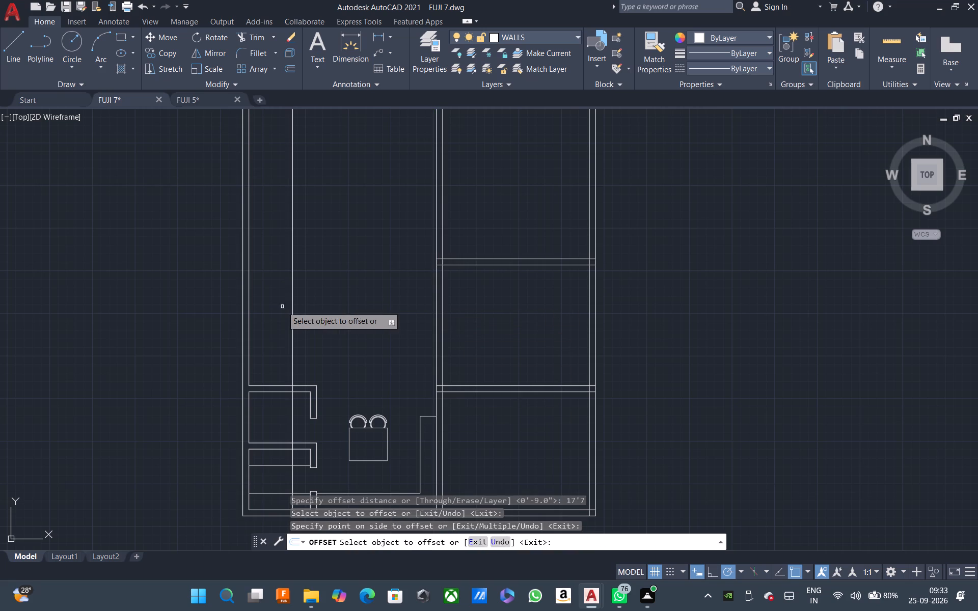
{"action": "key", "text": "Escape"}
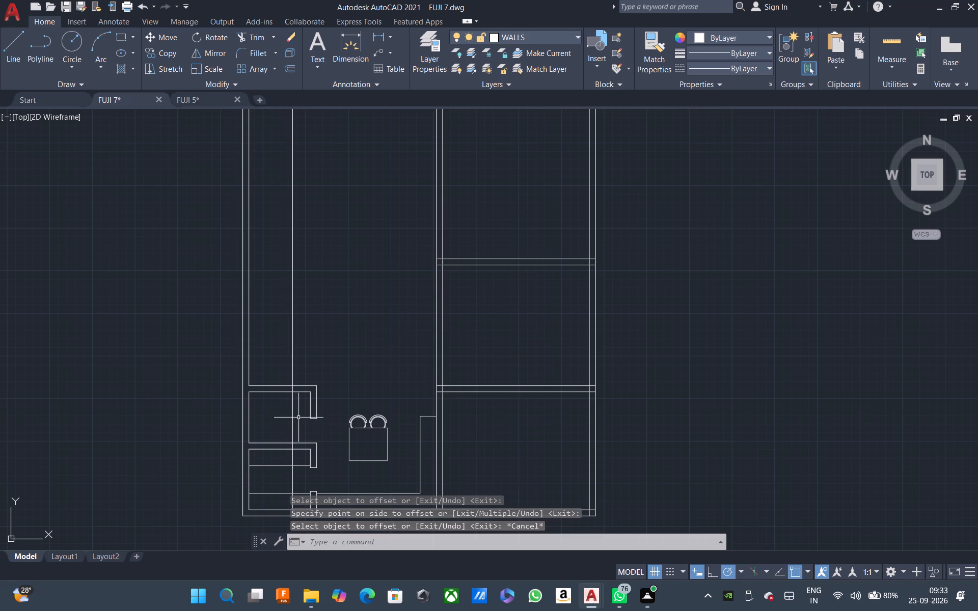
Trim the new vertical line where it crosses the small west room's top wall and erase the leftover piece below.
{"action": "type", "text": "TR"}
{"action": "key", "text": "space"}
{"action": "scroll", "coordinate": [288, 403], "scroll_direction": "up", "scroll_amount": 3}
{"action": "left_click", "coordinate": [306, 346]}
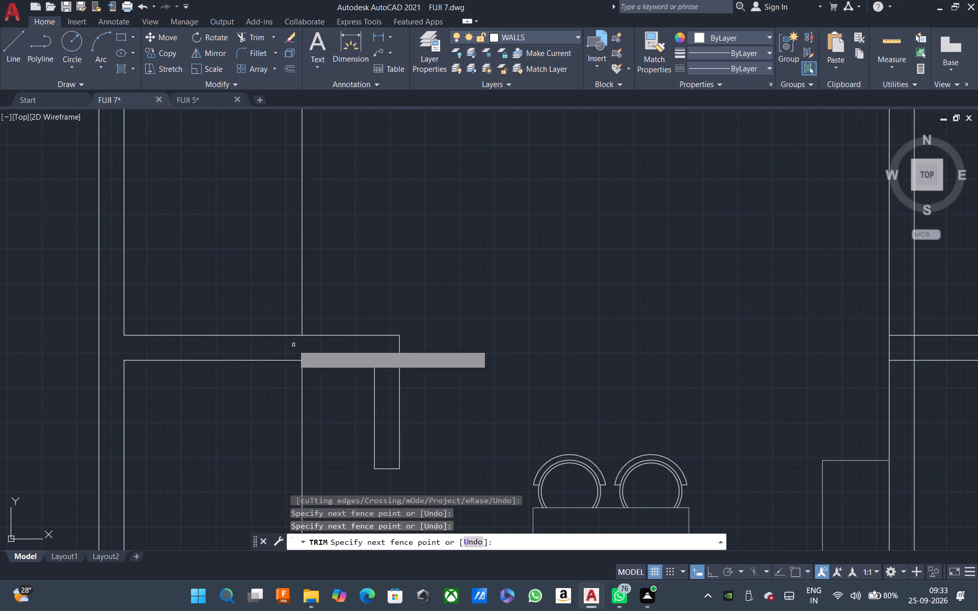
{"action": "left_click", "coordinate": [293, 345]}
{"action": "key", "text": "Escape"}
{"action": "left_click", "coordinate": [326, 391]}
{"action": "left_click", "coordinate": [267, 381]}
{"action": "type", "text": "E"}
{"action": "key", "text": "space"}
{"action": "scroll", "coordinate": [280, 382], "scroll_direction": "down", "scroll_amount": 3}
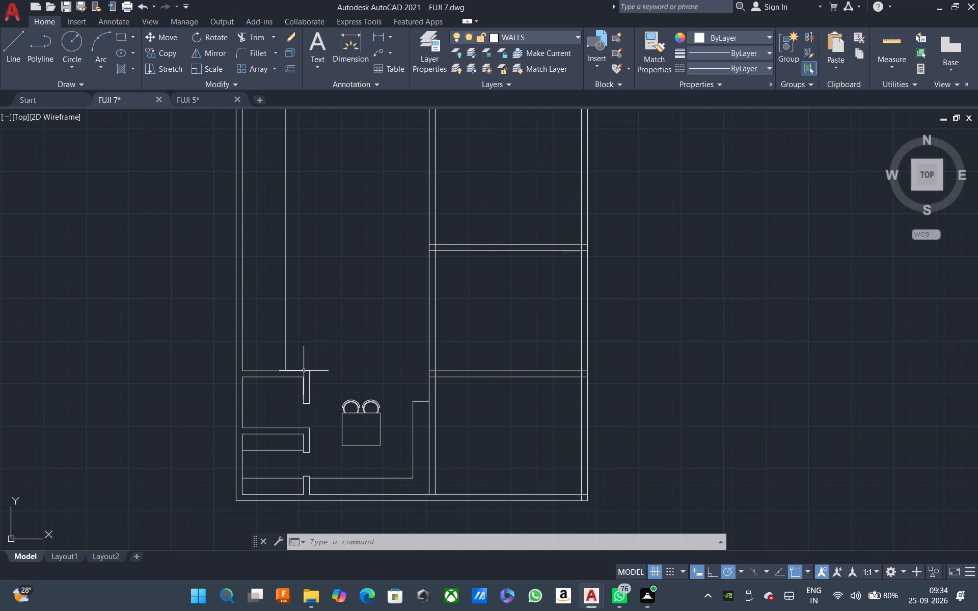
Offset the upper line of the small west room's top wall upward by 14'9".
{"action": "key", "text": "i"}
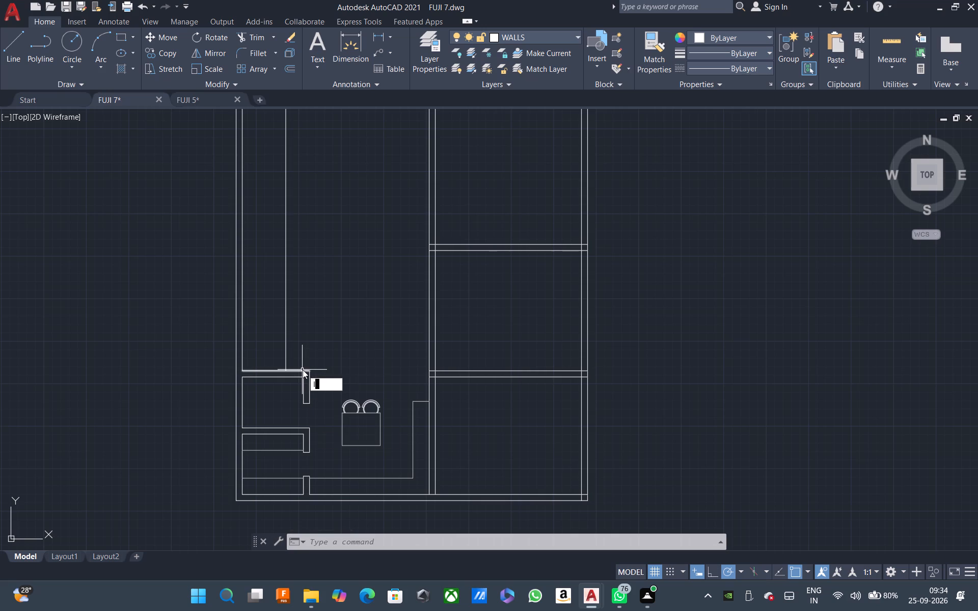
{"action": "key", "text": "BackSpace"}
{"action": "key", "text": "o"}
{"action": "key", "text": "space"}
{"action": "type", "text": "14'"}
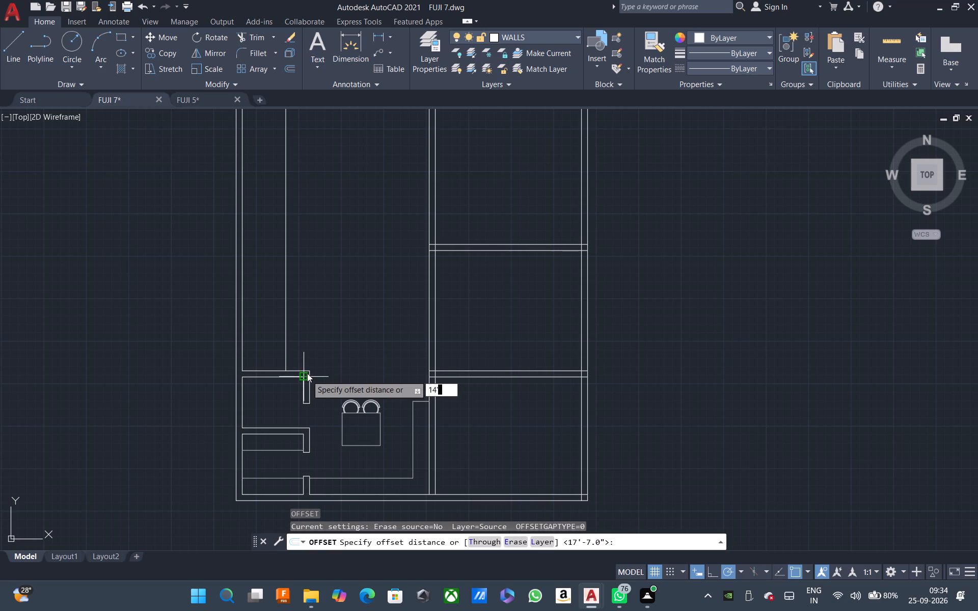
{"action": "type", "text": "9"}
{"action": "key", "text": "space"}
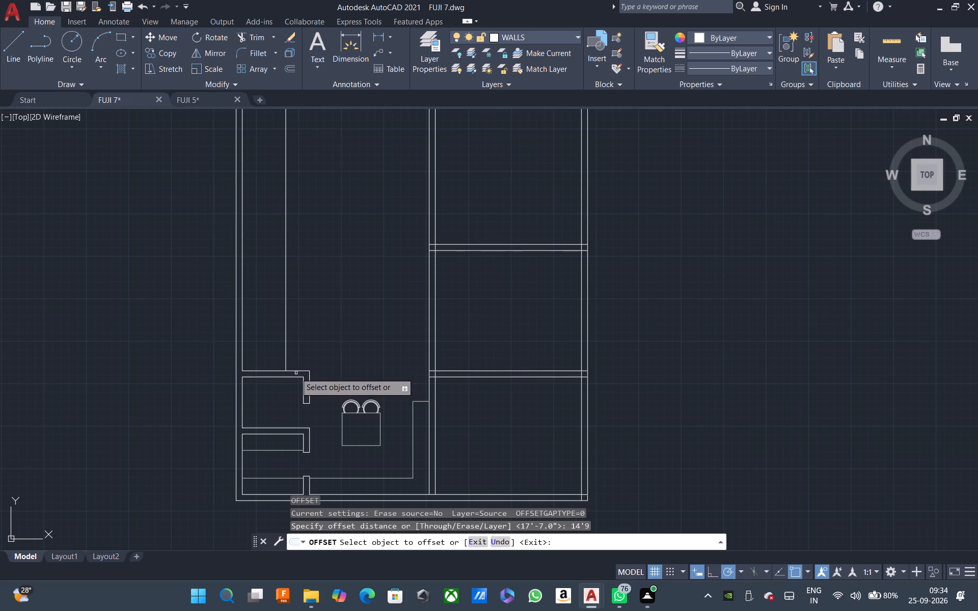
{"action": "left_click", "coordinate": [293, 371]}
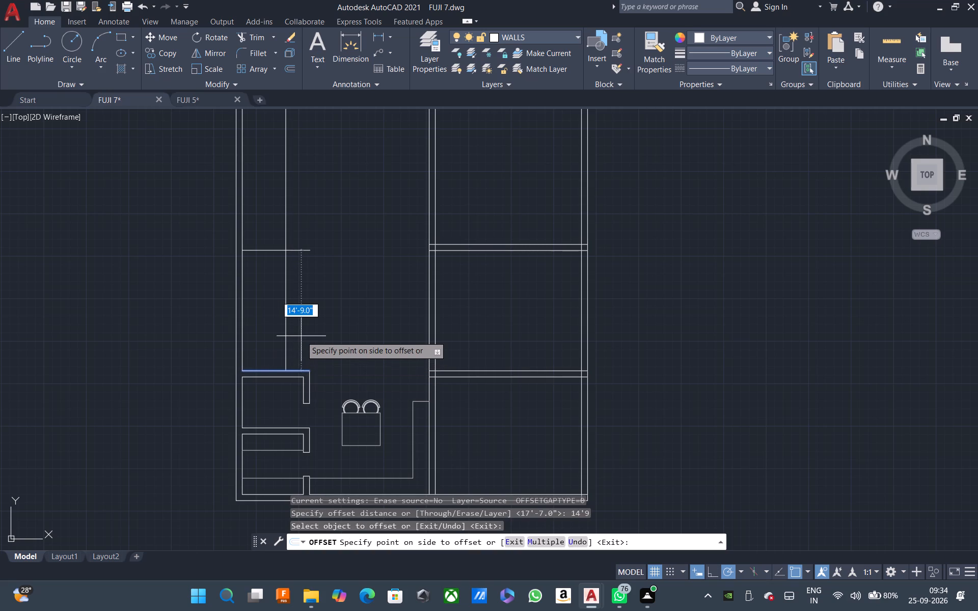
{"action": "left_click", "coordinate": [301, 336]}
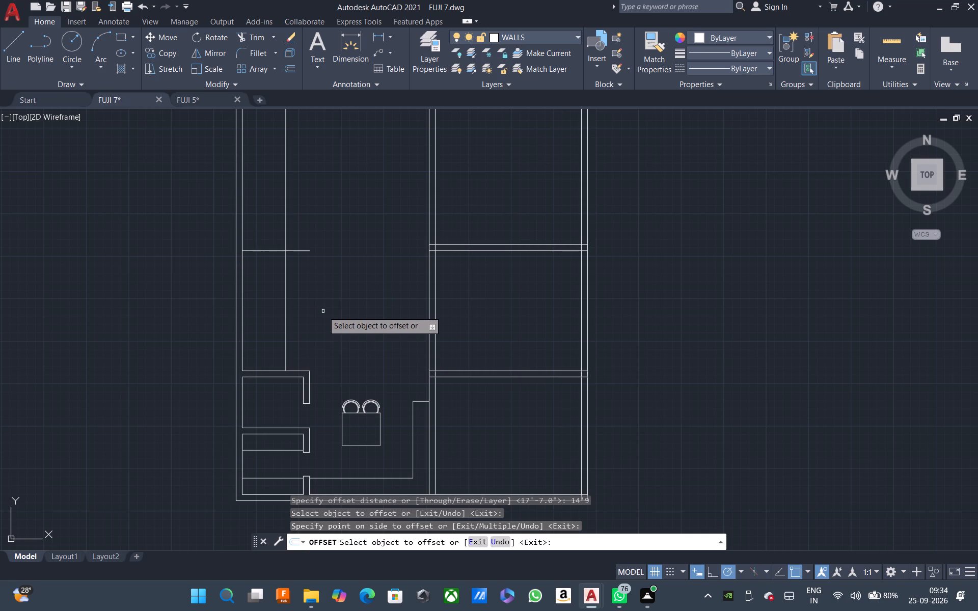
{"action": "scroll", "coordinate": [302, 245], "scroll_direction": "up", "scroll_amount": 4}
{"action": "scroll", "coordinate": [303, 245], "scroll_direction": "down", "scroll_amount": 4}
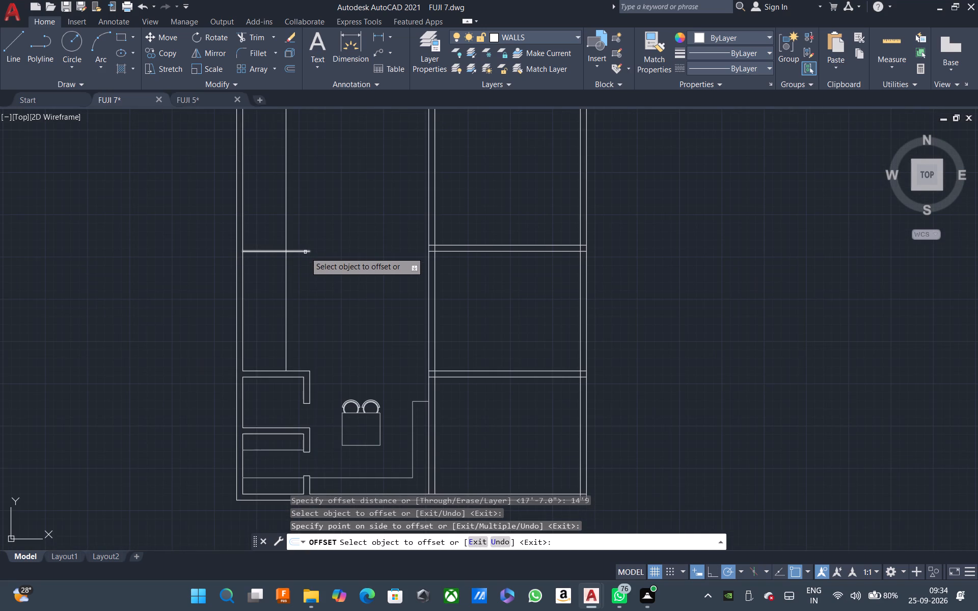
{"action": "key", "text": "Escape"}
Inspect the new west-side lines and measure the spacing between the offset line and the small room's top wall.
{"action": "scroll", "coordinate": [288, 247], "scroll_direction": "up", "scroll_amount": 1}
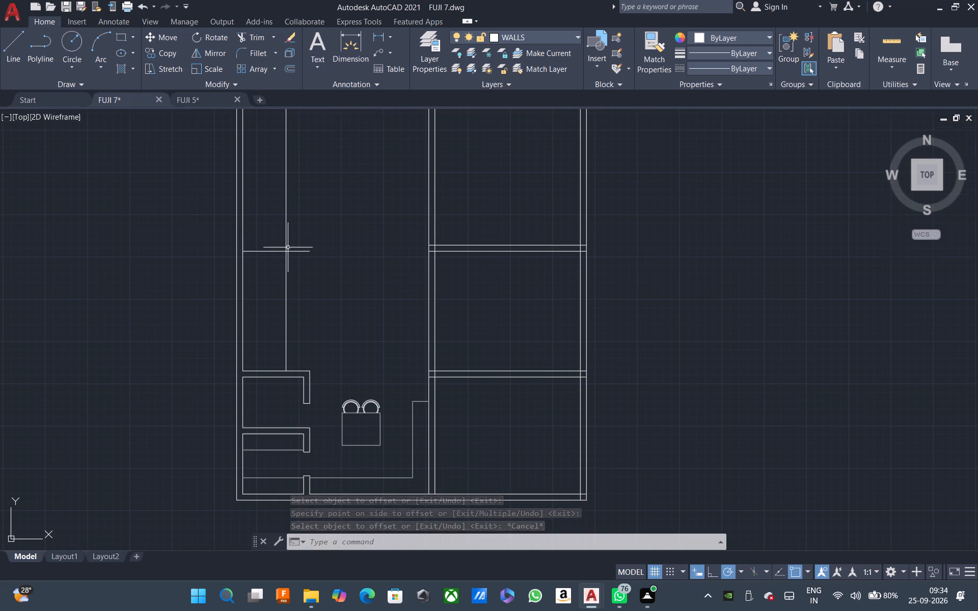
{"action": "scroll", "coordinate": [288, 247], "scroll_direction": "up", "scroll_amount": 1}
{"action": "scroll", "coordinate": [289, 247], "scroll_direction": "down", "scroll_amount": 2}
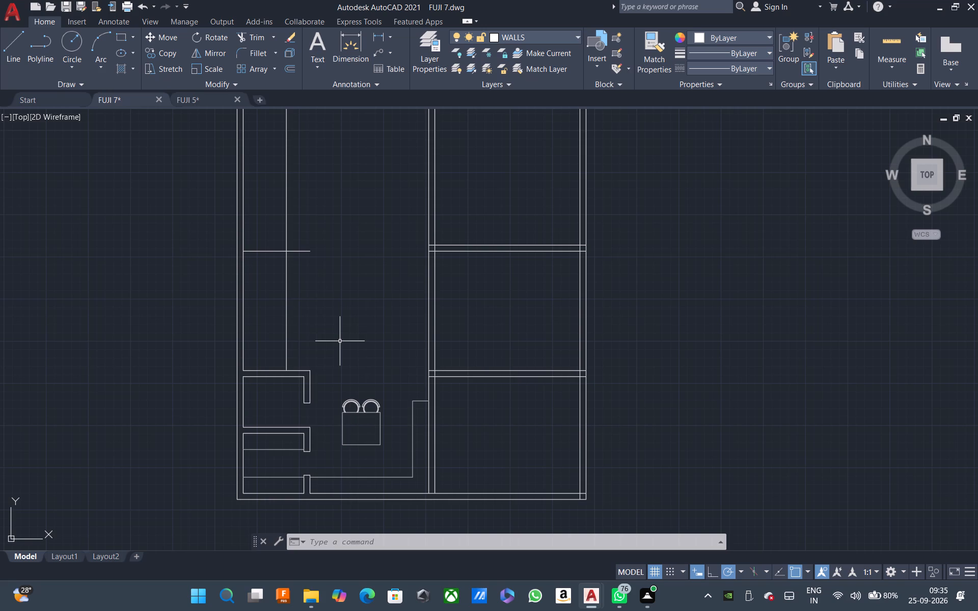
{"action": "scroll", "coordinate": [294, 229], "scroll_direction": "up", "scroll_amount": 2}
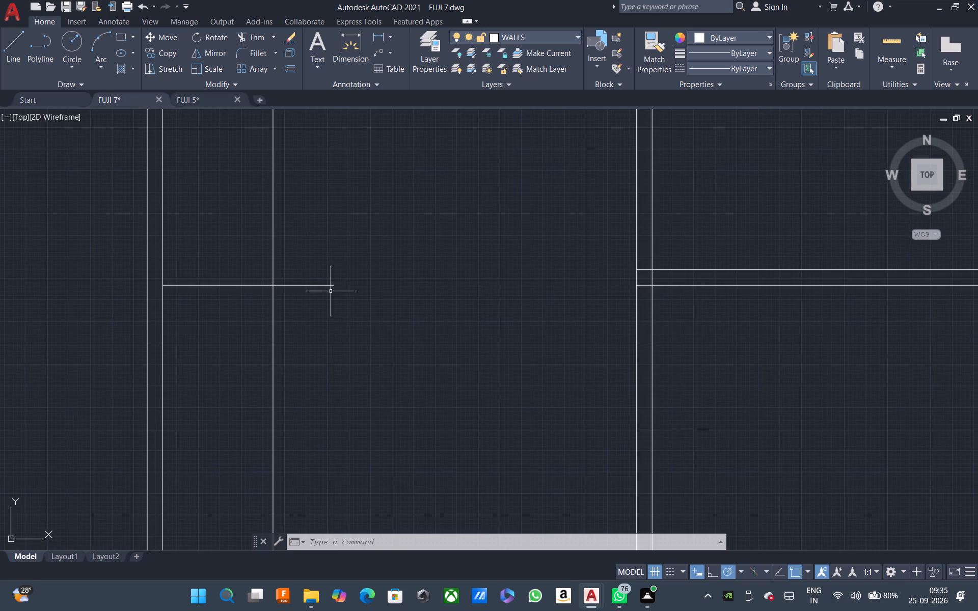
{"action": "scroll", "coordinate": [331, 291], "scroll_direction": "down", "scroll_amount": 1}
{"action": "middle_click_drag", "start_coordinate": [296, 436], "coordinate": [324, 373]}
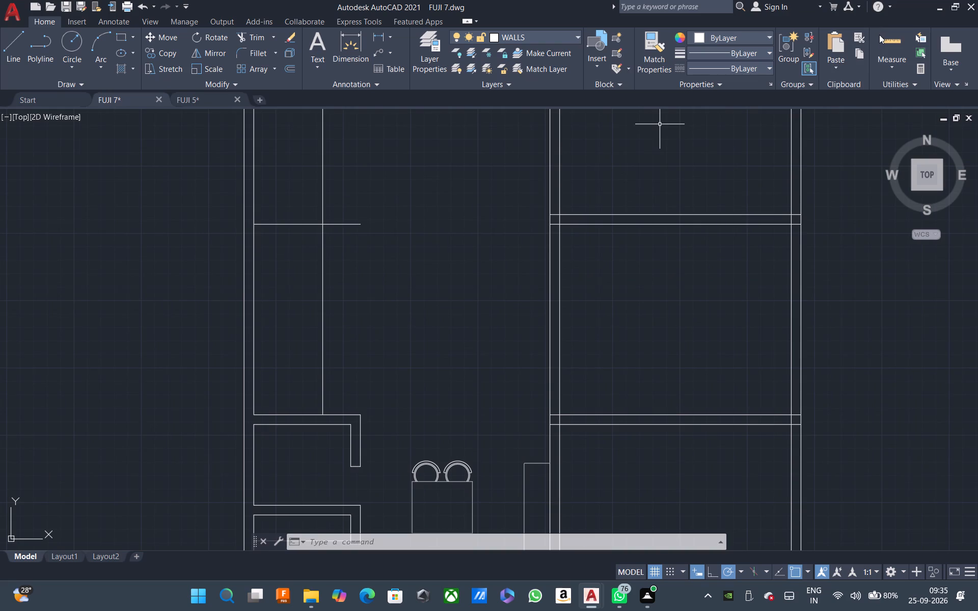
{"action": "left_click", "coordinate": [883, 35]}
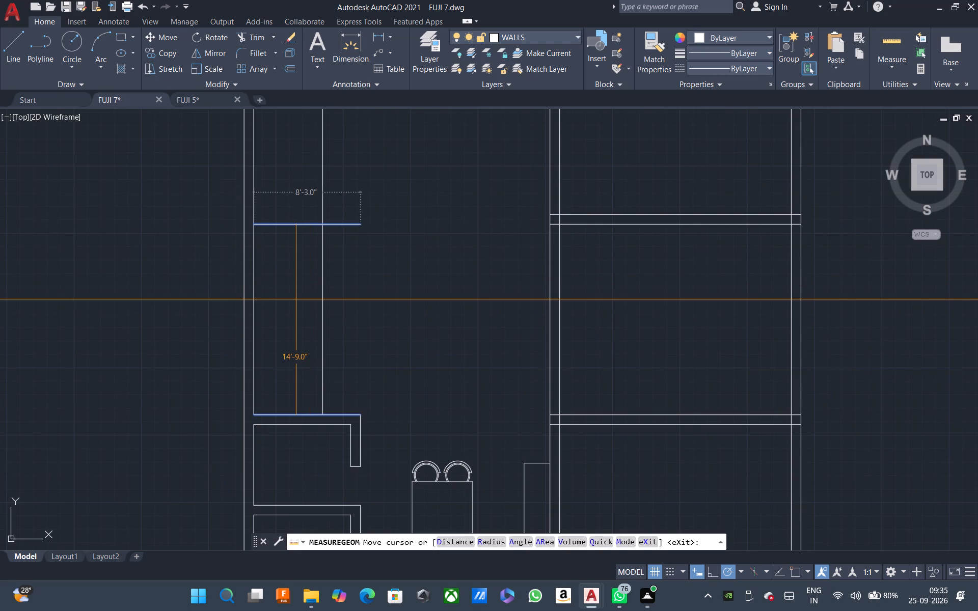
{"action": "key", "text": "Escape"}
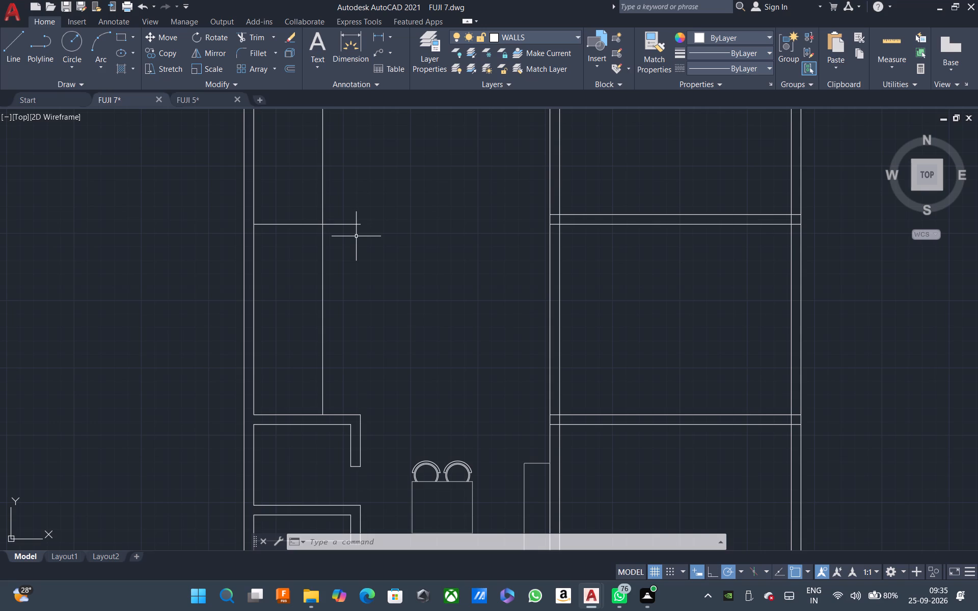
Measure the spacing between the partition walls of the east rooms and examine the layout above them.
{"action": "type", "text": "O"}
{"action": "key", "text": "space"}
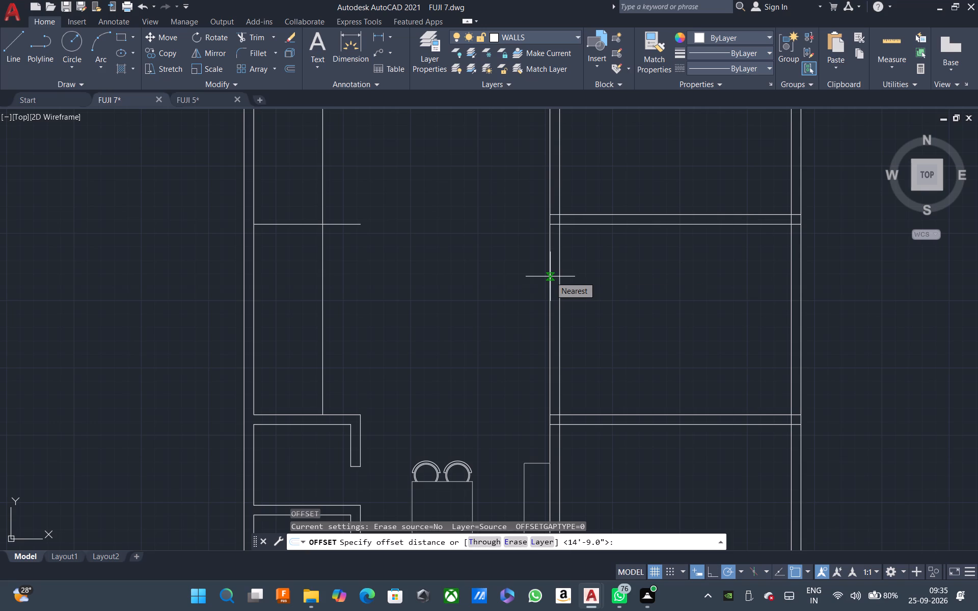
{"action": "scroll", "coordinate": [550, 276], "scroll_direction": "down", "scroll_amount": 3}
{"action": "middle_click_drag", "start_coordinate": [594, 330], "coordinate": [584, 330]}
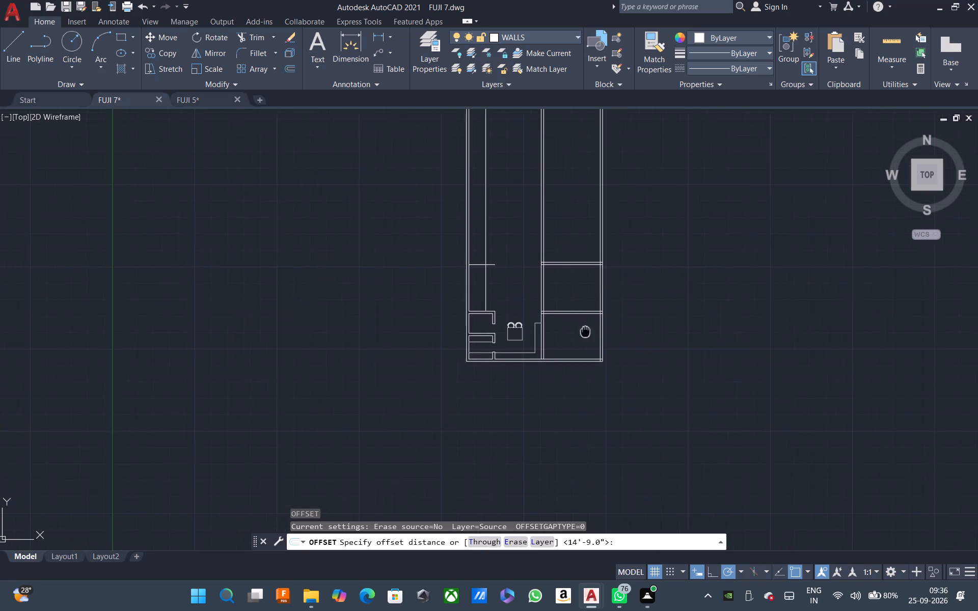
{"action": "middle_click_drag", "start_coordinate": [584, 330], "coordinate": [527, 356]}
{"action": "scroll", "coordinate": [527, 356], "scroll_direction": "up", "scroll_amount": 1}
{"action": "left_click", "coordinate": [877, 37]}
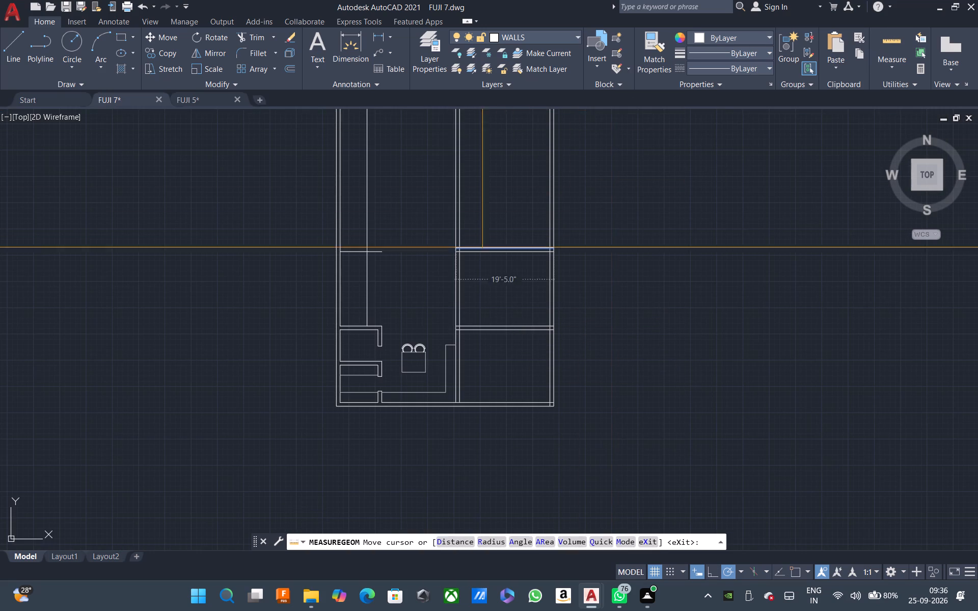
{"action": "scroll", "coordinate": [481, 277], "scroll_direction": "up", "scroll_amount": 2}
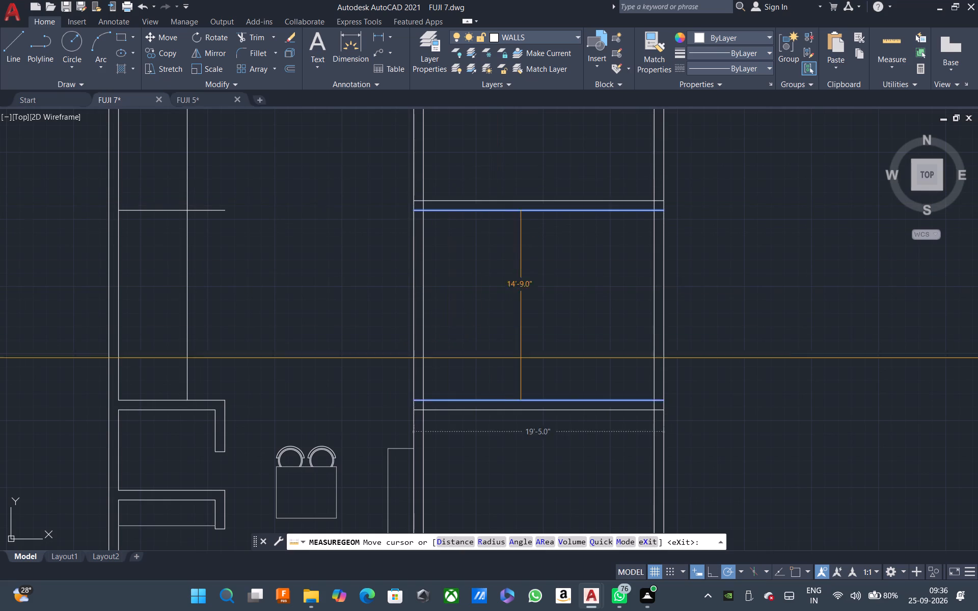
{"action": "scroll", "coordinate": [508, 445], "scroll_direction": "down", "scroll_amount": 1}
{"action": "middle_click_drag", "start_coordinate": [523, 460], "coordinate": [474, 412]}
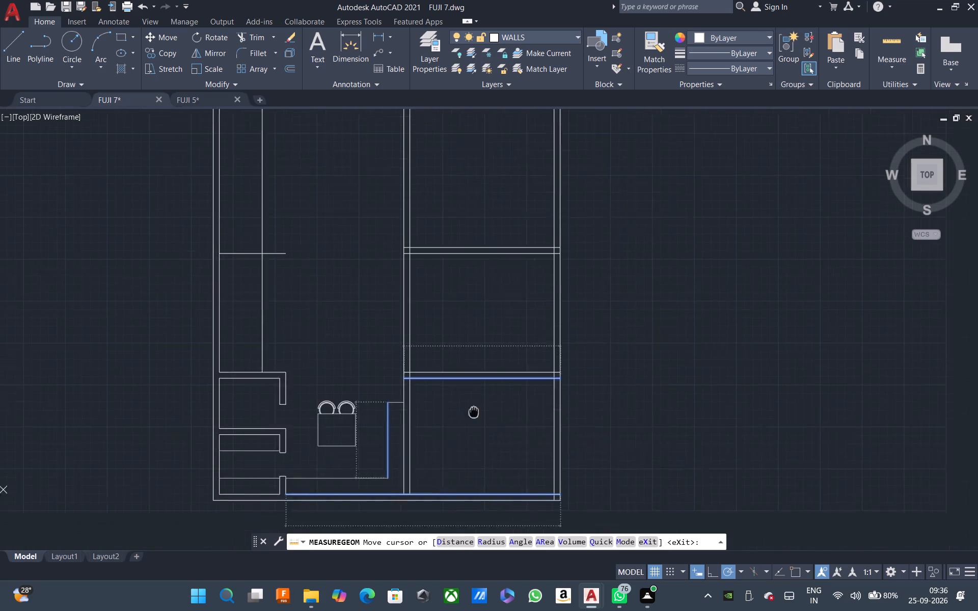
{"action": "middle_click_drag", "start_coordinate": [474, 412], "coordinate": [448, 393]}
{"action": "middle_click_drag", "start_coordinate": [445, 298], "coordinate": [453, 390]}
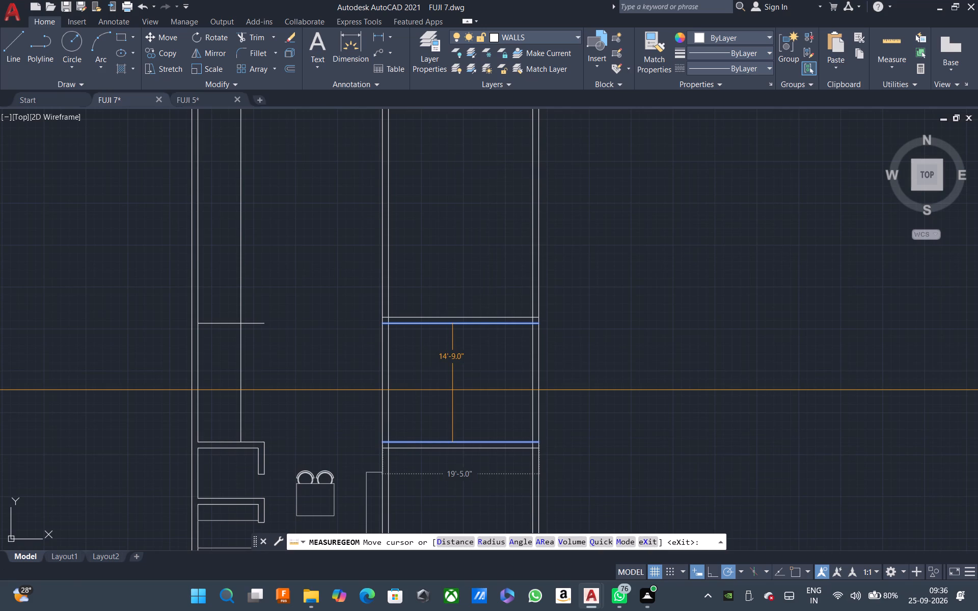
{"action": "middle_click_drag", "start_coordinate": [459, 302], "coordinate": [466, 440]}
{"action": "key", "text": "Escape"}
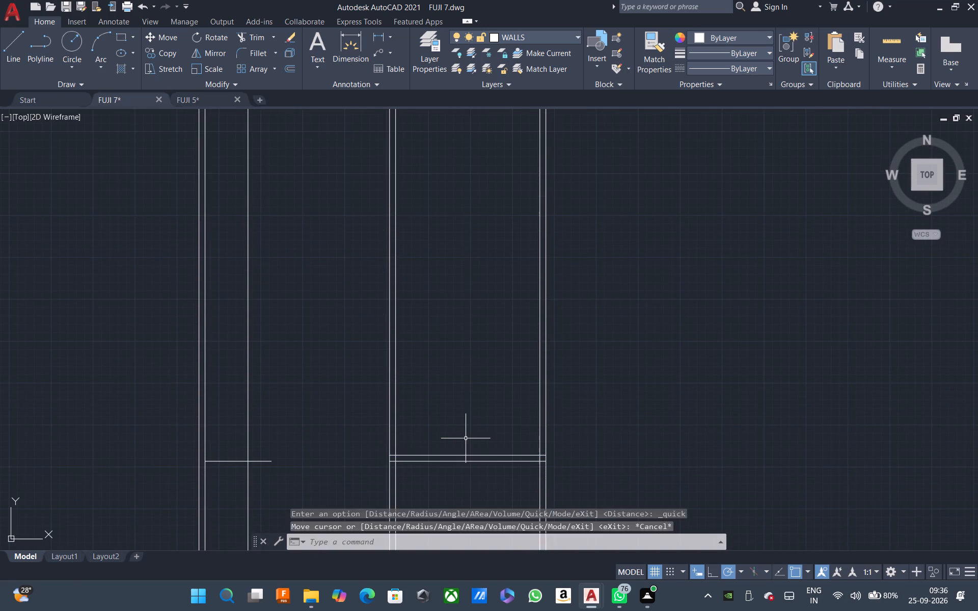
Offset the upper line of the east side's topmost partition wall upward by 19'8".
{"action": "key", "text": "Escape"}
{"action": "key", "text": "o"}
{"action": "key", "text": "space"}
{"action": "type", "text": "19"}
{"action": "key", "text": "apostrophe"}
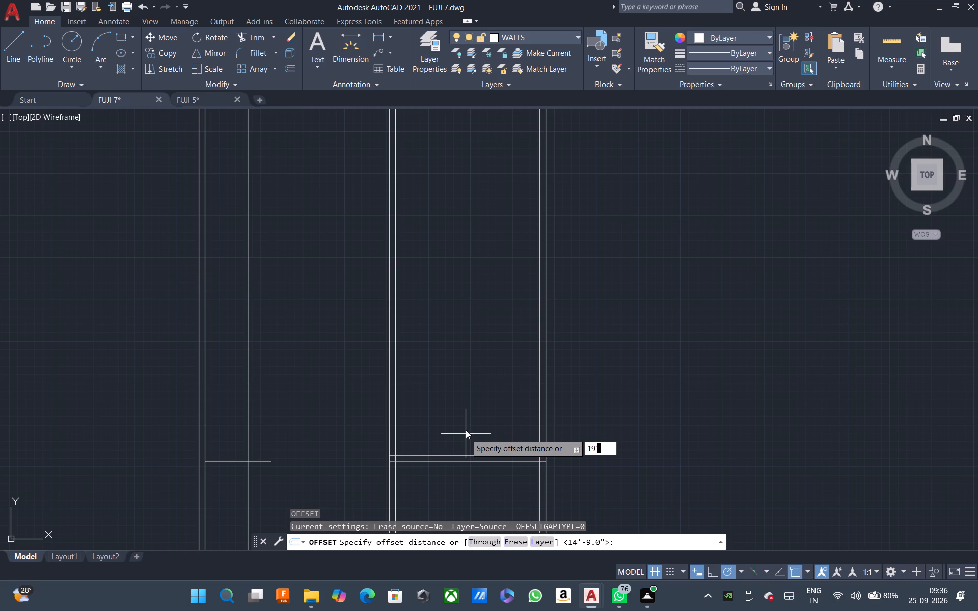
{"action": "type", "text": "8"}
{"action": "key", "text": "space"}
{"action": "left_click", "coordinate": [455, 454]}
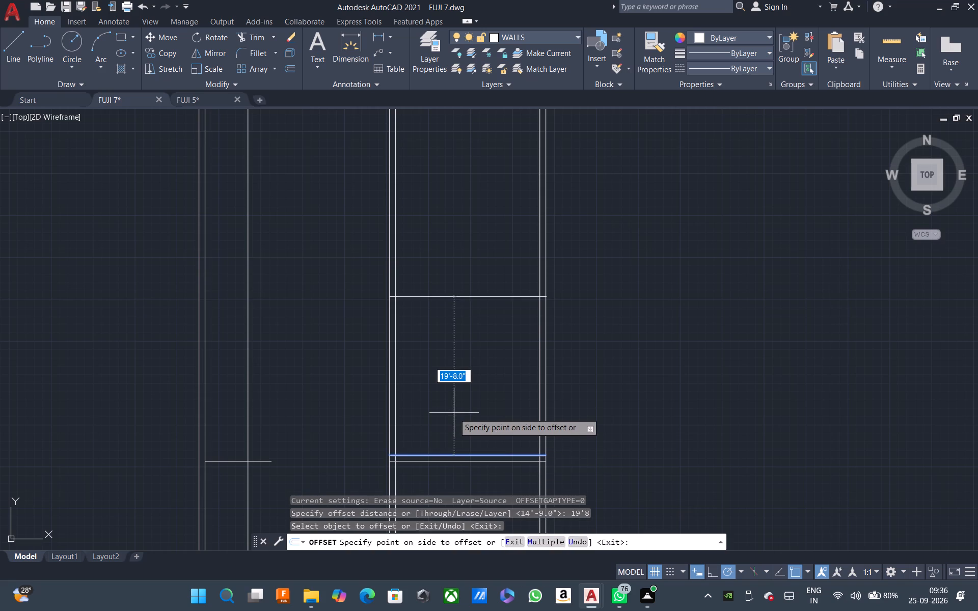
{"action": "left_click", "coordinate": [454, 409]}
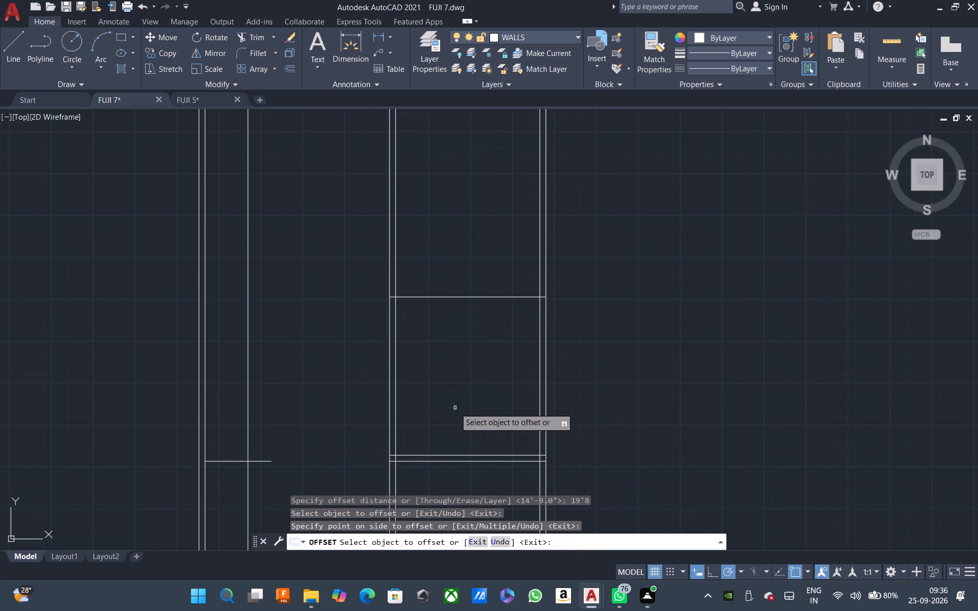
{"action": "key", "text": "Escape"}
Offset the new horizontal line upward by 9" to form the wall thickness.
{"action": "type", "text": "O"}
{"action": "key", "text": "space"}
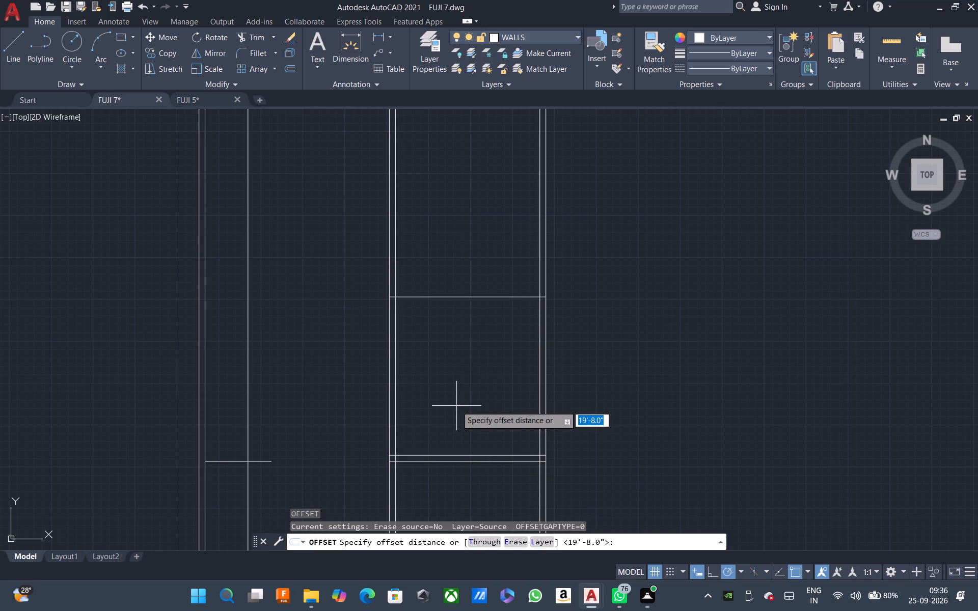
{"action": "type", "text": "9"}
{"action": "key", "text": "space"}
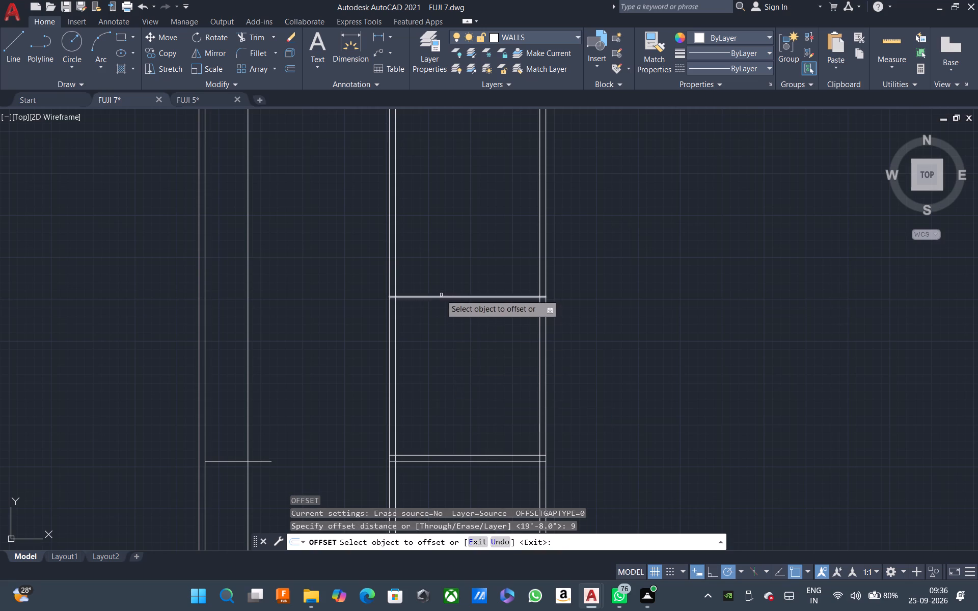
{"action": "left_click", "coordinate": [437, 296]}
{"action": "left_click", "coordinate": [431, 218]}
{"action": "key", "text": "Escape"}
{"action": "key", "text": "Escape"}
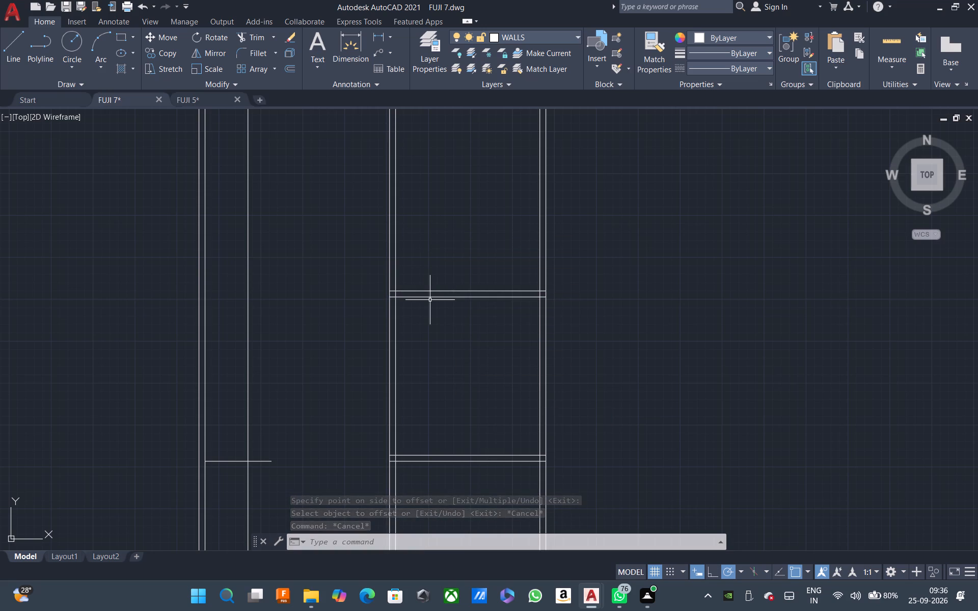
Trim the overlapping line pieces where the new partition wall meets the long middle vertical wall.
{"action": "left_click", "coordinate": [907, 37]}
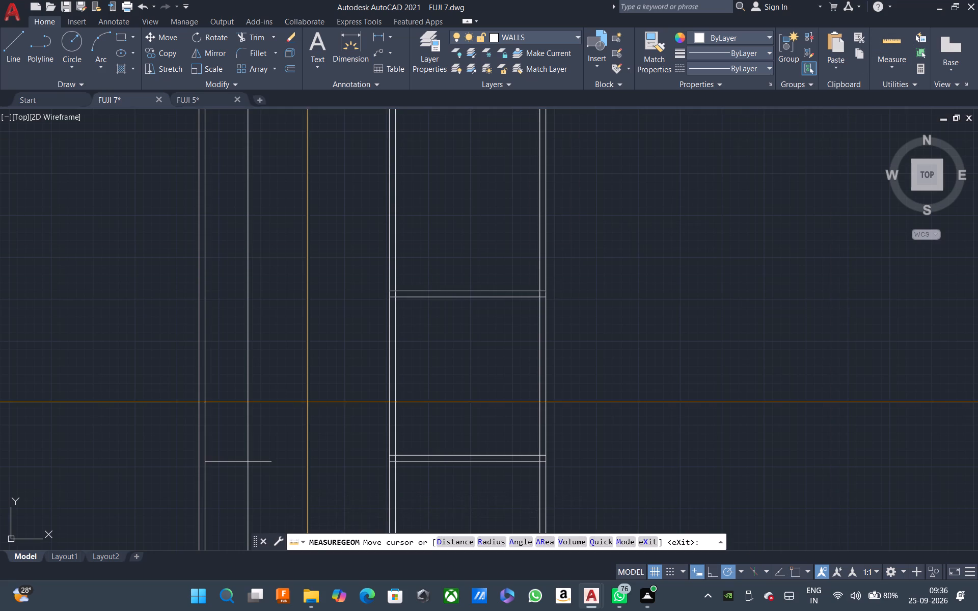
{"action": "key", "text": "Escape"}
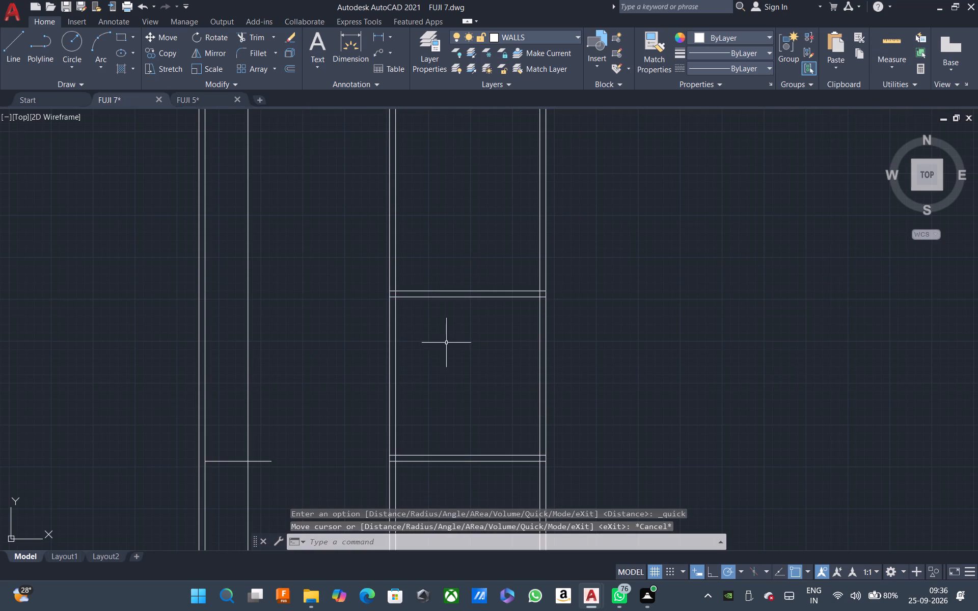
{"action": "type", "text": "TR"}
{"action": "key", "text": "space"}
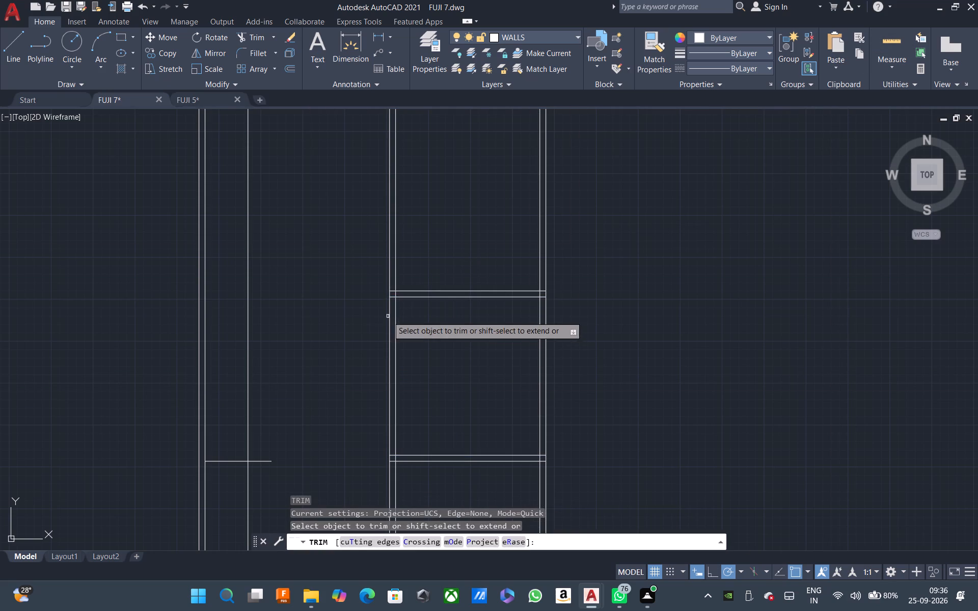
{"action": "scroll", "coordinate": [387, 316], "scroll_direction": "up", "scroll_amount": 1}
{"action": "left_click", "coordinate": [399, 279]}
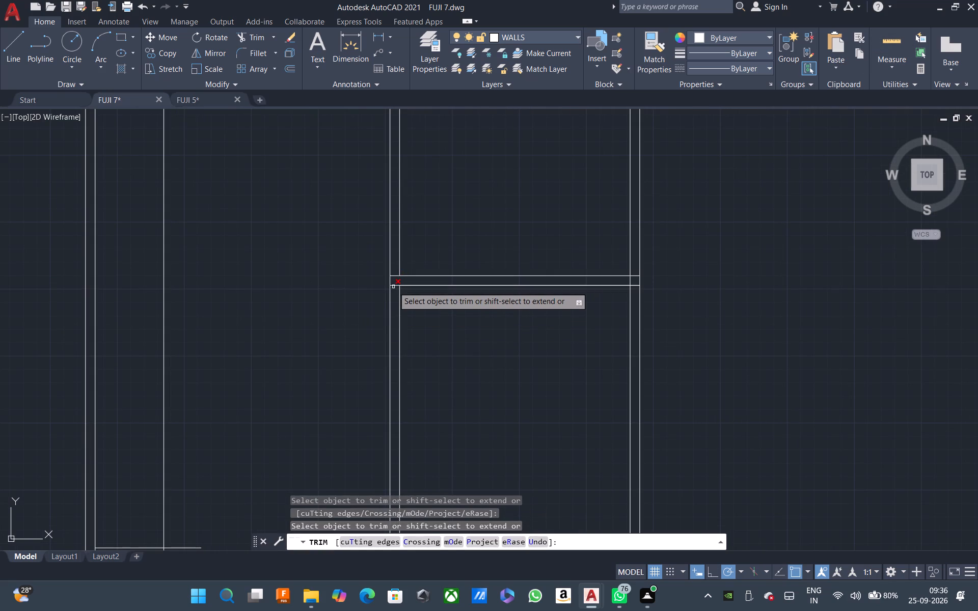
{"action": "left_click", "coordinate": [393, 286]}
{"action": "key", "text": "Escape"}
Trim the overlapping line pieces where the new partition wall meets the east outer wall.
{"action": "left_click", "coordinate": [879, 43]}
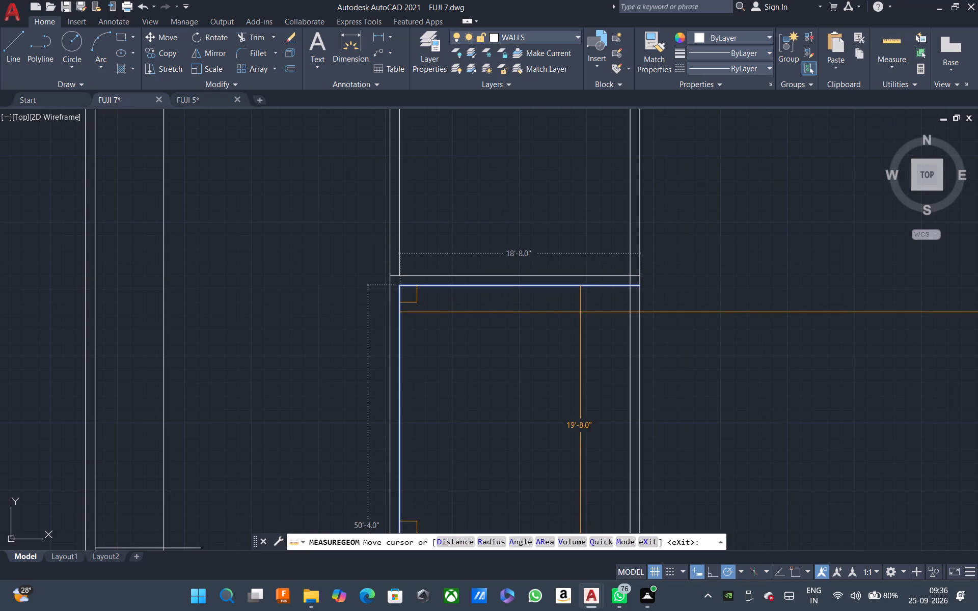
{"action": "key", "text": "Escape"}
{"action": "key", "text": "space"}
{"action": "key", "text": "Escape"}
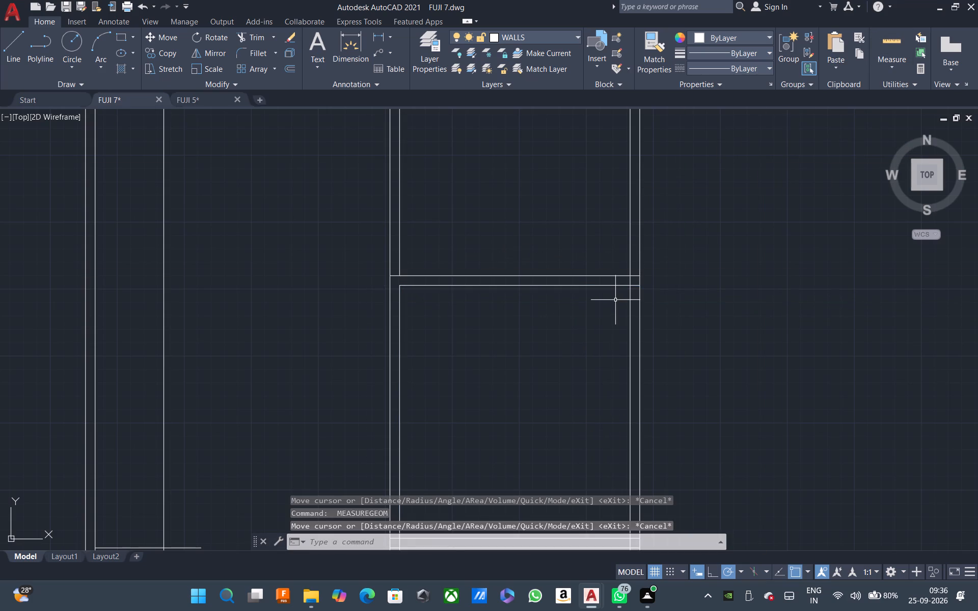
{"action": "type", "text": "TR"}
{"action": "key", "text": "space"}
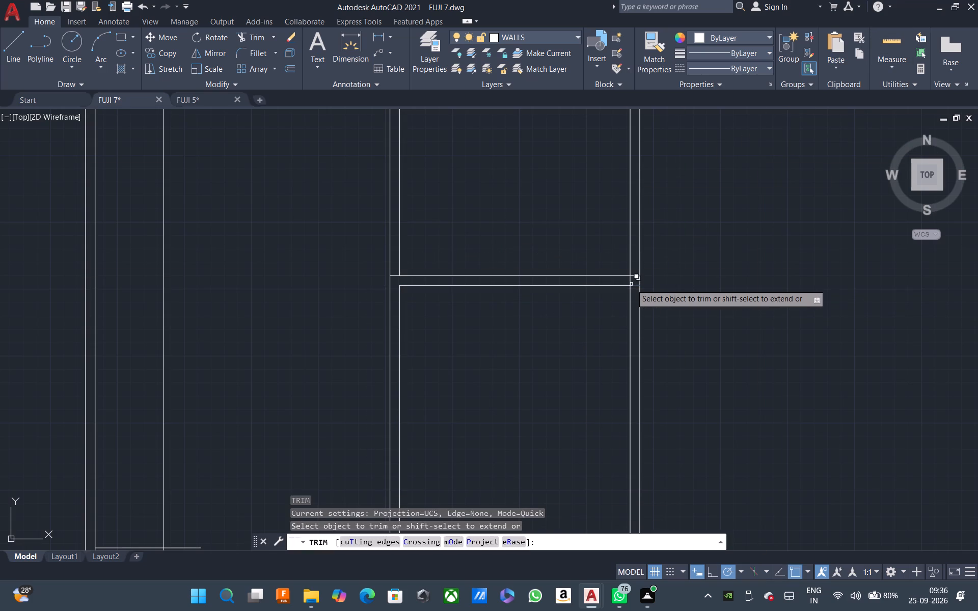
{"action": "left_click", "coordinate": [631, 284]}
{"action": "left_click", "coordinate": [629, 282]}
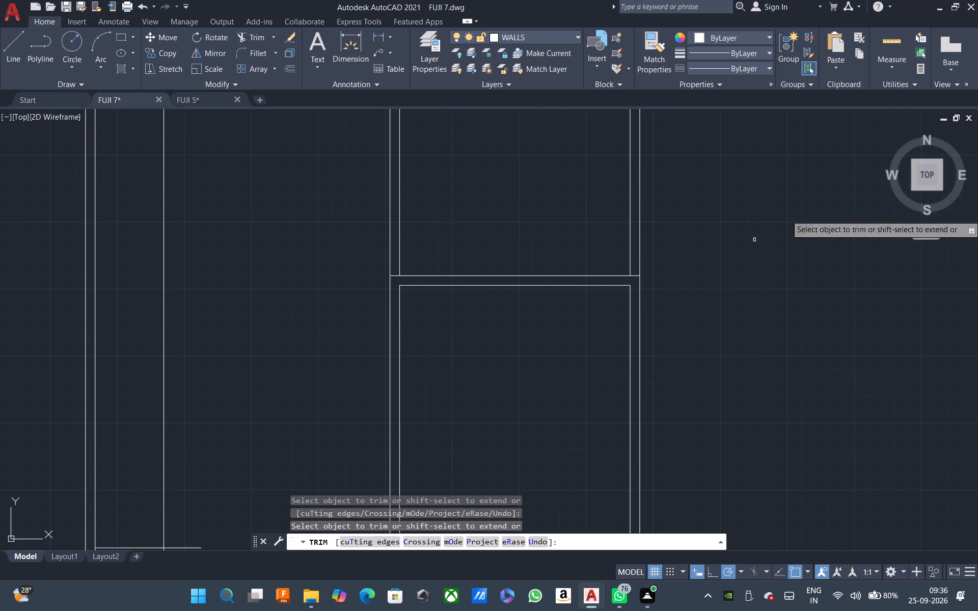
{"action": "key", "text": "Escape"}
Measure the new east room's inside width and height and review its position in the whole plan.
{"action": "left_click", "coordinate": [893, 39]}
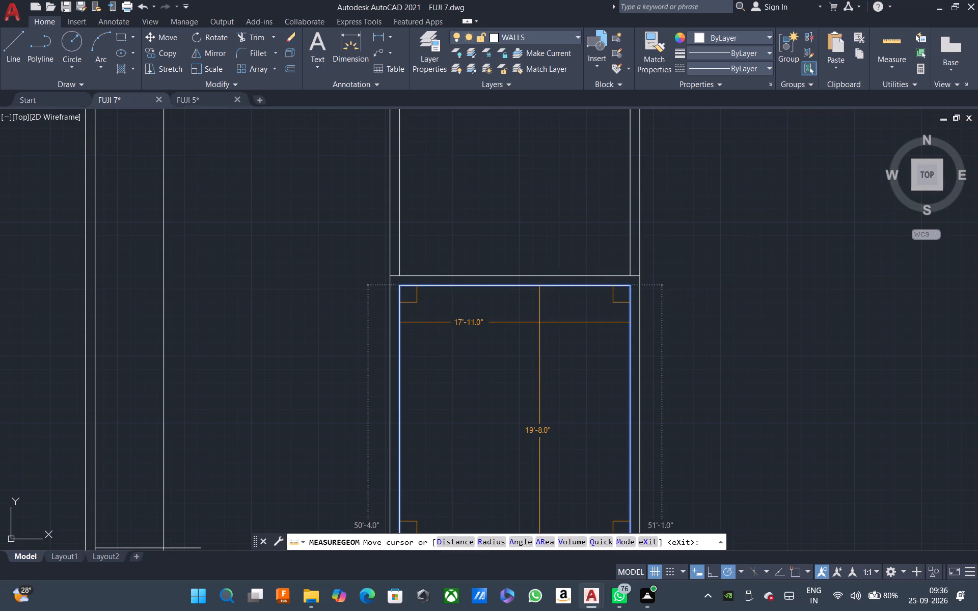
{"action": "scroll", "coordinate": [540, 322], "scroll_direction": "down", "scroll_amount": 1}
{"action": "middle_click_drag", "start_coordinate": [527, 336], "coordinate": [476, 337]}
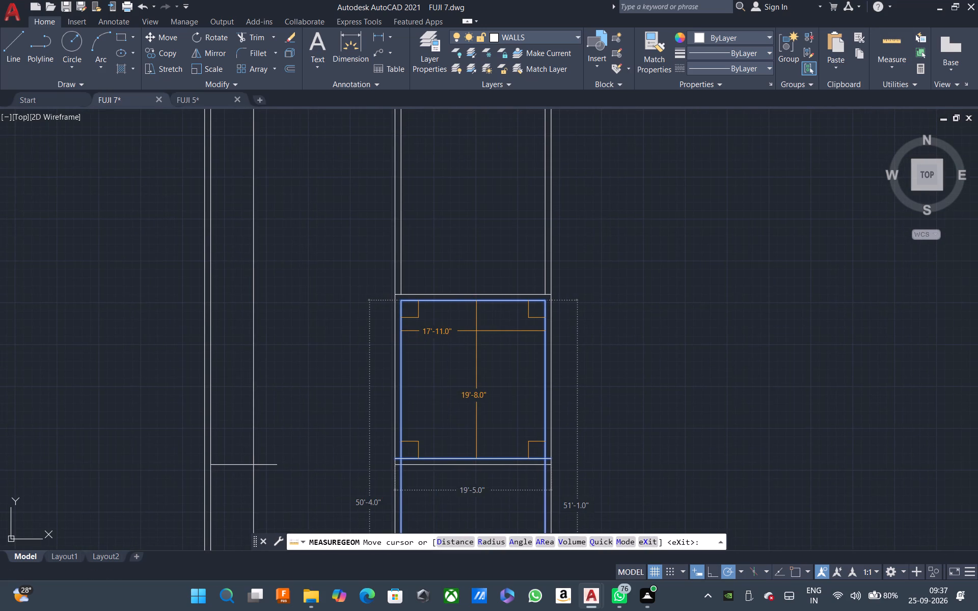
{"action": "scroll", "coordinate": [477, 331], "scroll_direction": "down", "scroll_amount": 1}
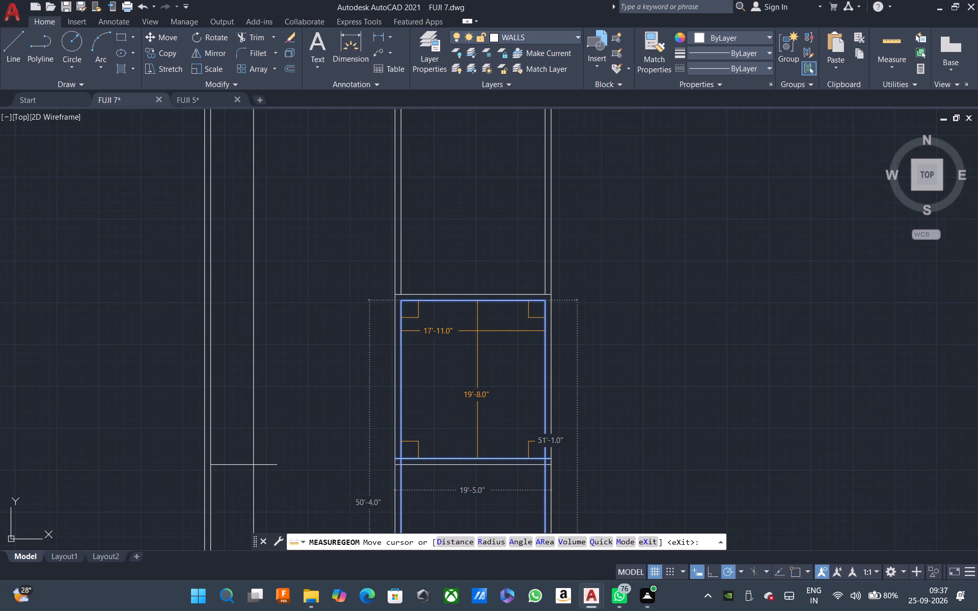
{"action": "scroll", "coordinate": [477, 331], "scroll_direction": "down", "scroll_amount": 1}
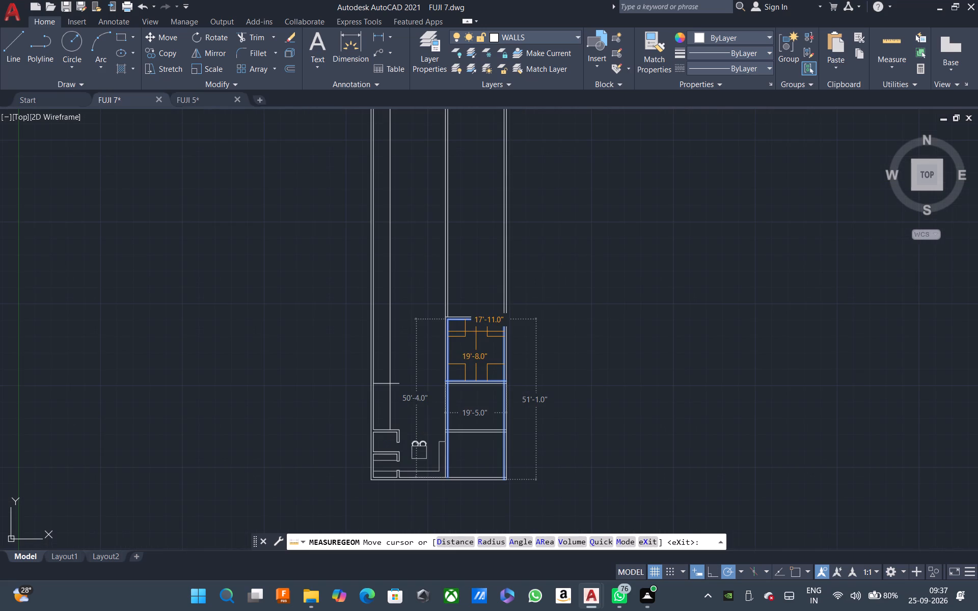
{"action": "key", "text": "Escape"}
Offset the east face of the long middle vertical wall 13'3" eastward into the new east room.
{"action": "scroll", "coordinate": [453, 338], "scroll_direction": "up", "scroll_amount": 2}
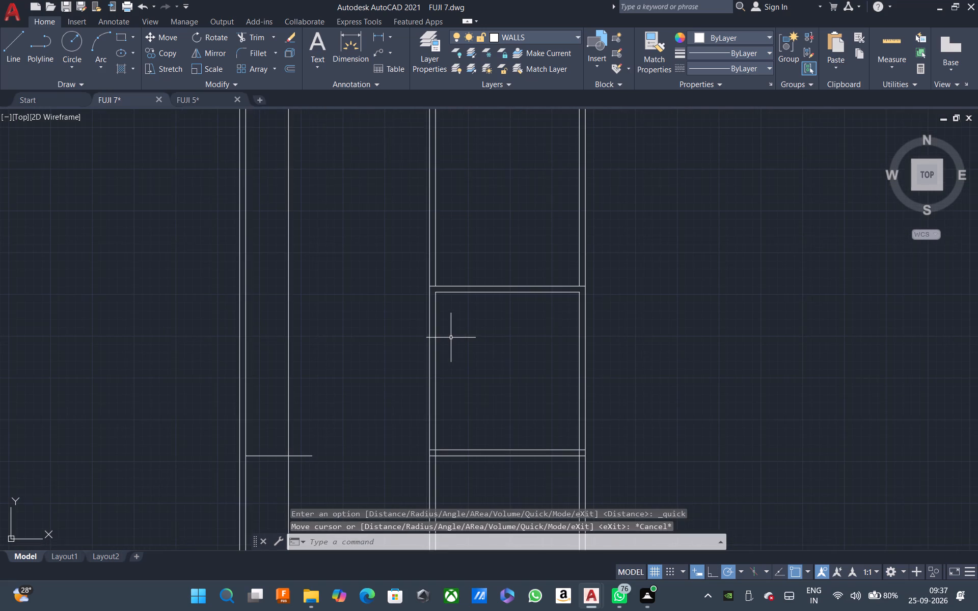
{"action": "type", "text": "O"}
{"action": "key", "text": "space"}
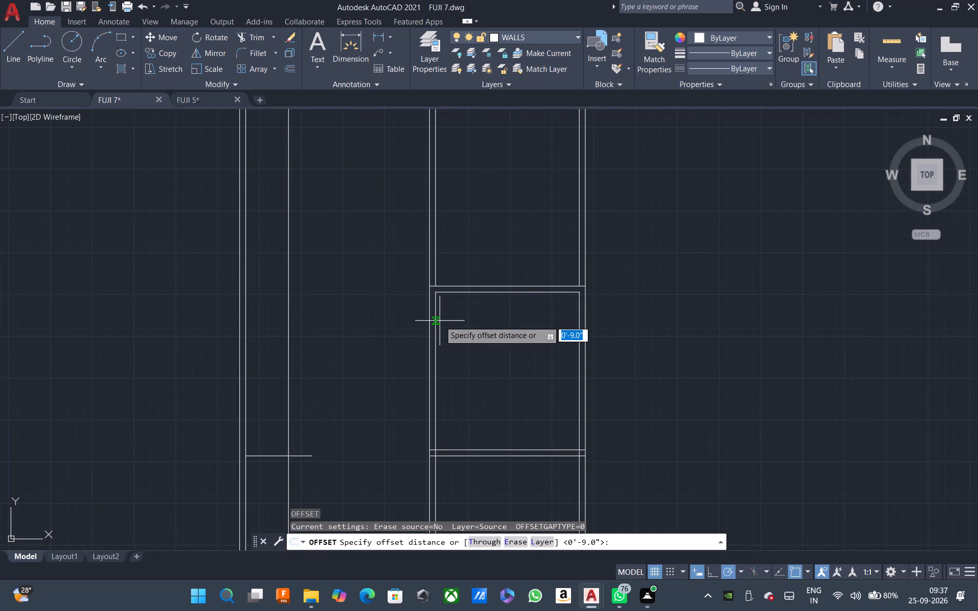
{"action": "type", "text": "13"}
{"action": "key", "text": "apostrophe"}
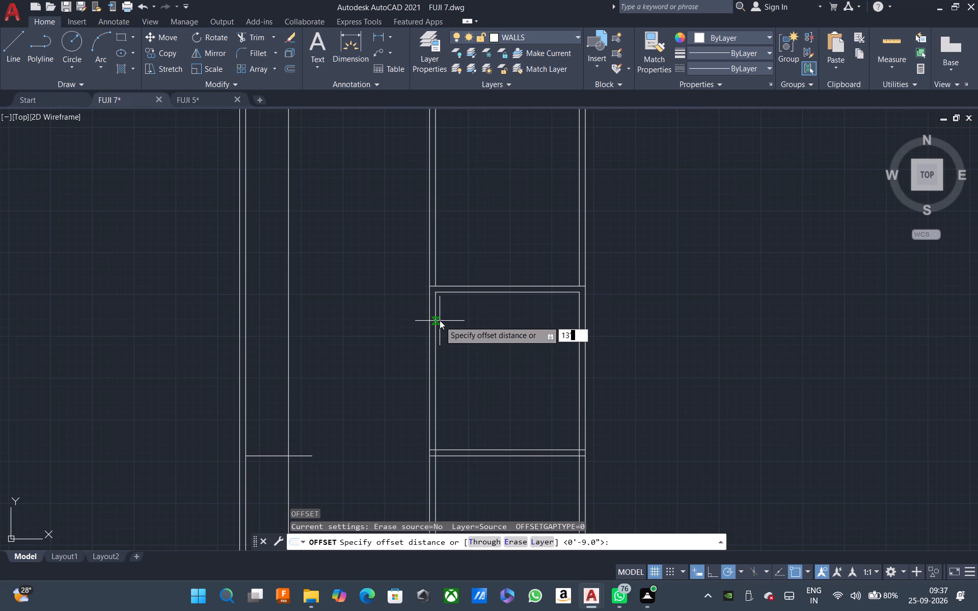
{"action": "type", "text": "3"}
{"action": "key", "text": "space"}
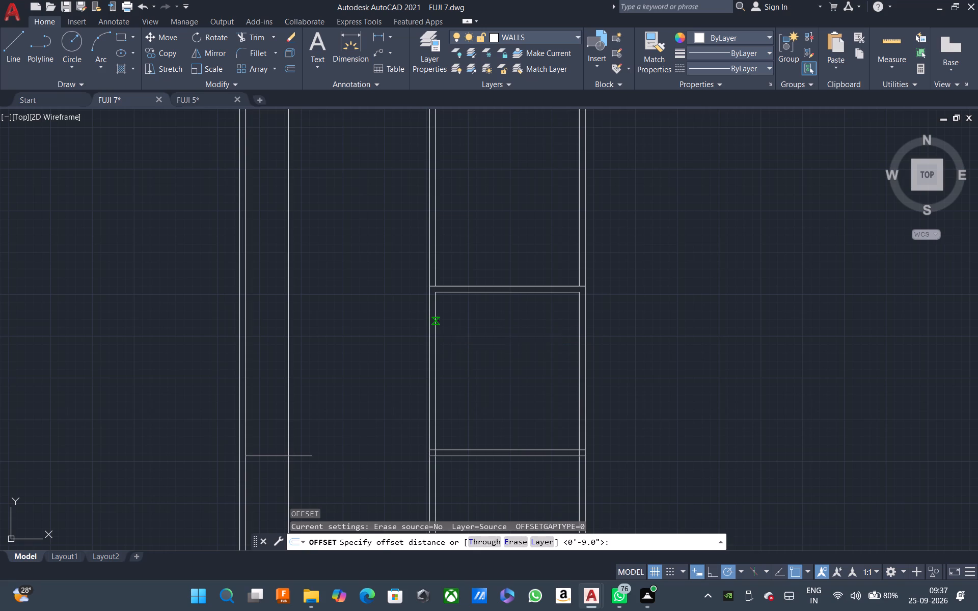
{"action": "left_click", "coordinate": [436, 320]}
{"action": "left_click", "coordinate": [479, 318]}
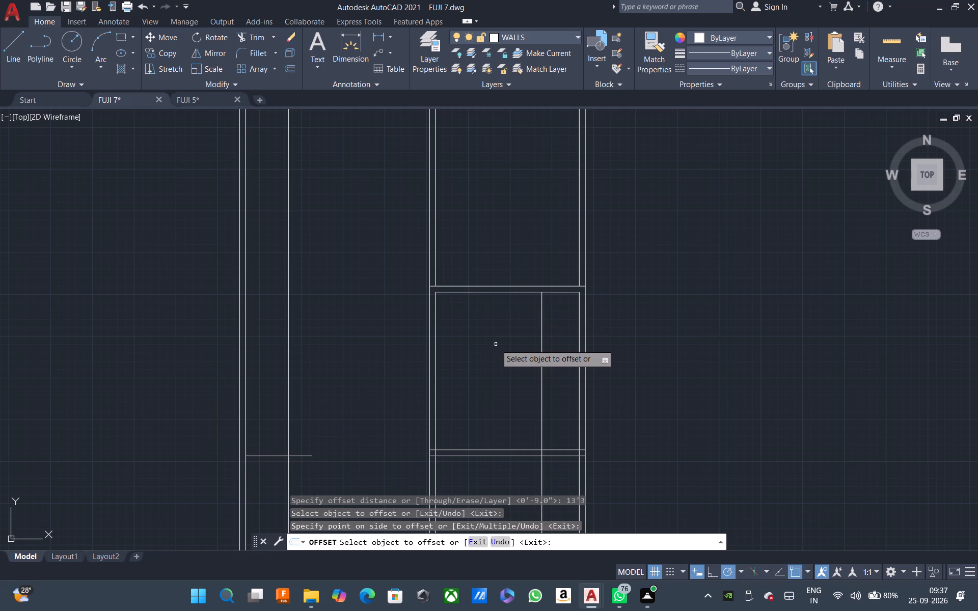
{"action": "key", "text": "Escape"}
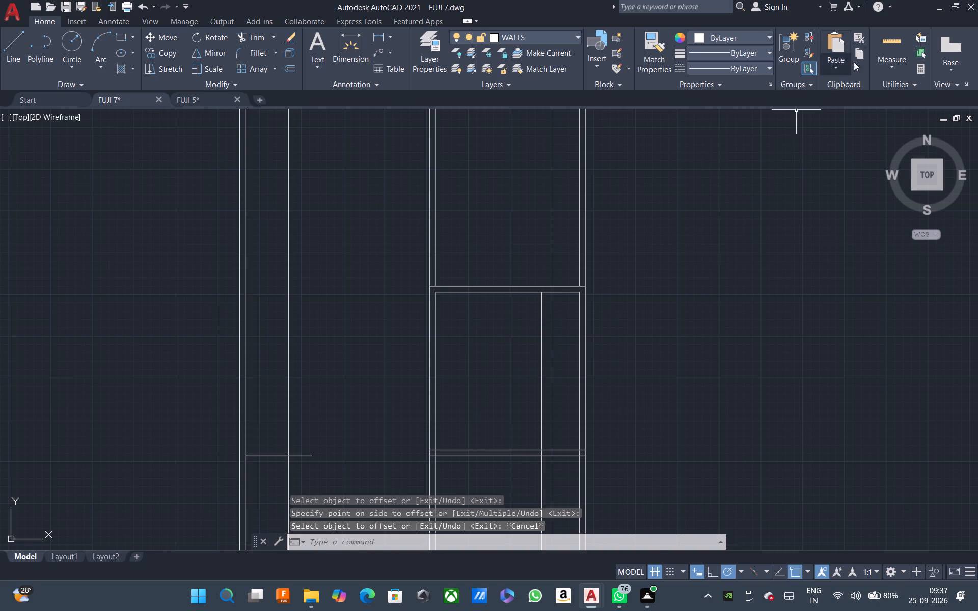
Measure the distance from the middle wall to the new vertical line and inspect the room's upper east corner.
{"action": "left_click", "coordinate": [882, 42]}
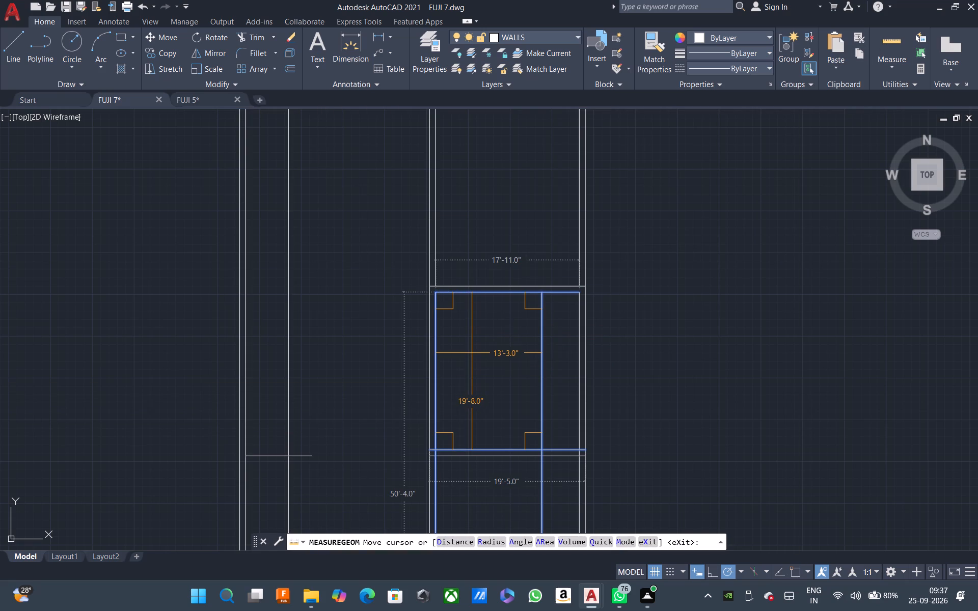
{"action": "key", "text": "Escape"}
{"action": "scroll", "coordinate": [472, 353], "scroll_direction": "down", "scroll_amount": 1}
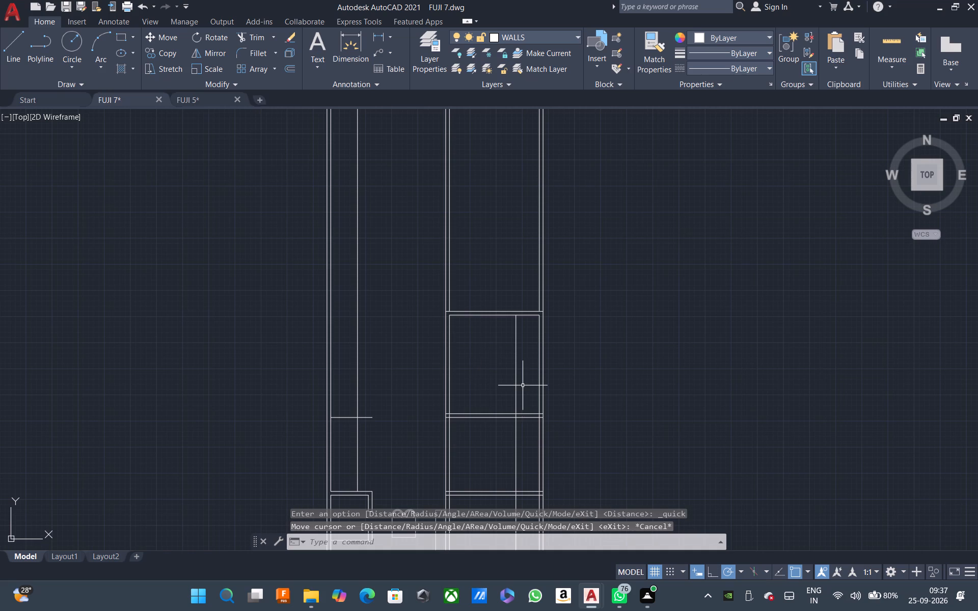
{"action": "scroll", "coordinate": [528, 341], "scroll_direction": "up", "scroll_amount": 3}
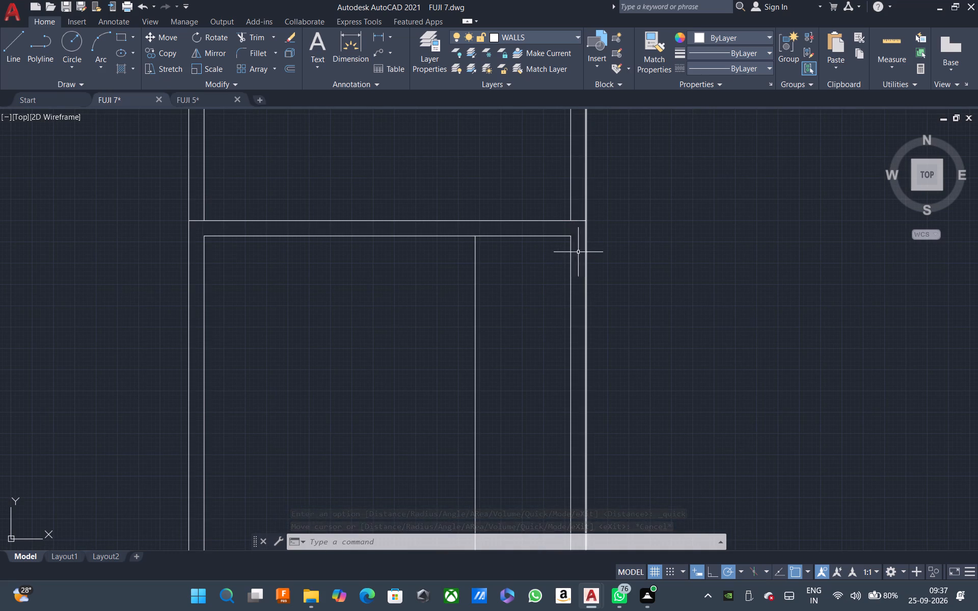
Extend the lower line of the partition above the new east room to the outer face of the east wall.
{"action": "type", "text": "EX"}
{"action": "key", "text": "space"}
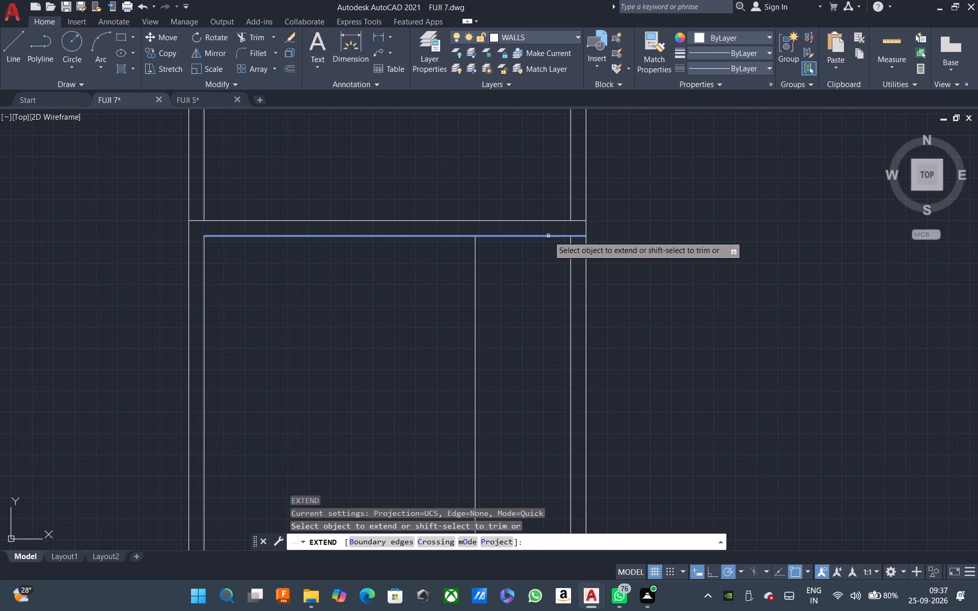
{"action": "left_click", "coordinate": [548, 236]}
{"action": "scroll", "coordinate": [549, 235], "scroll_direction": "down", "scroll_amount": 2}
{"action": "key", "text": "Escape"}
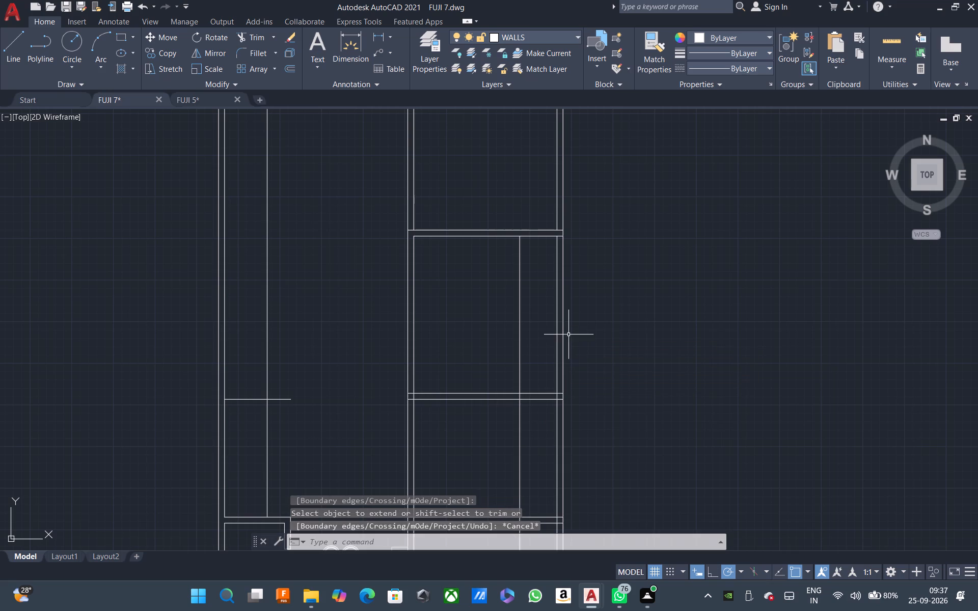
Trim away both east outer wall lines between the two horizontal partitions beside the new vertical line.
{"action": "type", "text": "TR"}
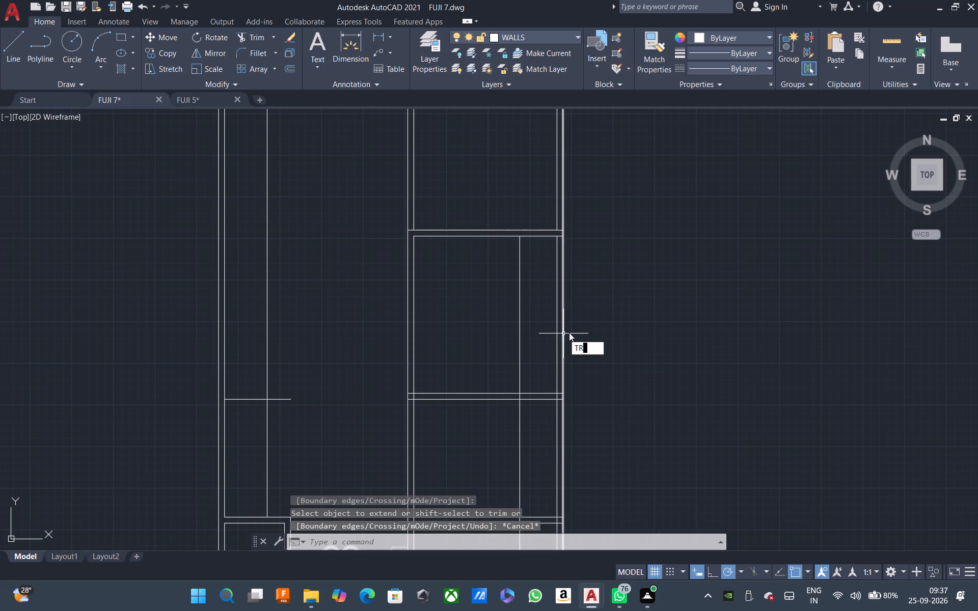
{"action": "key", "text": "space"}
{"action": "left_click", "coordinate": [589, 326]}
{"action": "left_click", "coordinate": [533, 323]}
{"action": "key", "text": "Escape"}
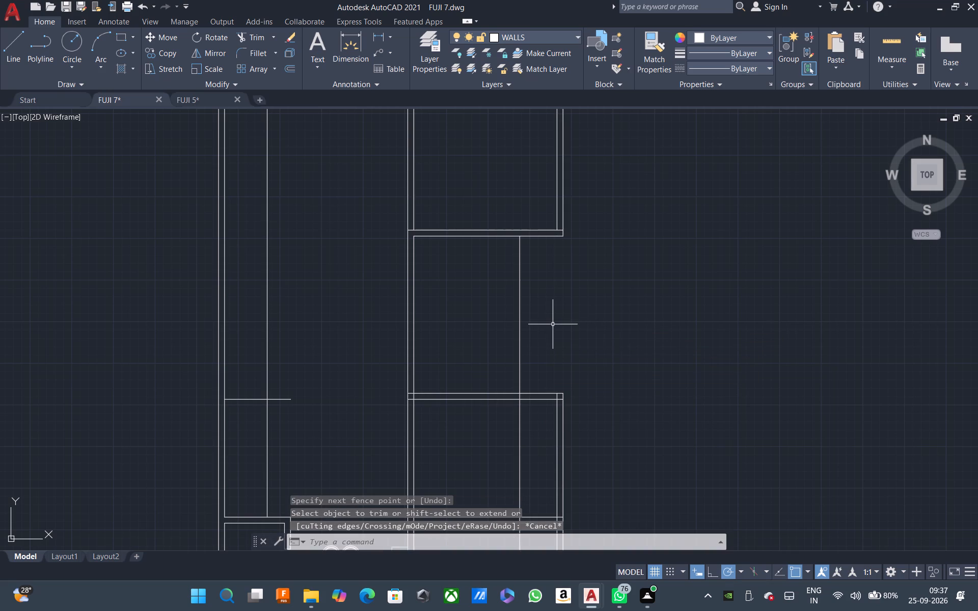
Offset the new vertical line 9" eastward to give the recessed east wall its thickness.
{"action": "key", "text": "o"}
{"action": "key", "text": "space"}
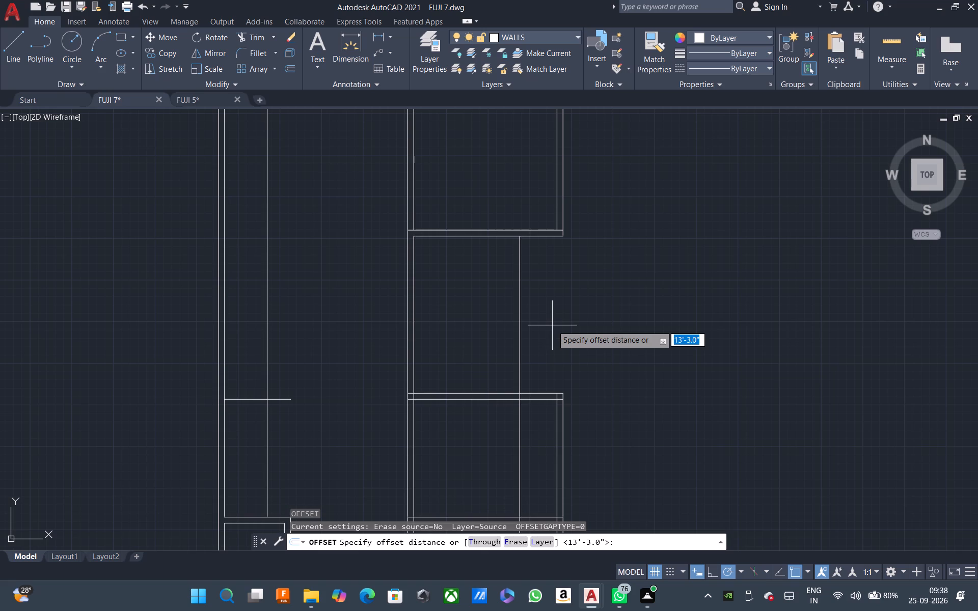
{"action": "type", "text": "9"}
{"action": "key", "text": "space"}
{"action": "left_click", "coordinate": [521, 318]}
{"action": "left_click", "coordinate": [545, 317]}
{"action": "key", "text": "Escape"}
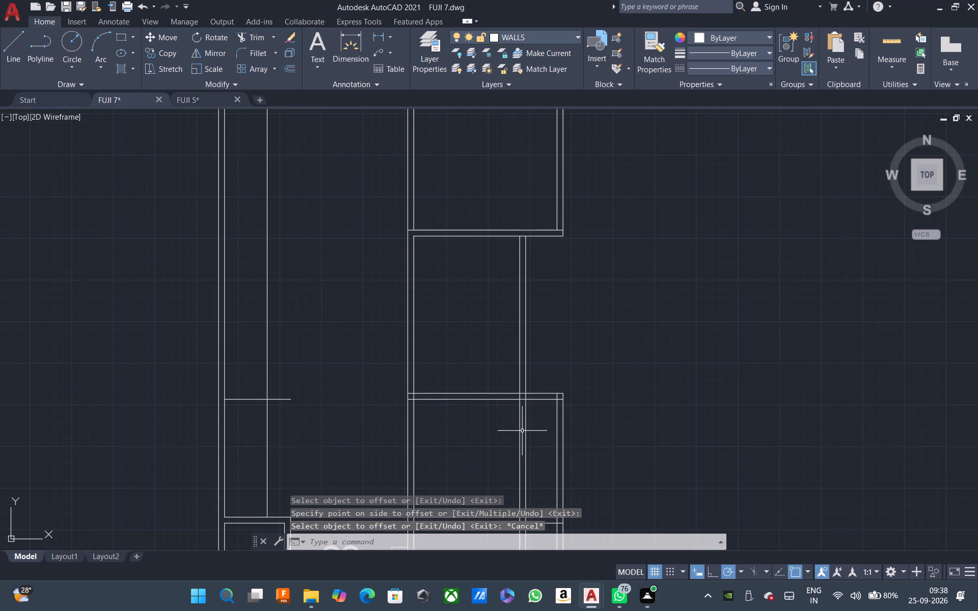
Trim the recessed wall's two lines where they run through and below the horizontal partition at its south end.
{"action": "type", "text": "TR"}
{"action": "key", "text": "space"}
{"action": "scroll", "coordinate": [522, 431], "scroll_direction": "up", "scroll_amount": 3}
{"action": "left_click", "coordinate": [555, 286]}
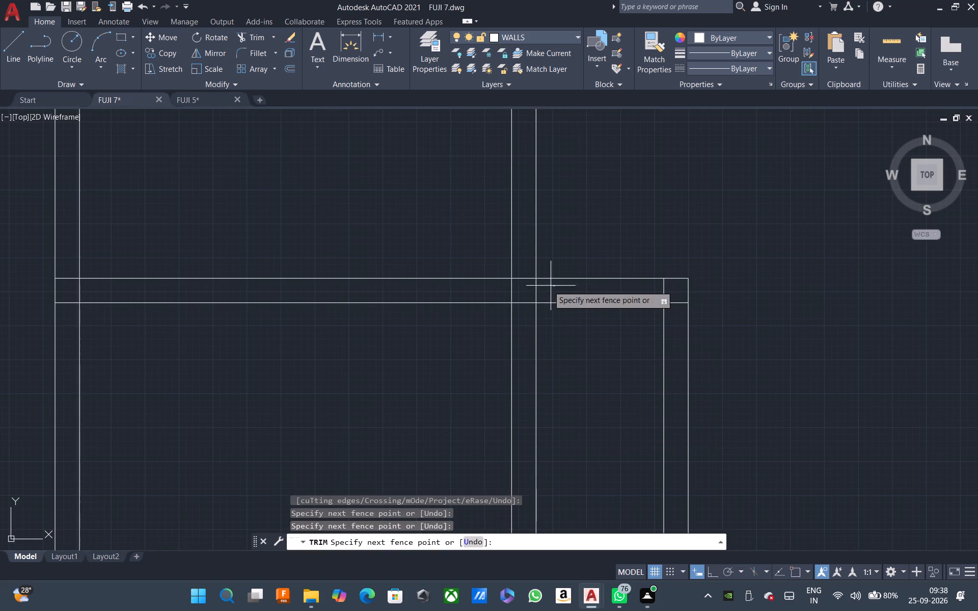
{"action": "left_click", "coordinate": [500, 292]}
{"action": "left_click_drag", "start_coordinate": [567, 349], "coordinate": [562, 350]}
{"action": "left_click", "coordinate": [450, 358]}
{"action": "scroll", "coordinate": [495, 365], "scroll_direction": "down", "scroll_amount": 5}
{"action": "key", "text": "Escape"}
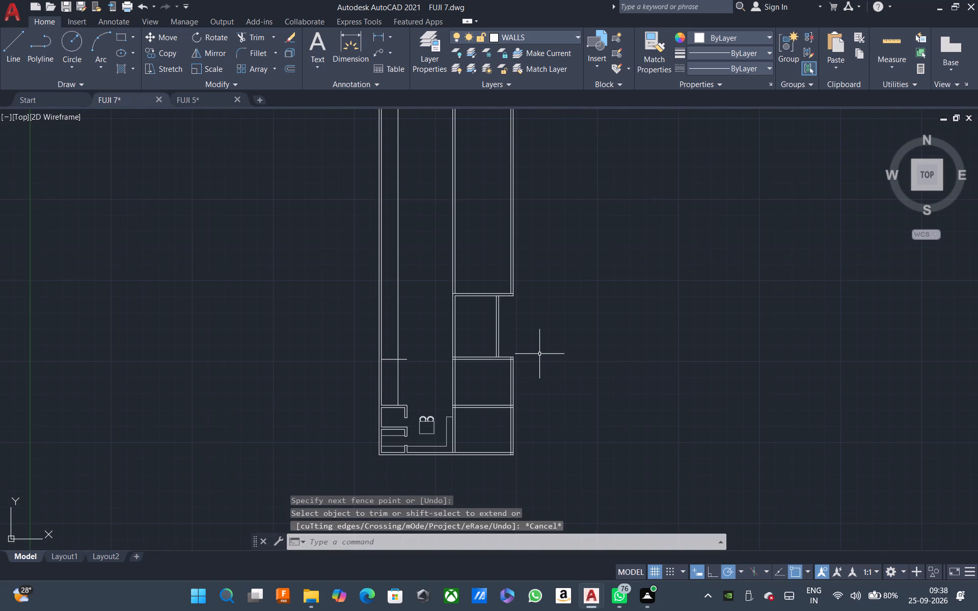
Trim the overlapping line pieces at the two east wall corners north and south of the recess.
{"action": "scroll", "coordinate": [511, 364], "scroll_direction": "up", "scroll_amount": 7}
{"action": "key", "text": "space"}
{"action": "left_click", "coordinate": [512, 336]}
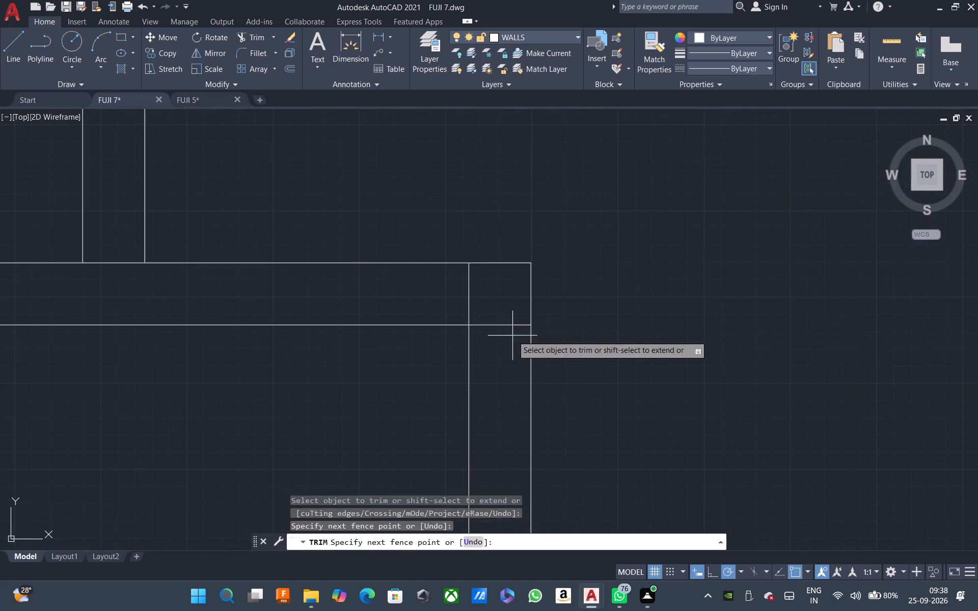
{"action": "left_click", "coordinate": [446, 290]}
{"action": "scroll", "coordinate": [504, 326], "scroll_direction": "down", "scroll_amount": 7}
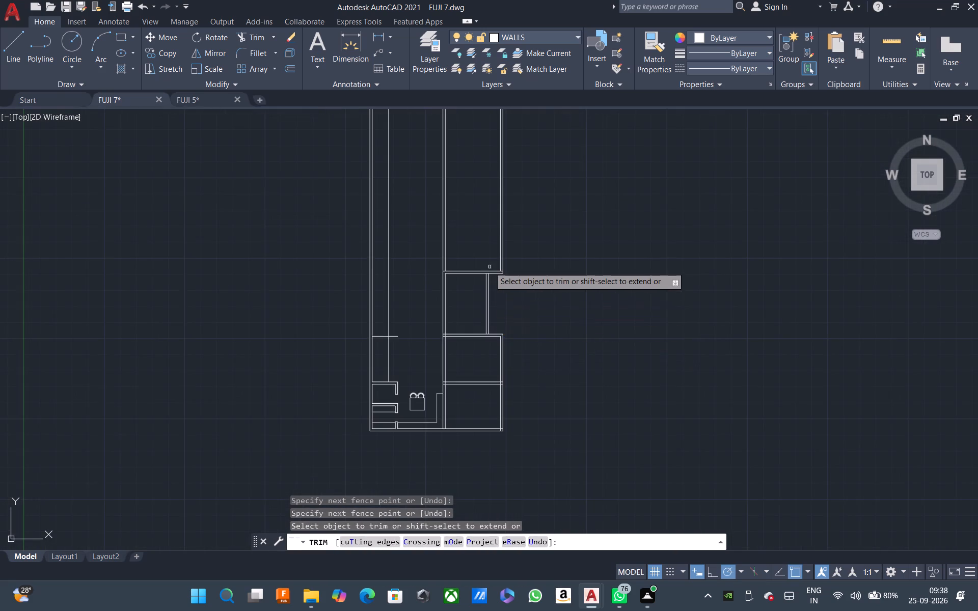
{"action": "scroll", "coordinate": [490, 267], "scroll_direction": "up", "scroll_amount": 3}
{"action": "scroll", "coordinate": [533, 280], "scroll_direction": "up", "scroll_amount": 1}
{"action": "left_click", "coordinate": [542, 283]}
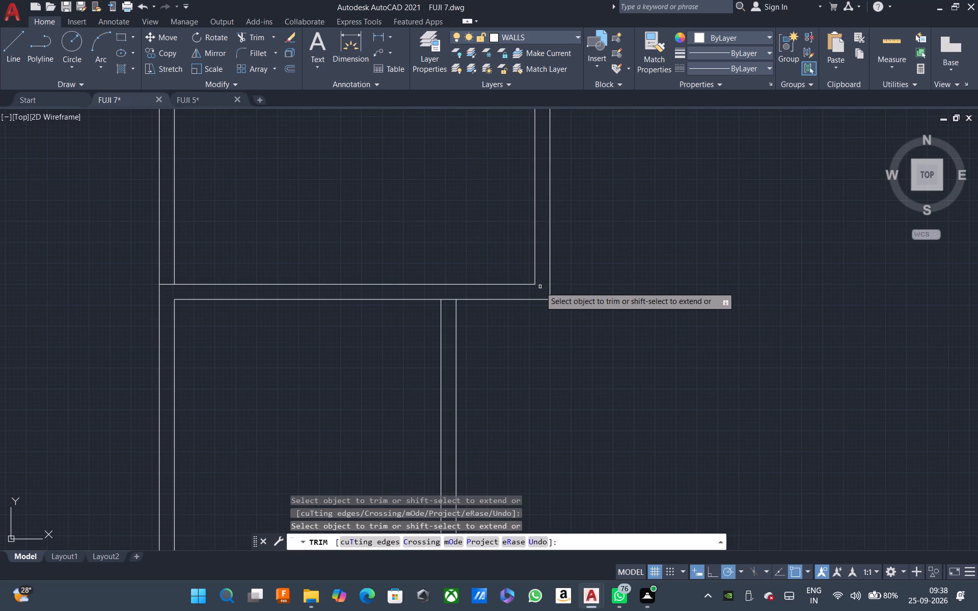
Trim the overlapping pieces where the partition between the two southernmost east rooms meets the east outer wall.
{"action": "scroll", "coordinate": [540, 287], "scroll_direction": "down", "scroll_amount": 5}
{"action": "scroll", "coordinate": [537, 353], "scroll_direction": "up", "scroll_amount": 2}
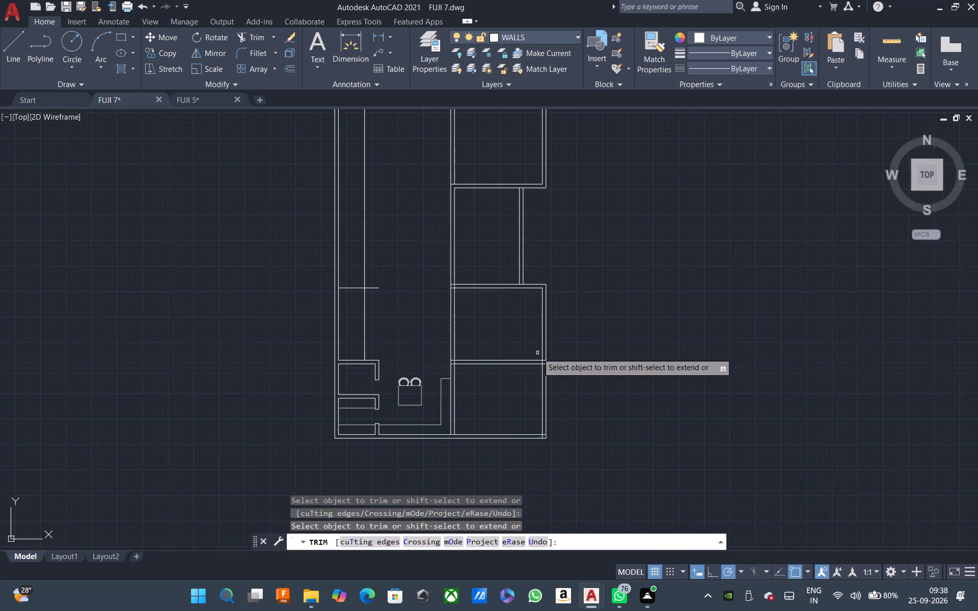
{"action": "scroll", "coordinate": [538, 352], "scroll_direction": "up", "scroll_amount": 5}
{"action": "left_click", "coordinate": [559, 399]}
{"action": "left_click", "coordinate": [554, 345]}
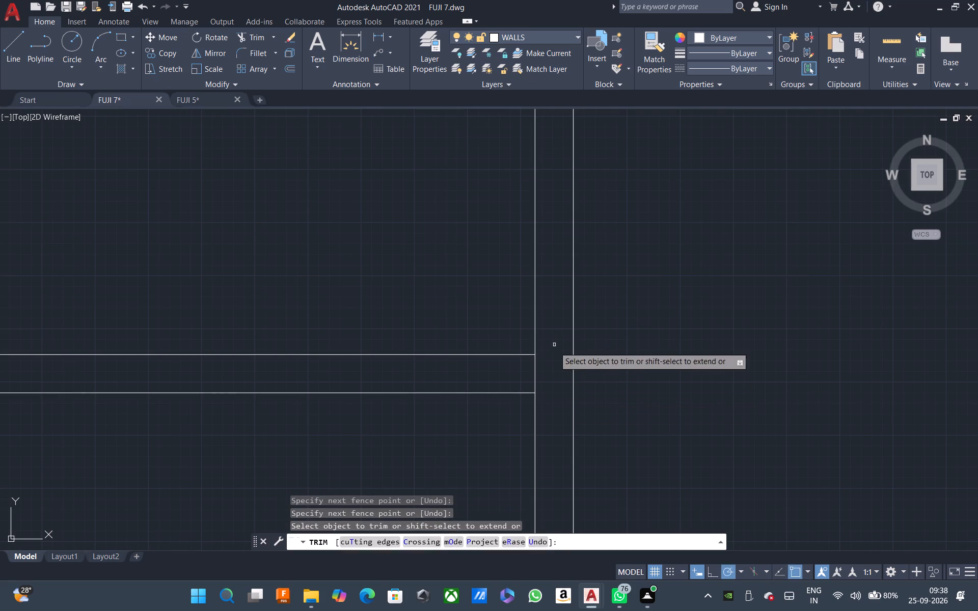
{"action": "left_click_drag", "start_coordinate": [548, 379], "coordinate": [544, 379]}
{"action": "left_click", "coordinate": [508, 377]}
Trim the crossing inner wall lines at the building's southeast outer corner.
{"action": "scroll", "coordinate": [527, 366], "scroll_direction": "down", "scroll_amount": 3}
{"action": "middle_click_drag", "start_coordinate": [551, 410], "coordinate": [526, 274]}
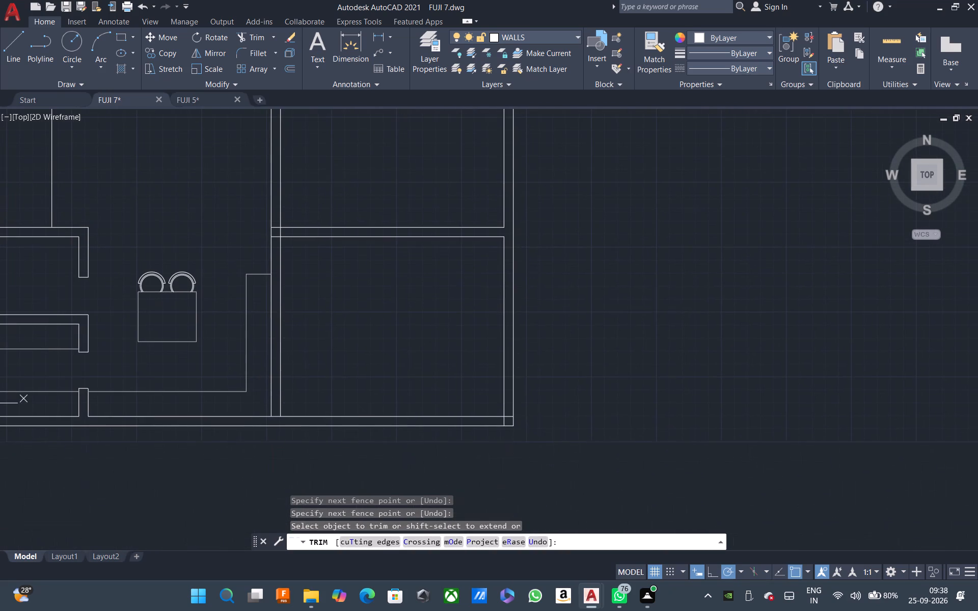
{"action": "scroll", "coordinate": [508, 436], "scroll_direction": "up", "scroll_amount": 4}
{"action": "left_click", "coordinate": [522, 288]}
{"action": "left_click", "coordinate": [434, 359]}
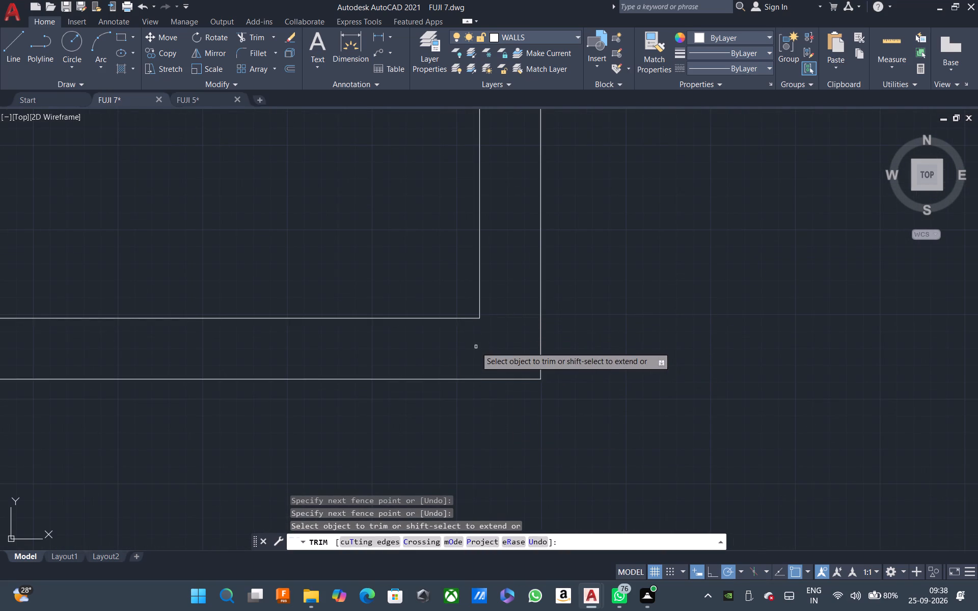
Trim the overlapping pieces where the partition between the two southernmost east rooms meets the middle vertical wall.
{"action": "scroll", "coordinate": [476, 347], "scroll_direction": "down", "scroll_amount": 5}
{"action": "middle_click_drag", "start_coordinate": [527, 347], "coordinate": [622, 424]}
{"action": "scroll", "coordinate": [418, 303], "scroll_direction": "up", "scroll_amount": 4}
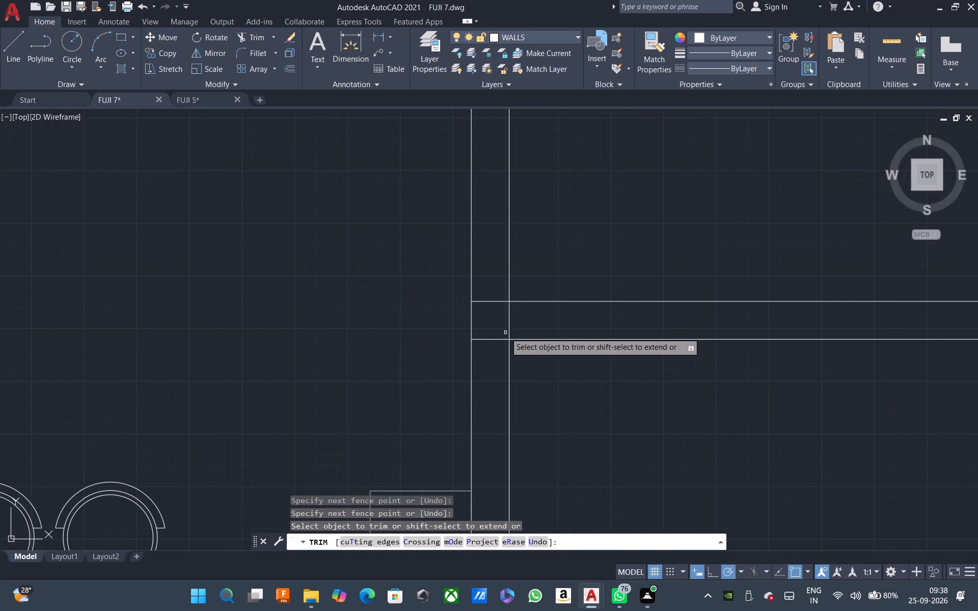
{"action": "left_click", "coordinate": [511, 320]}
{"action": "double_click", "coordinate": [483, 282]}
{"action": "left_click", "coordinate": [492, 382]}
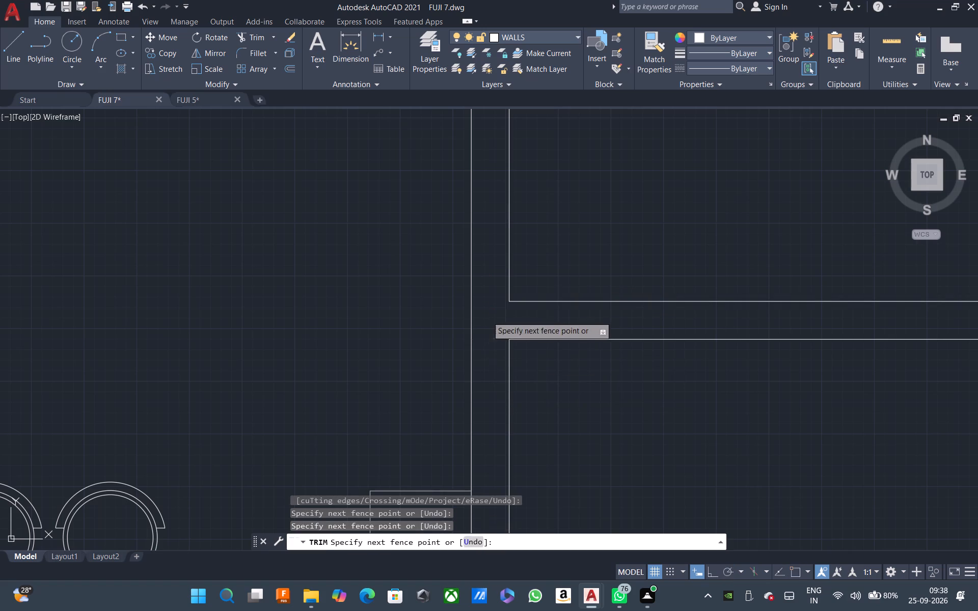
{"action": "left_click", "coordinate": [487, 316]}
Trim the south outer wall's inner line between the two faces of the middle vertical wall.
{"action": "scroll", "coordinate": [487, 314], "scroll_direction": "down", "scroll_amount": 4}
{"action": "scroll", "coordinate": [488, 439], "scroll_direction": "up", "scroll_amount": 4}
{"action": "left_click", "coordinate": [487, 369]}
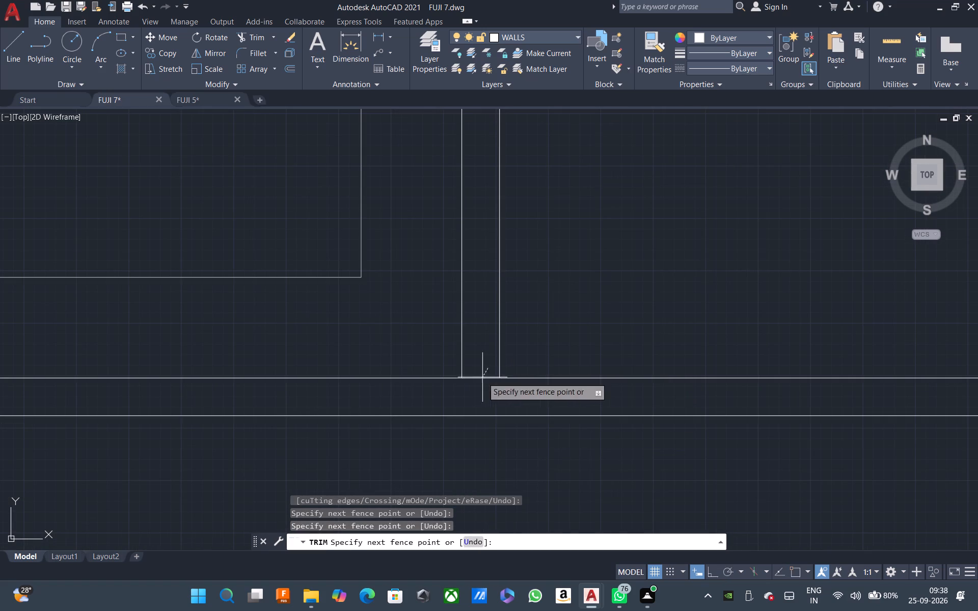
{"action": "left_click", "coordinate": [474, 384]}
Trim the overlapping pieces where the partition south of the recessed room meets the middle vertical wall.
{"action": "scroll", "coordinate": [474, 384], "scroll_direction": "down", "scroll_amount": 3}
{"action": "scroll", "coordinate": [507, 342], "scroll_direction": "down", "scroll_amount": 1}
{"action": "middle_click_drag", "start_coordinate": [507, 342], "coordinate": [509, 427]}
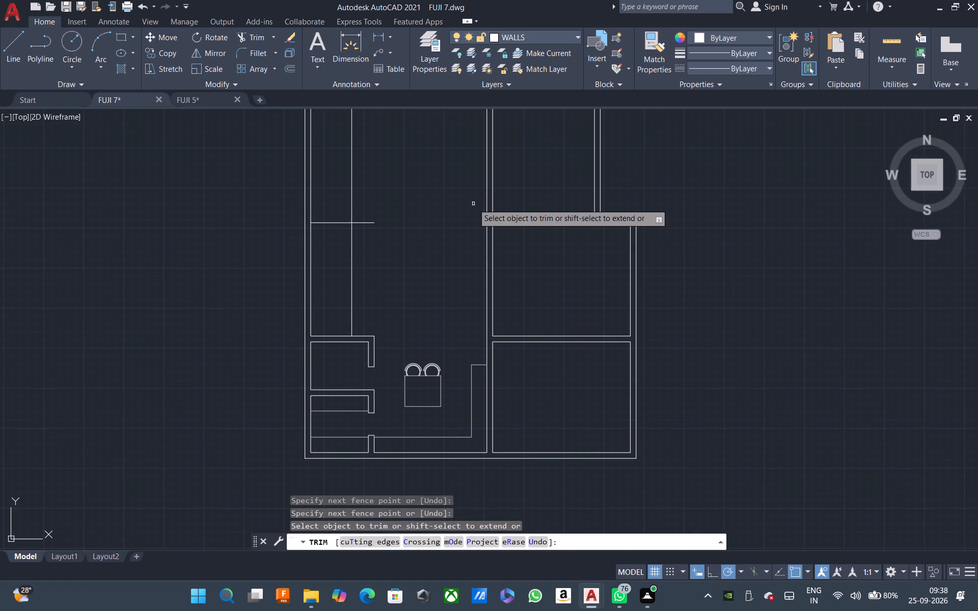
{"action": "scroll", "coordinate": [486, 199], "scroll_direction": "up", "scroll_amount": 4}
{"action": "left_click", "coordinate": [503, 287]}
{"action": "left_click", "coordinate": [493, 362]}
{"action": "left_click", "coordinate": [509, 319]}
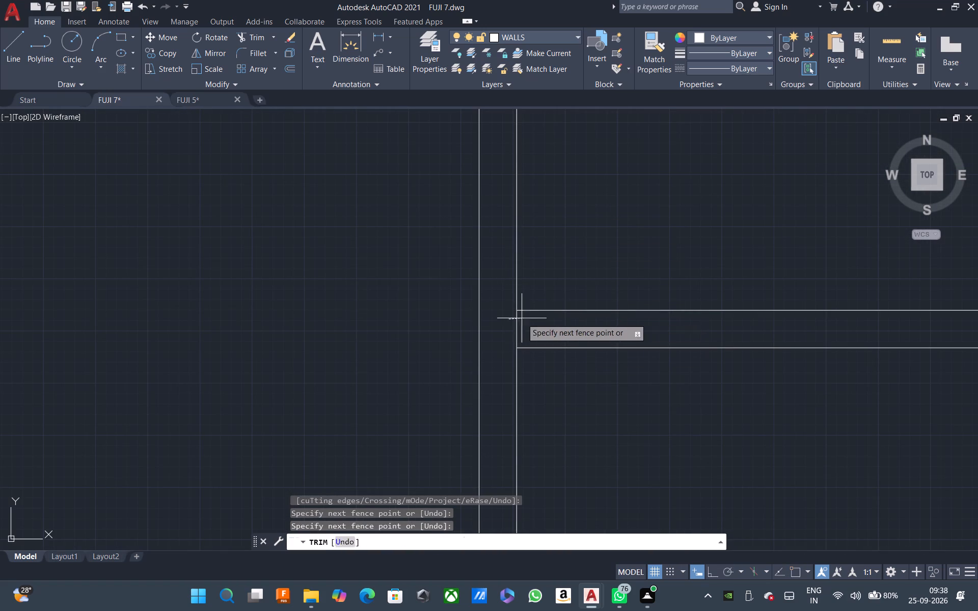
{"action": "left_click", "coordinate": [544, 320]}
Trim the horizontal partition line between the two faces of the recessed east wall at its south end.
{"action": "scroll", "coordinate": [546, 319], "scroll_direction": "down", "scroll_amount": 4}
{"action": "middle_click_drag", "start_coordinate": [509, 394], "coordinate": [541, 235]}
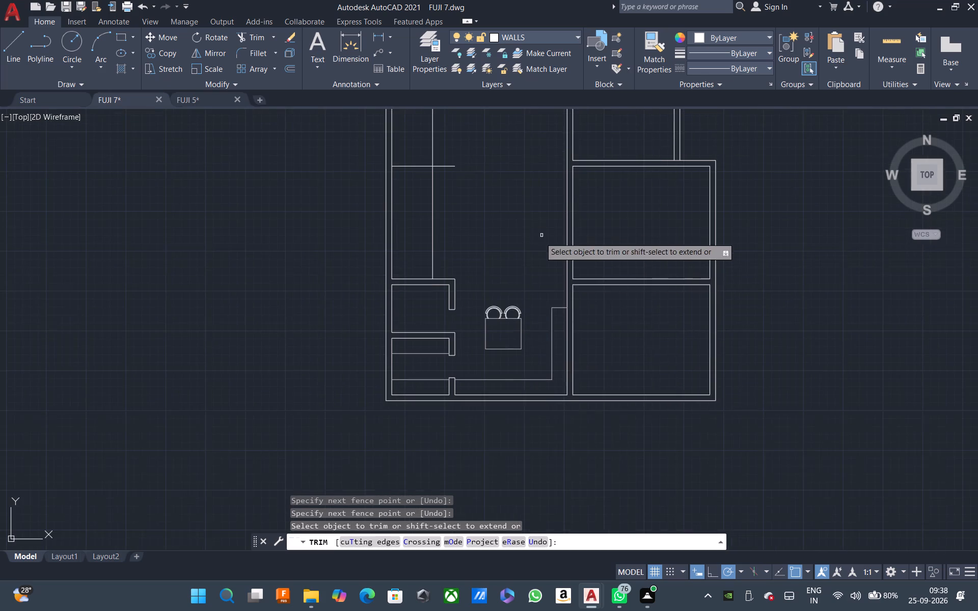
{"action": "scroll", "coordinate": [455, 400], "scroll_direction": "up", "scroll_amount": 3}
{"action": "scroll", "coordinate": [487, 400], "scroll_direction": "down", "scroll_amount": 2}
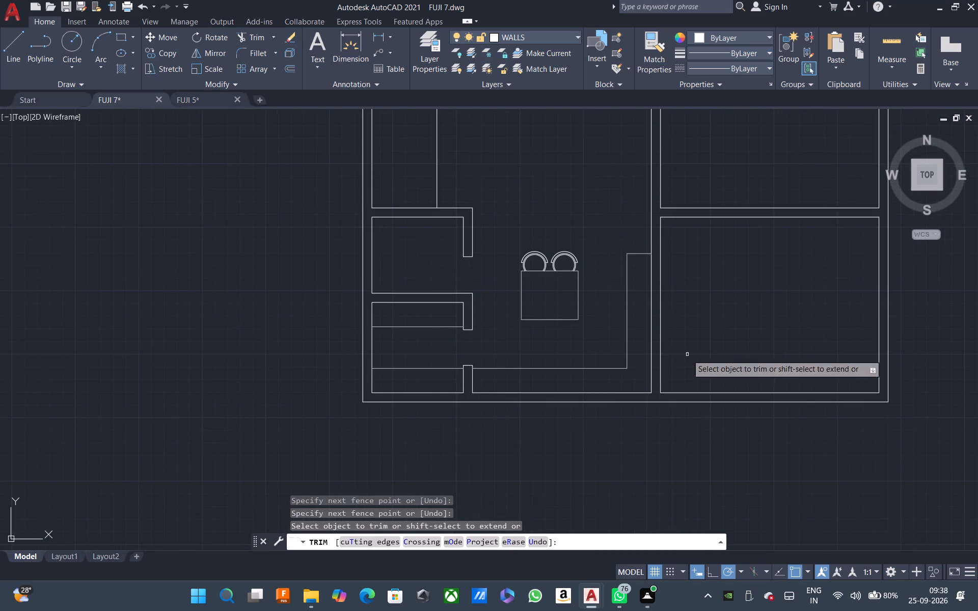
{"action": "middle_click_drag", "start_coordinate": [687, 354], "coordinate": [198, 610]}
{"action": "scroll", "coordinate": [325, 342], "scroll_direction": "up", "scroll_amount": 3}
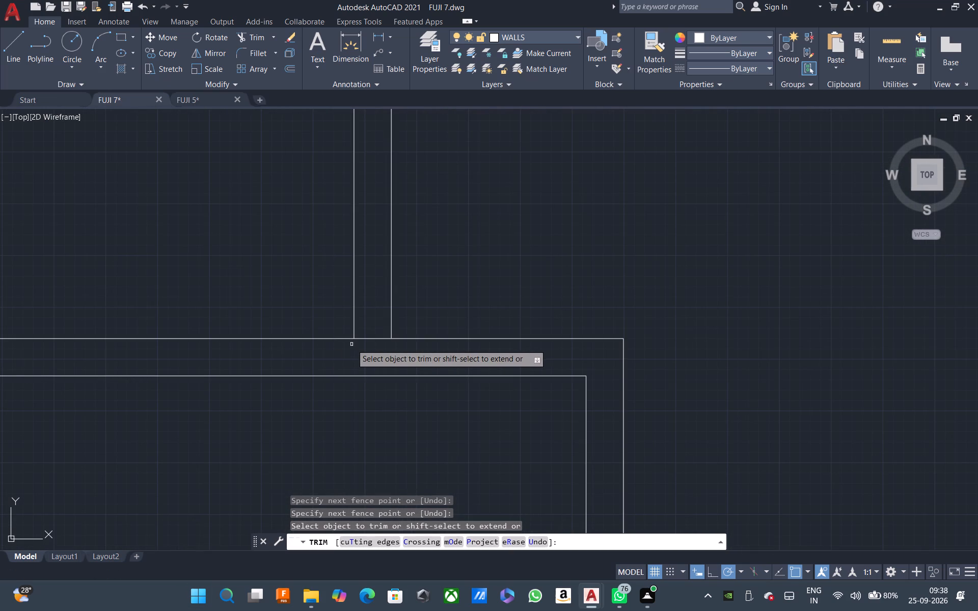
{"action": "left_click", "coordinate": [360, 338]}
{"action": "scroll", "coordinate": [362, 336], "scroll_direction": "down", "scroll_amount": 3}
{"action": "scroll", "coordinate": [519, 320], "scroll_direction": "down", "scroll_amount": 3}
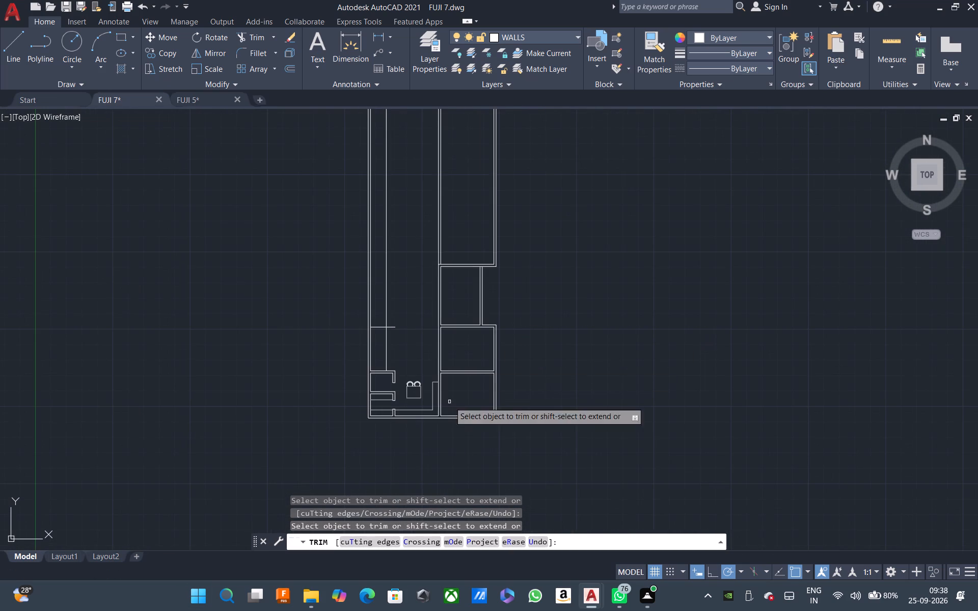
{"action": "key", "text": "Escape"}
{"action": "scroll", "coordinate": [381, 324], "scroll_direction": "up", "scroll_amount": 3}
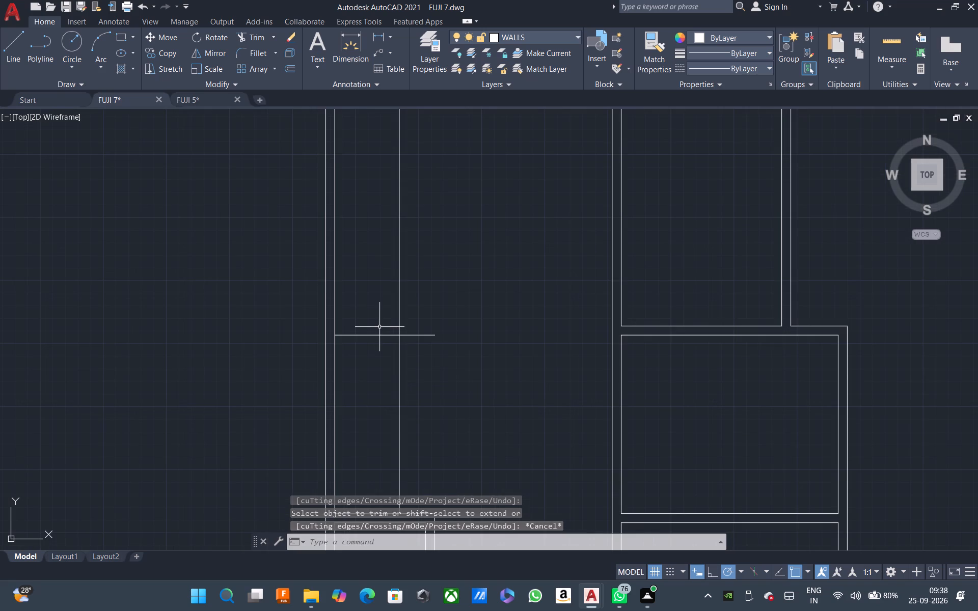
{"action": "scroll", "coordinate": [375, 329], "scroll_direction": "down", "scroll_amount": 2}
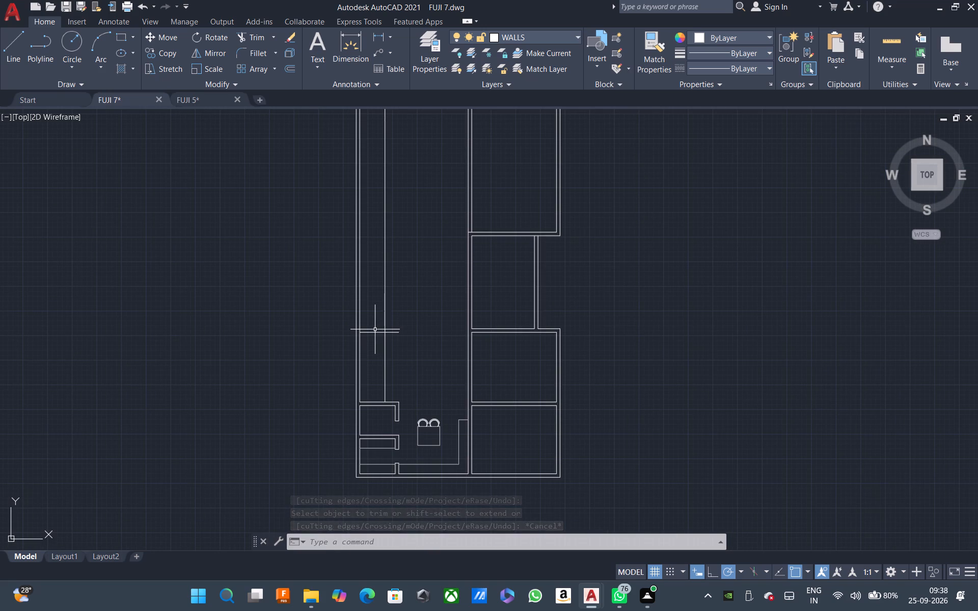
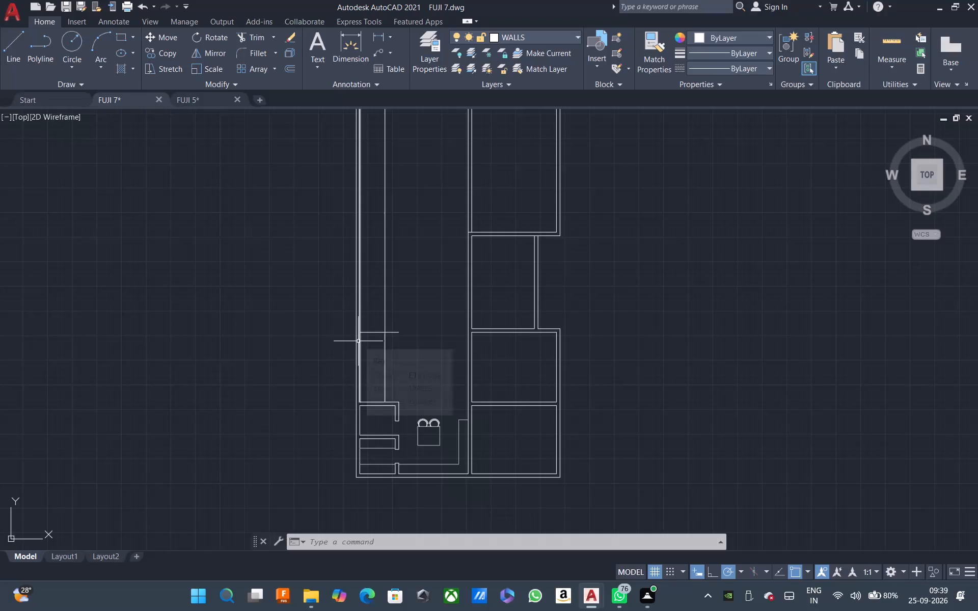
Offset the vertical line north of the southwest small room 9" to the west to form a double-line wall.
{"action": "scroll", "coordinate": [199, 399], "scroll_direction": "down", "scroll_amount": 1}
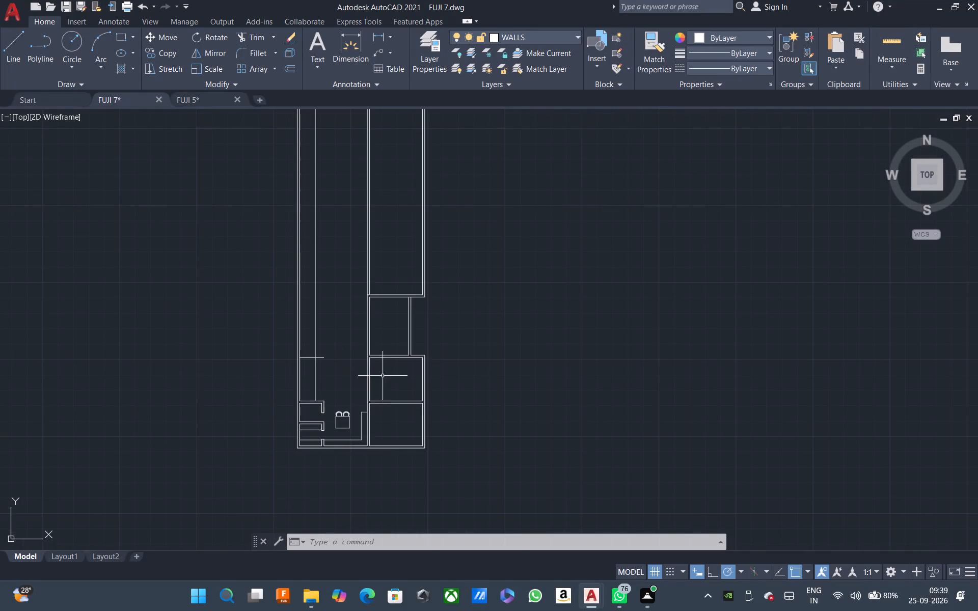
{"action": "scroll", "coordinate": [383, 376], "scroll_direction": "down", "scroll_amount": 2}
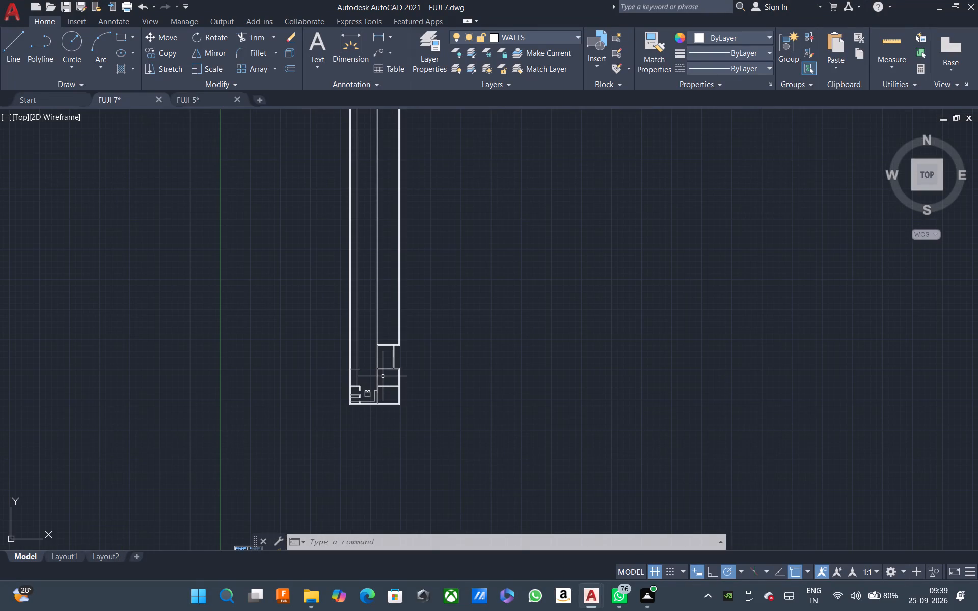
{"action": "scroll", "coordinate": [383, 376], "scroll_direction": "down", "scroll_amount": 2}
{"action": "scroll", "coordinate": [390, 372], "scroll_direction": "up", "scroll_amount": 4}
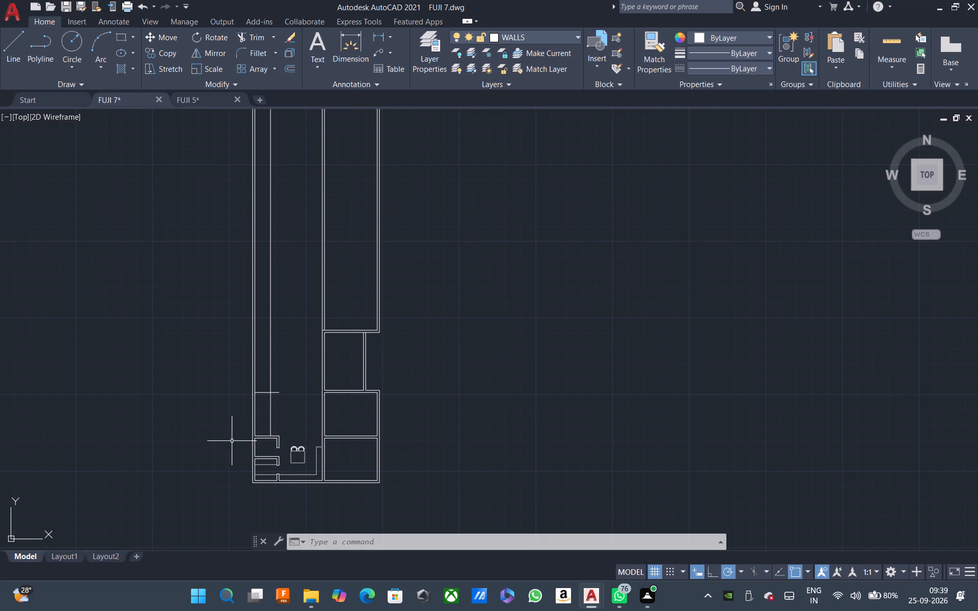
{"action": "scroll", "coordinate": [255, 399], "scroll_direction": "up", "scroll_amount": 2}
{"action": "middle_click_drag", "start_coordinate": [293, 507], "coordinate": [295, 469]}
{"action": "scroll", "coordinate": [295, 451], "scroll_direction": "up", "scroll_amount": 1}
{"action": "key", "text": "Escape"}
{"action": "key", "text": "o"}
{"action": "key", "text": "space"}
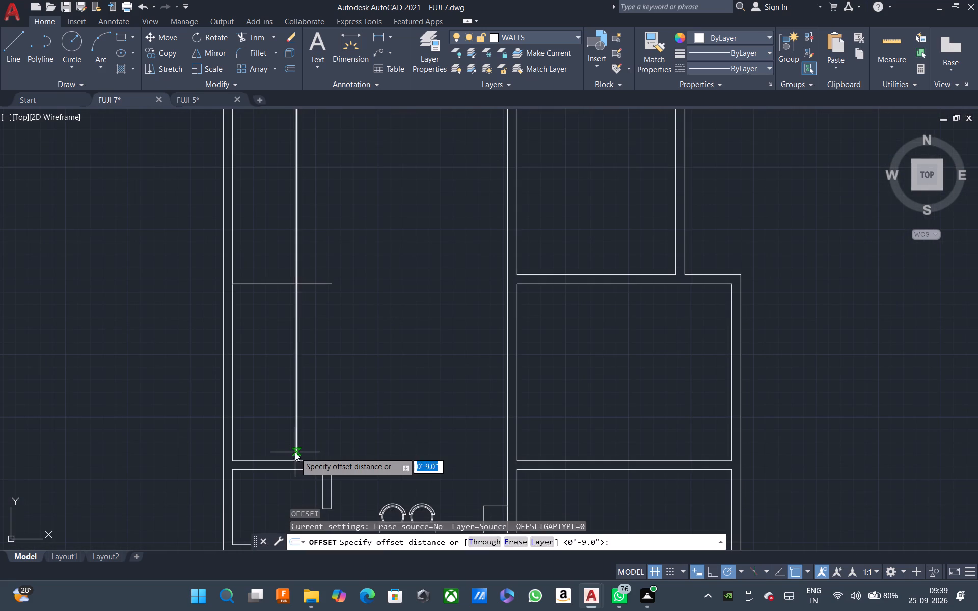
{"action": "key", "text": "9"}
{"action": "key", "text": "space"}
{"action": "left_click", "coordinate": [298, 426]}
{"action": "left_click", "coordinate": [296, 430]}
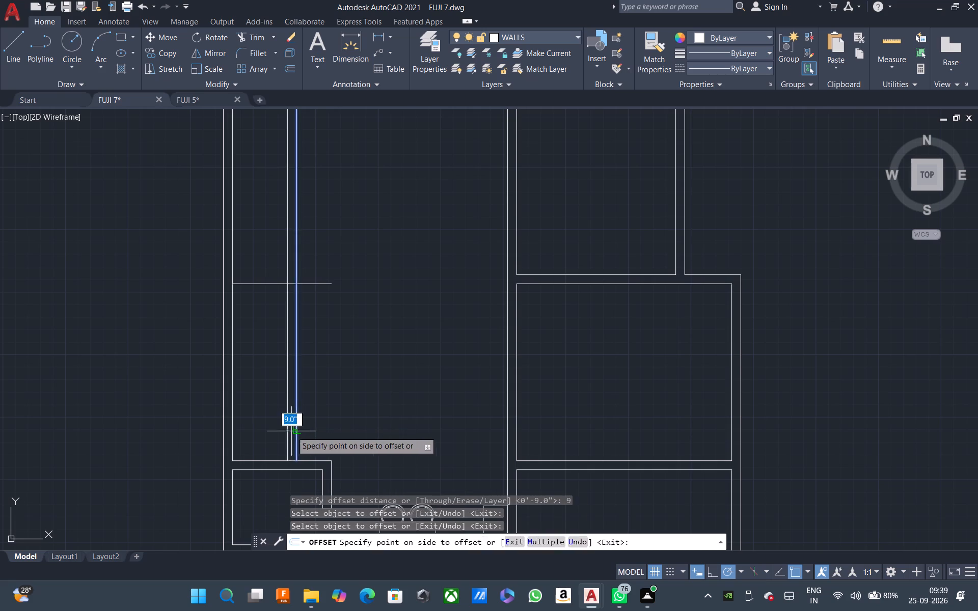
{"action": "left_click", "coordinate": [277, 435]}
{"action": "key", "text": "Escape"}
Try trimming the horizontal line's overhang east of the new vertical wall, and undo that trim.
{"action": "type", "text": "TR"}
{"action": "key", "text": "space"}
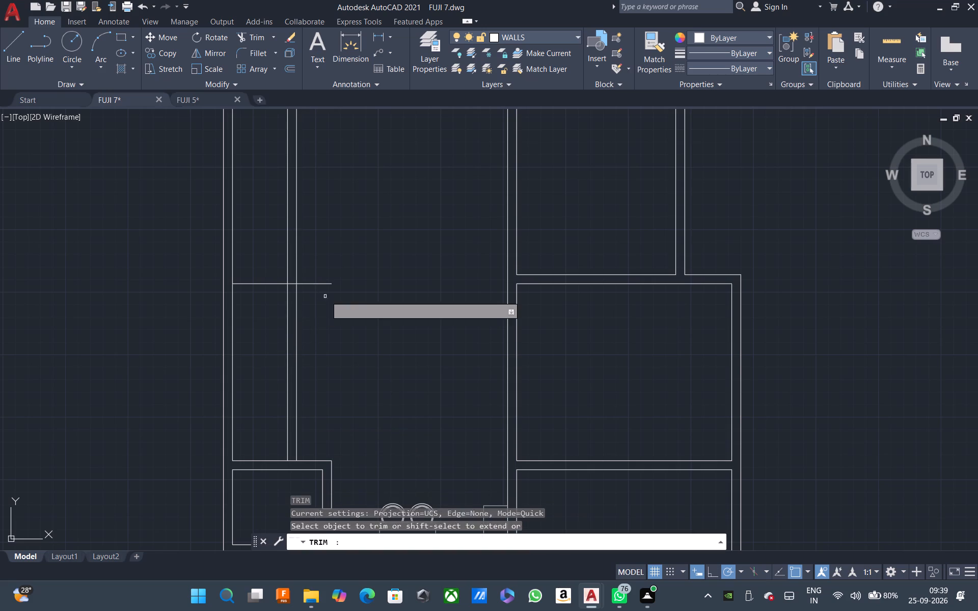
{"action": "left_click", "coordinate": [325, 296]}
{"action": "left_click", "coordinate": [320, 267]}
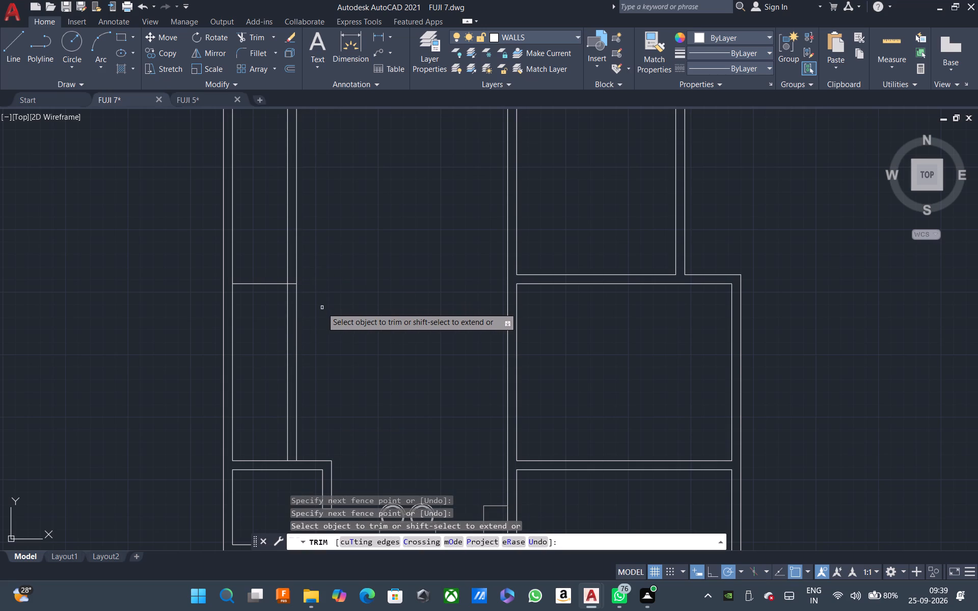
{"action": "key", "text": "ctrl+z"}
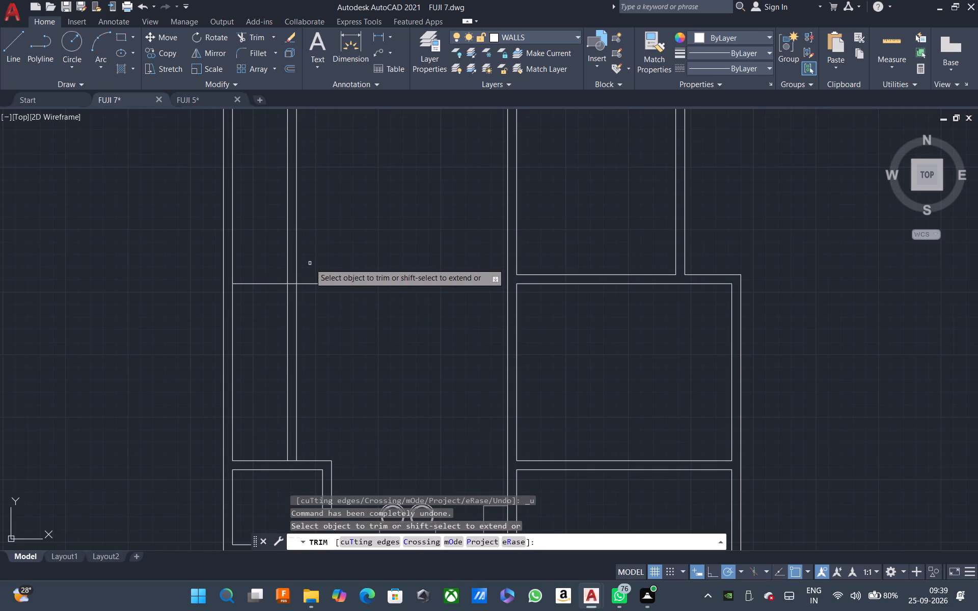
Trim both faces of the new vertical wall north of the short horizontal line.
{"action": "left_click", "coordinate": [308, 263]}
{"action": "left_click", "coordinate": [273, 259]}
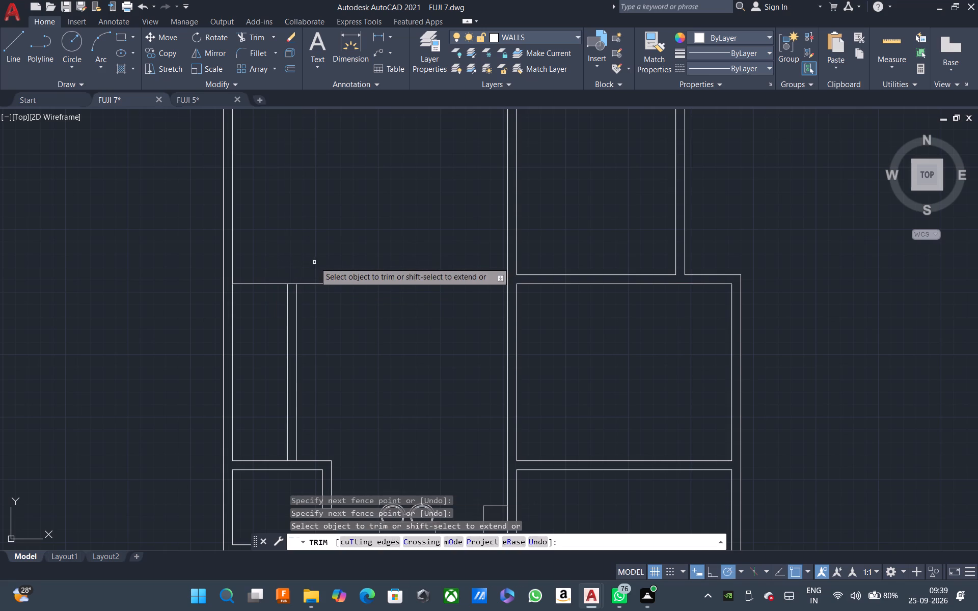
{"action": "scroll", "coordinate": [316, 262], "scroll_direction": "down", "scroll_amount": 1}
{"action": "middle_click_drag", "start_coordinate": [345, 277], "coordinate": [323, 321]}
{"action": "scroll", "coordinate": [345, 292], "scroll_direction": "down", "scroll_amount": 1}
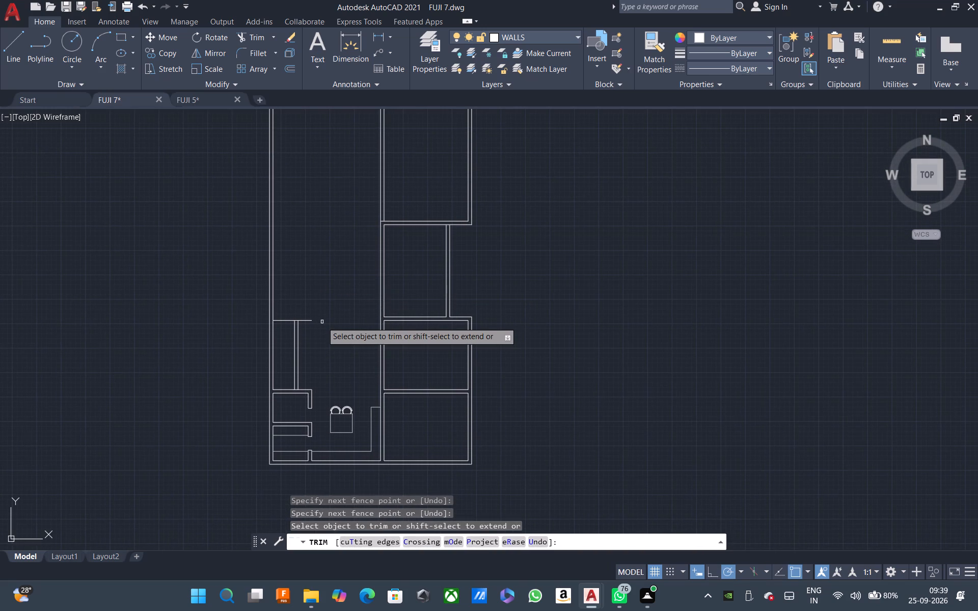
{"action": "scroll", "coordinate": [322, 322], "scroll_direction": "up", "scroll_amount": 1}
{"action": "key", "text": "Escape"}
Extend the horizontal lines at the new vertical wall's north and south ends west to the outer wall's outer face.
{"action": "type", "text": "EX"}
{"action": "key", "text": "space"}
{"action": "left_click", "coordinate": [268, 277]}
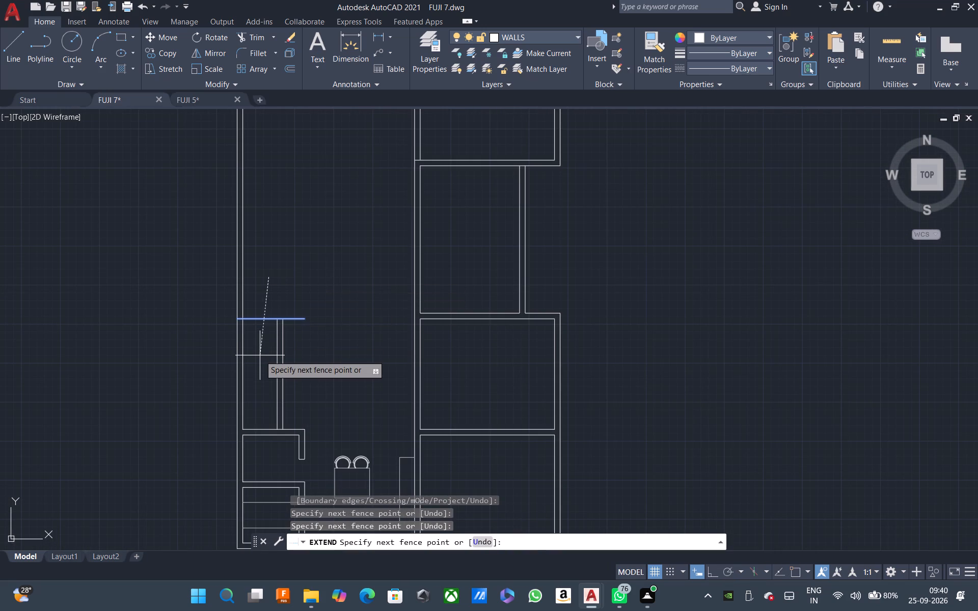
{"action": "left_click", "coordinate": [260, 355]}
{"action": "left_click", "coordinate": [256, 409]}
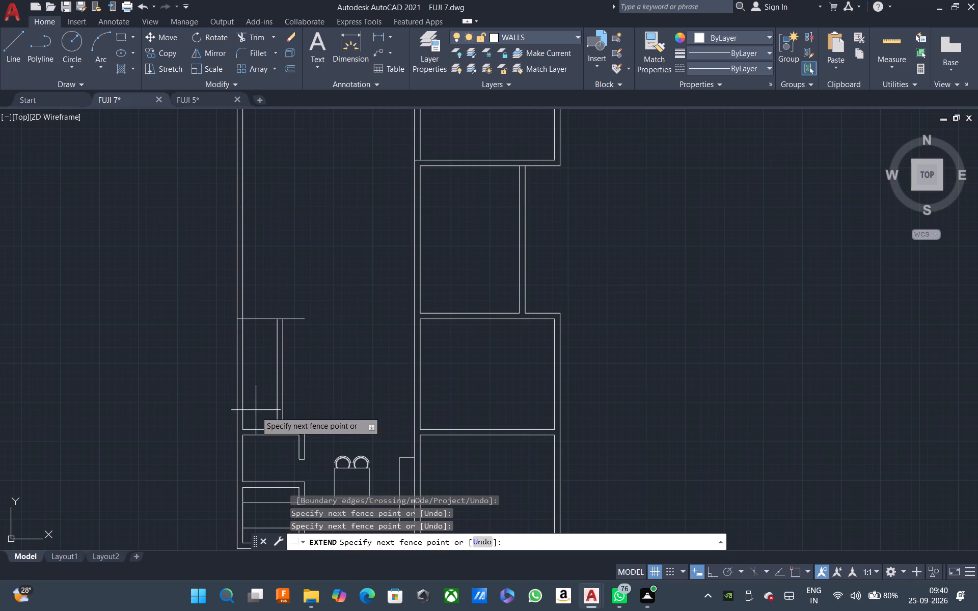
{"action": "left_click", "coordinate": [248, 431]}
{"action": "key", "text": "Escape"}
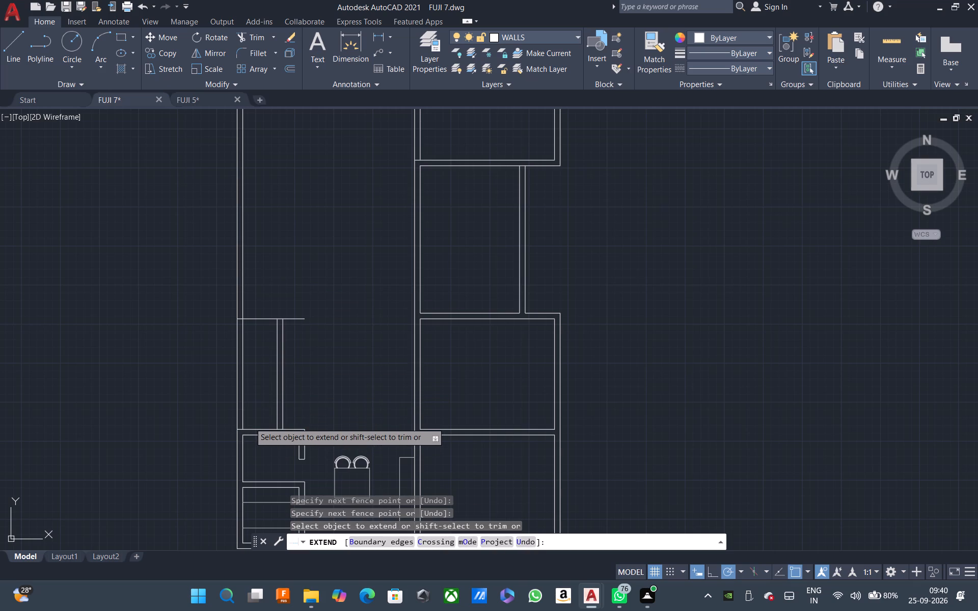
Trim both faces of the west outer wall between the two extended horizontal lines to open the recess.
{"action": "key", "text": "t"}
{"action": "key", "text": "r"}
{"action": "key", "text": "space"}
{"action": "left_click", "coordinate": [254, 409]}
{"action": "left_click", "coordinate": [224, 404]}
{"action": "key", "text": "Escape"}
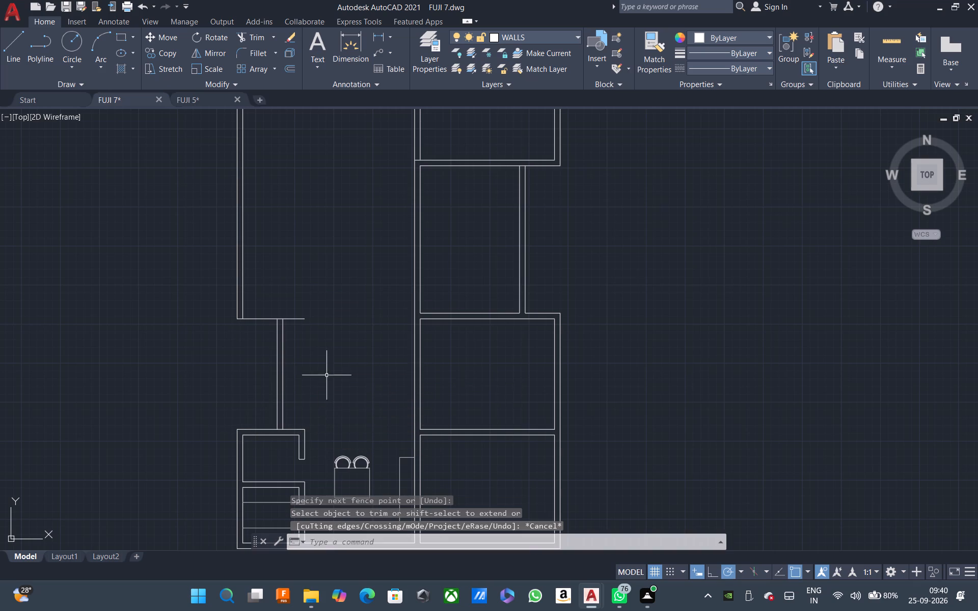
Offset the horizontal line at the recess's north end 9" to the north.
{"action": "type", "text": "O 9"}
{"action": "key", "text": "space"}
{"action": "left_click", "coordinate": [262, 319]}
{"action": "left_click", "coordinate": [261, 306]}
{"action": "key", "text": "Escape"}
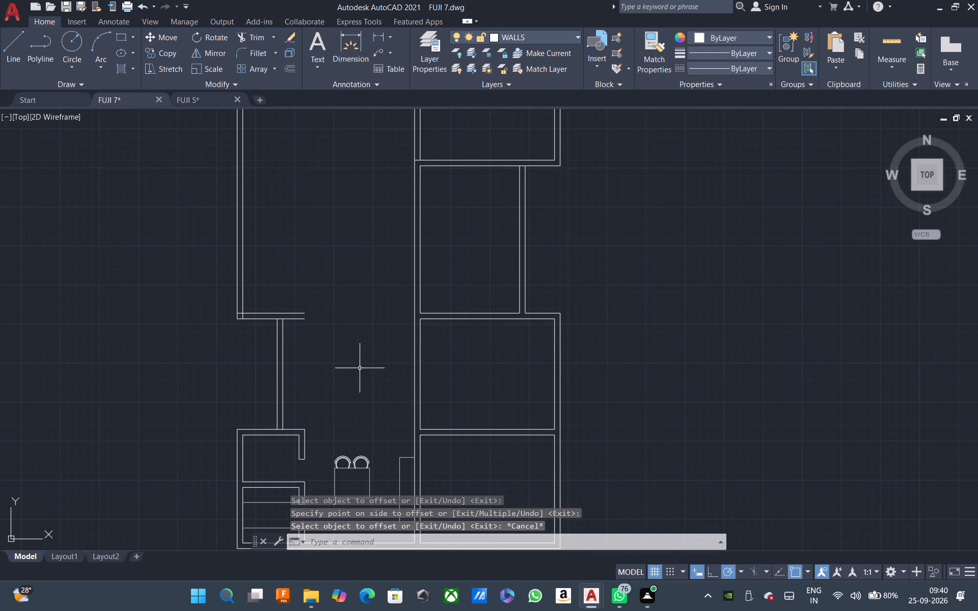
Draw a 9" vertical line closing the east end of the horizontal wall north of the recess.
{"action": "middle_click_drag", "start_coordinate": [360, 368], "coordinate": [337, 419]}
{"action": "scroll", "coordinate": [282, 389], "scroll_direction": "up", "scroll_amount": 1}
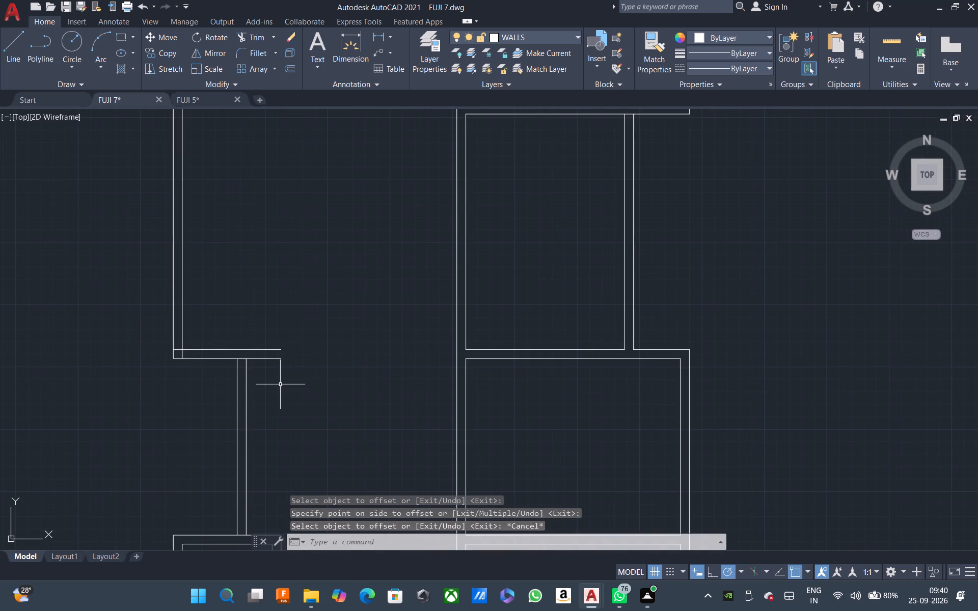
{"action": "key", "text": "l"}
{"action": "key", "text": "space"}
{"action": "scroll", "coordinate": [270, 360], "scroll_direction": "up", "scroll_amount": 2}
{"action": "left_click", "coordinate": [295, 330]}
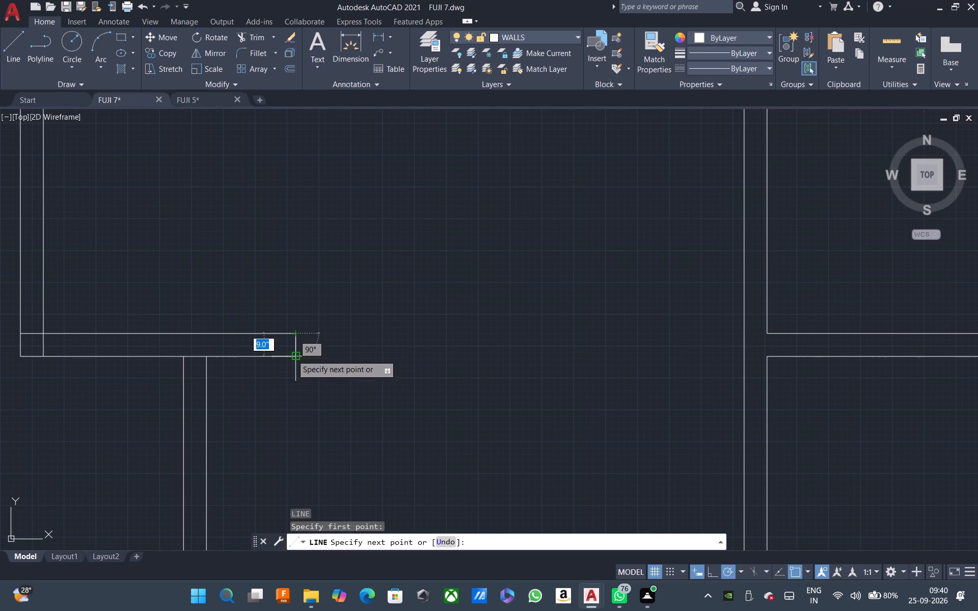
{"action": "left_click", "coordinate": [292, 355]}
{"action": "key", "text": "space"}
{"action": "scroll", "coordinate": [315, 360], "scroll_direction": "down", "scroll_amount": 3}
{"action": "key", "text": "Escape"}
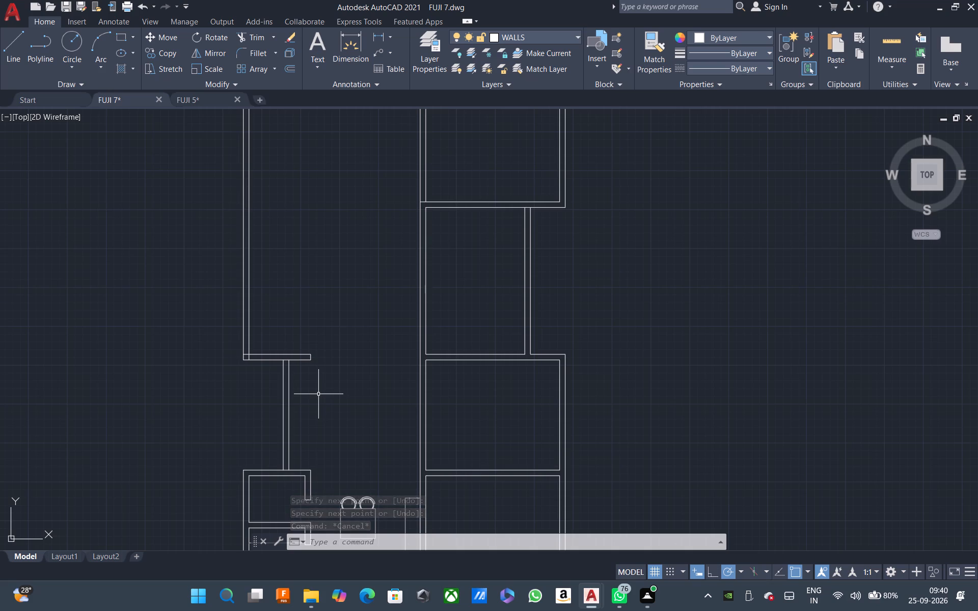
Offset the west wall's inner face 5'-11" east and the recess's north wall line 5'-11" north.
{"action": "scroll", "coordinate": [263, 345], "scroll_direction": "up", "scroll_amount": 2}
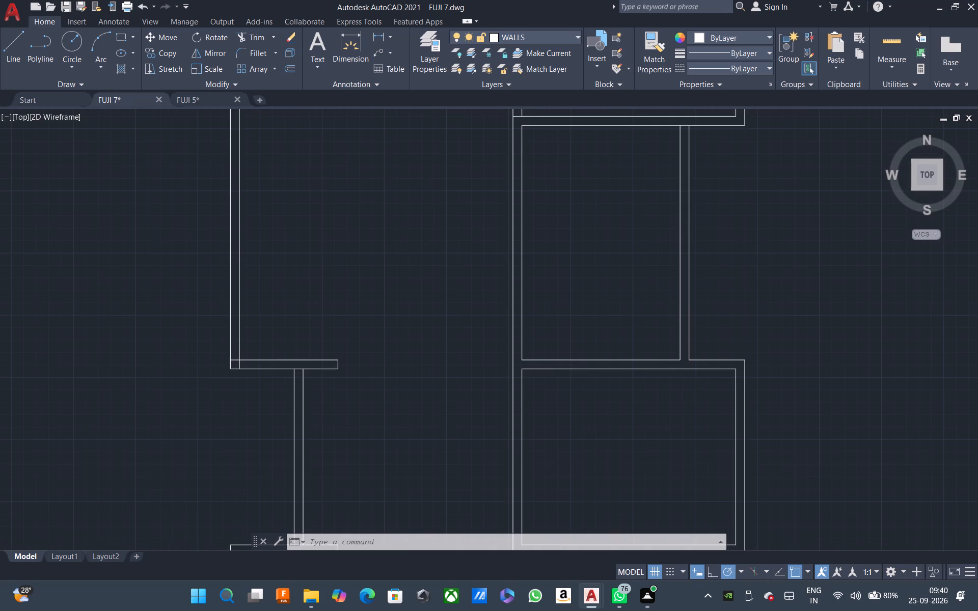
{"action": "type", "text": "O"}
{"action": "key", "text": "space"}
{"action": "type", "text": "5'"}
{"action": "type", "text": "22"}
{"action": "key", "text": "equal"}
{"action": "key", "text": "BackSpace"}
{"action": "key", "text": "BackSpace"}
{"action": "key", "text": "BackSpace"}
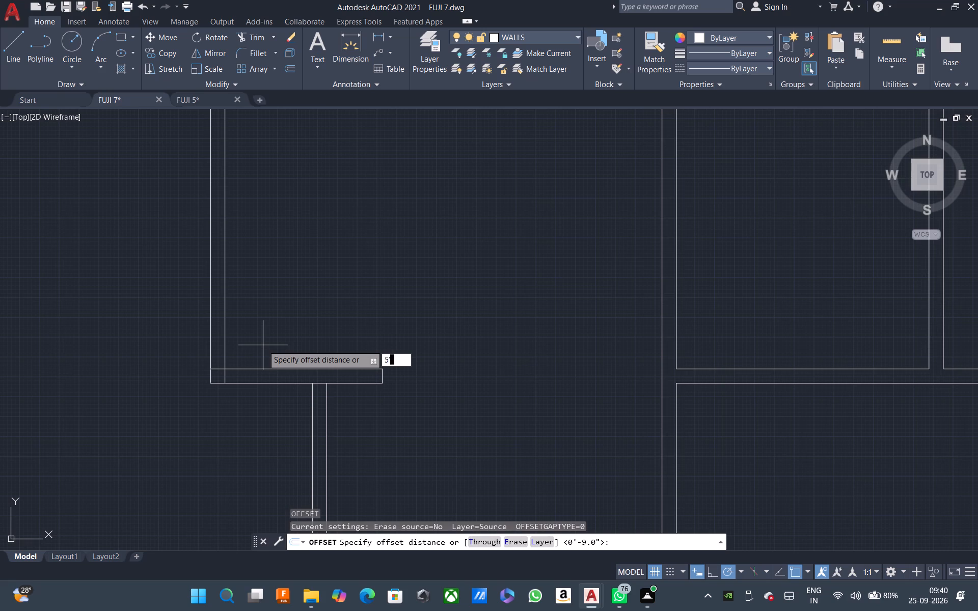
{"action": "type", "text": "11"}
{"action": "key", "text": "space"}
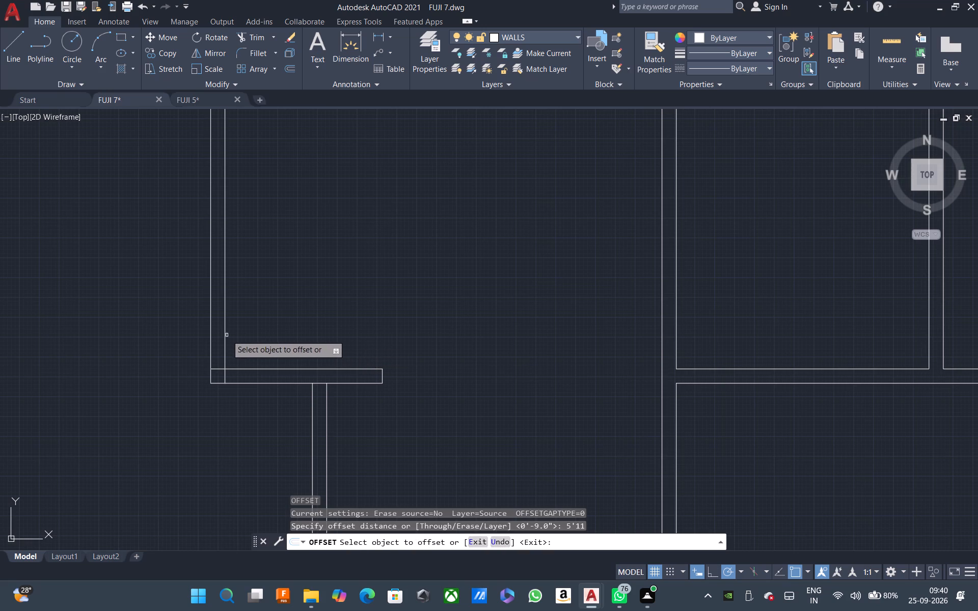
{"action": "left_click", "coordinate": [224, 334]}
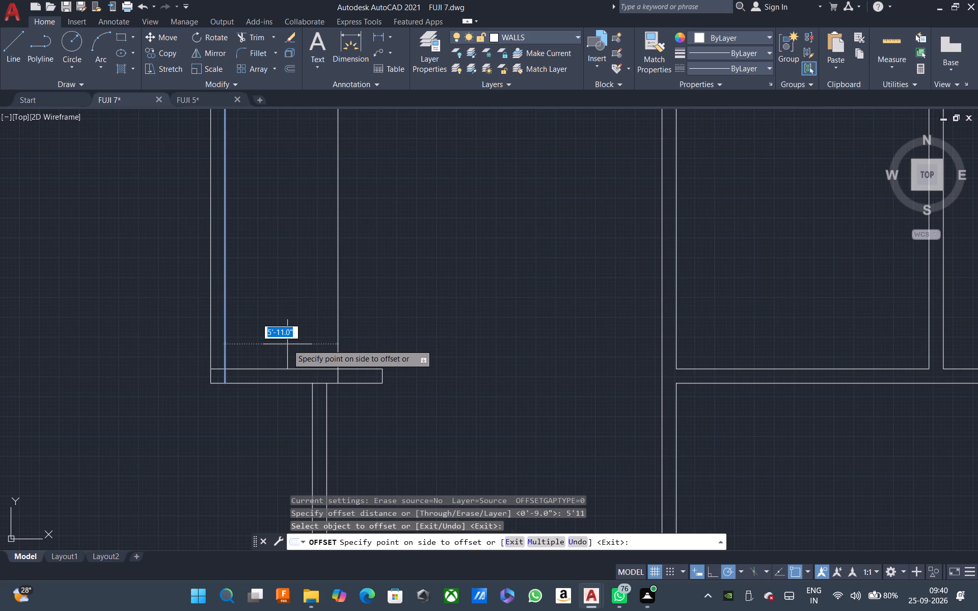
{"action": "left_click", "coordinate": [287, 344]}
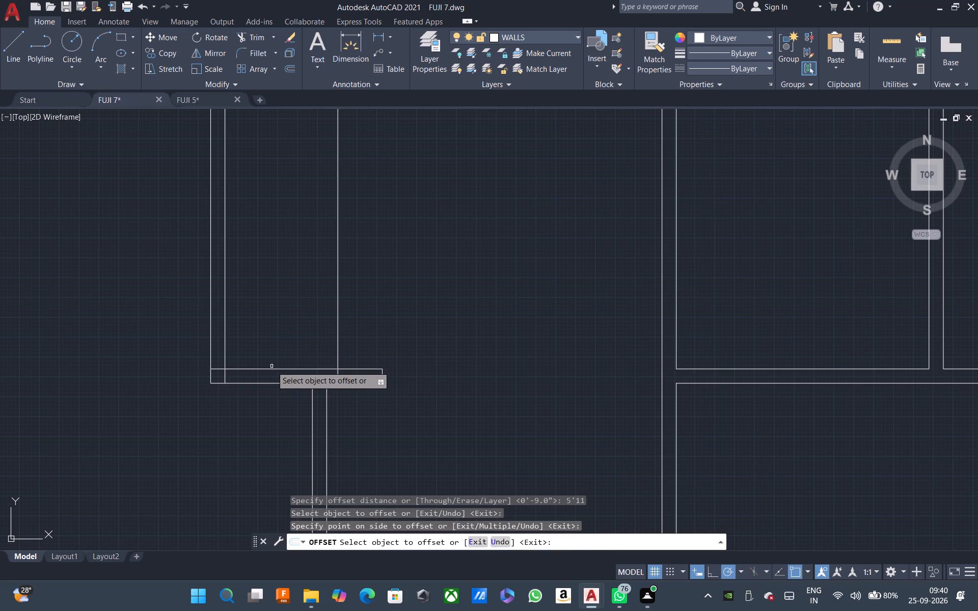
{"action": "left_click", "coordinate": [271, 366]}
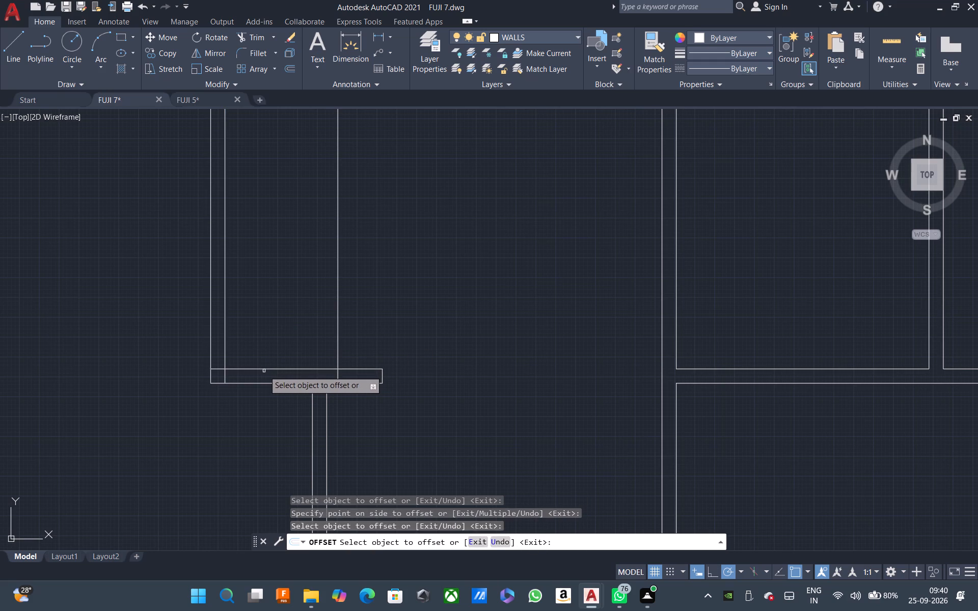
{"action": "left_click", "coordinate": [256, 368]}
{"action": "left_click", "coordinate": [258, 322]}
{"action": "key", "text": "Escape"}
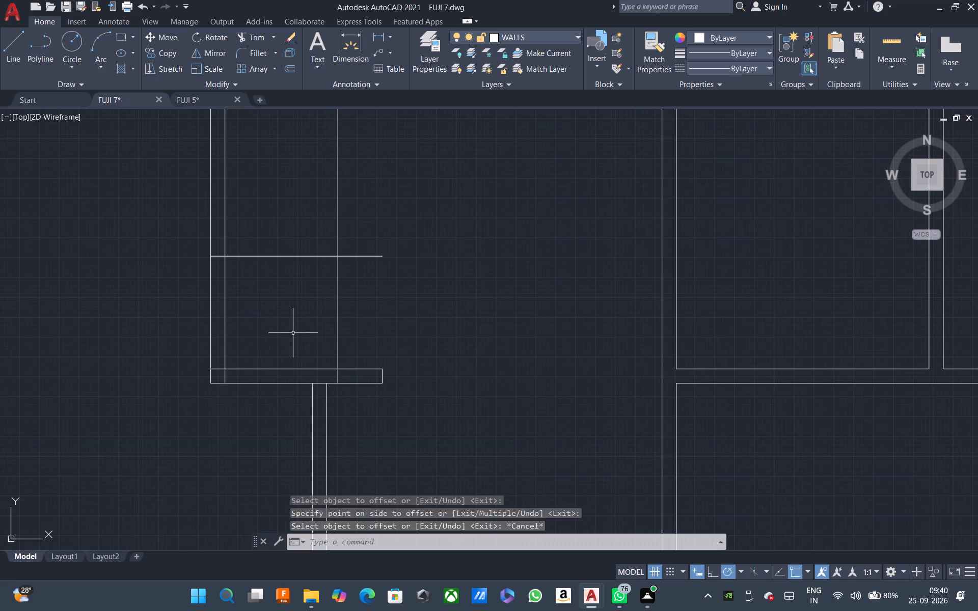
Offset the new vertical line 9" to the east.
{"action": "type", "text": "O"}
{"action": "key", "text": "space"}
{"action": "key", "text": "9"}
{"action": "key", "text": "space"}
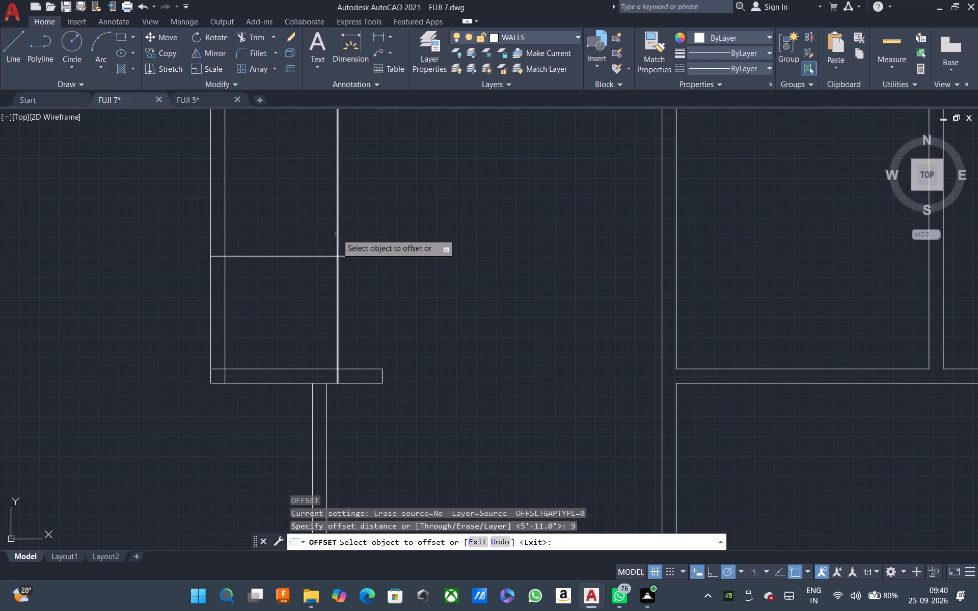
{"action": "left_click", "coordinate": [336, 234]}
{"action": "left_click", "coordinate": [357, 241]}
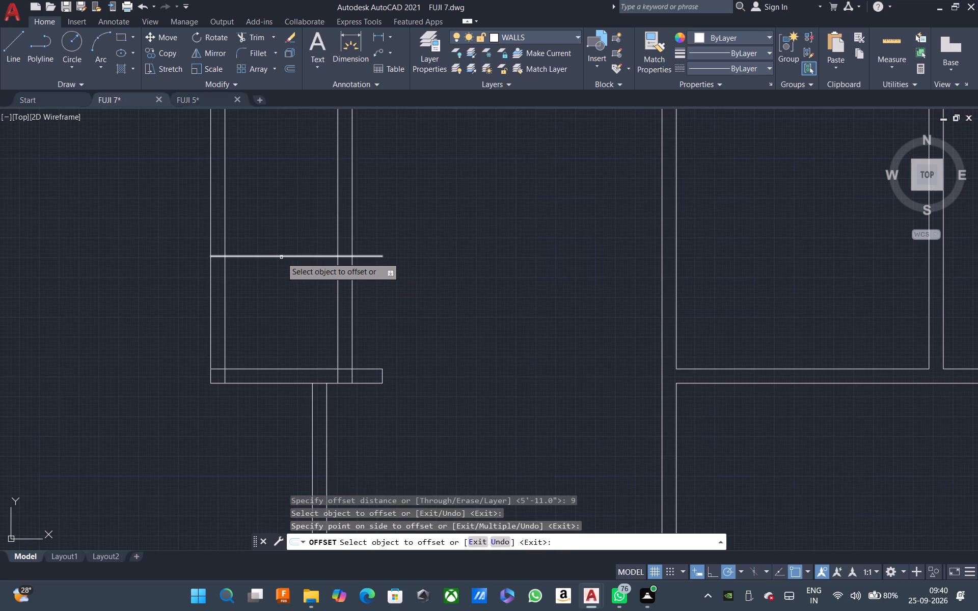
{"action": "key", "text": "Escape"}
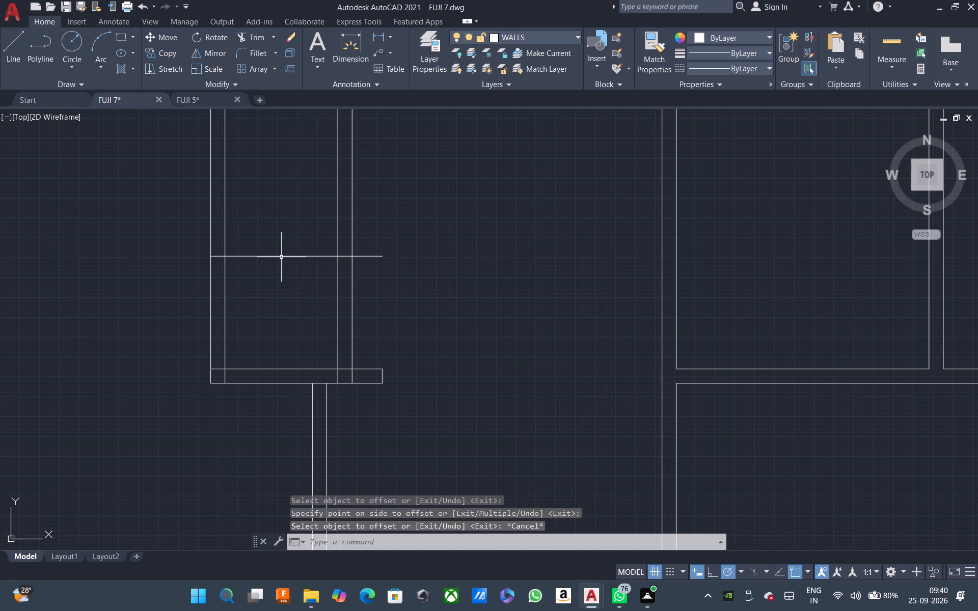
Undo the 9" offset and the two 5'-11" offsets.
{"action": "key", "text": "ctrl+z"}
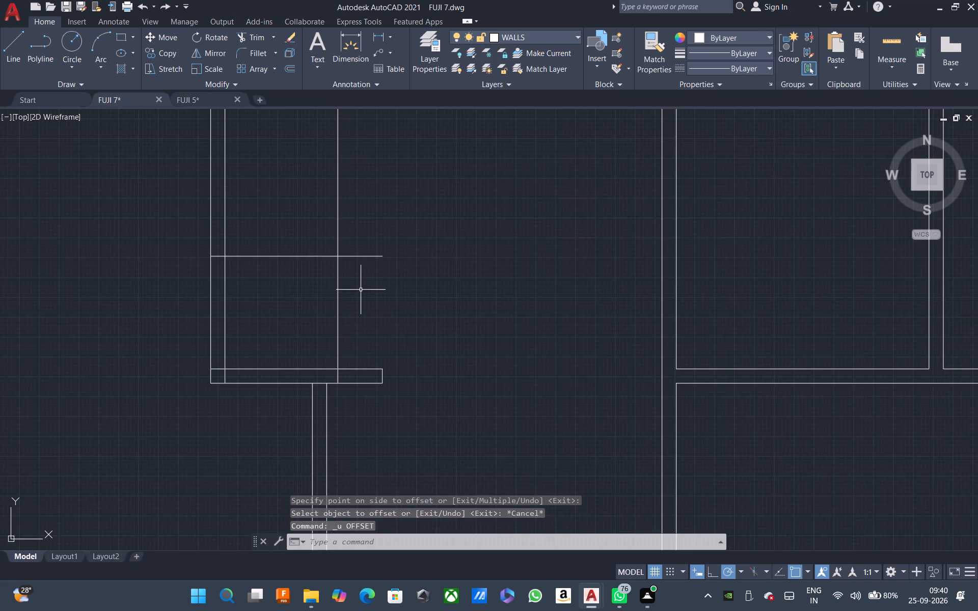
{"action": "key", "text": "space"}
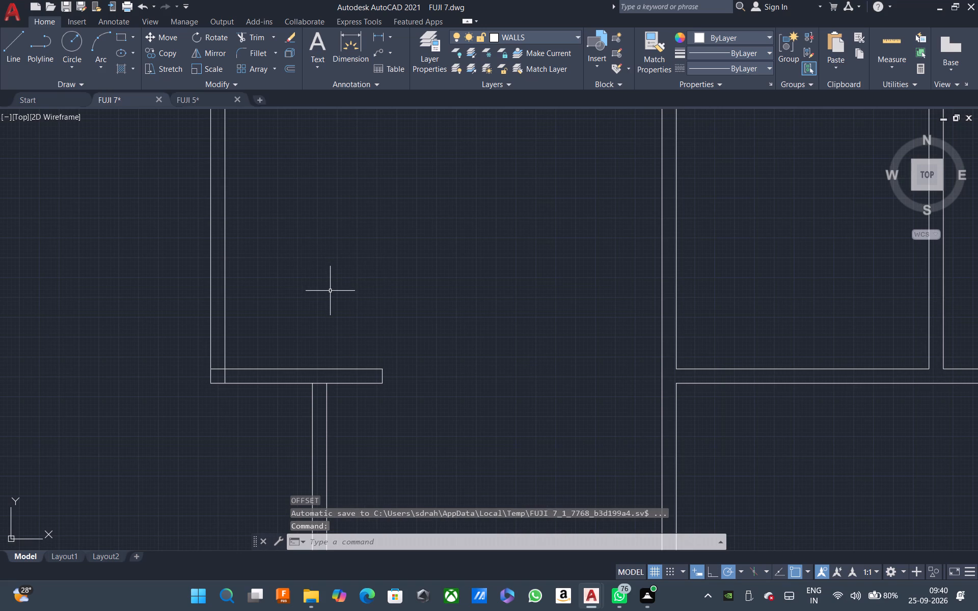
Offset the upper line of the recess's north wall 5'-11" north and the west wall's inner face 5'-11" east.
{"action": "type", "text": "O"}
{"action": "key", "text": "space"}
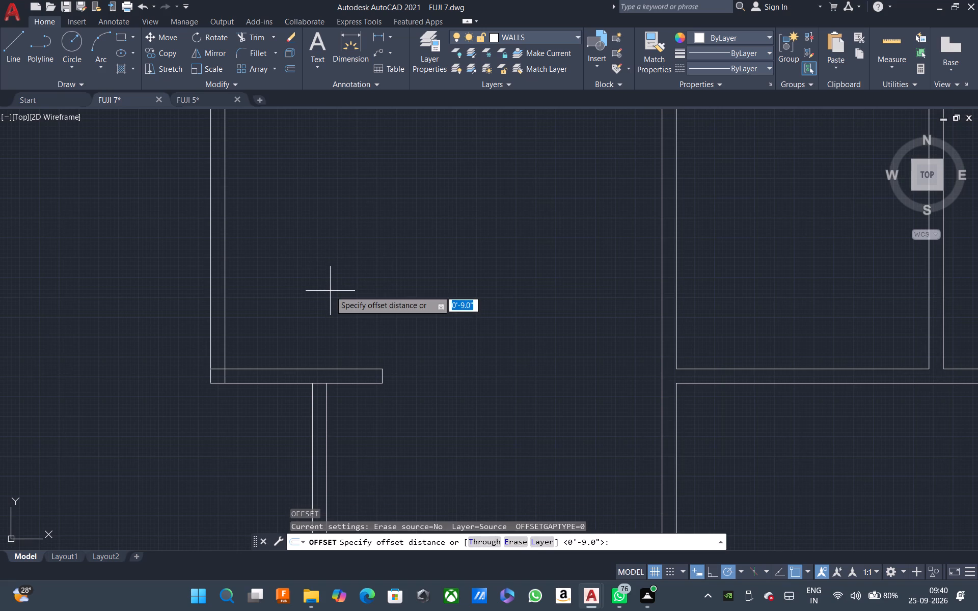
{"action": "key", "text": "5"}
{"action": "type", "text": "'1"}
{"action": "key", "text": "1"}
{"action": "key", "text": "space"}
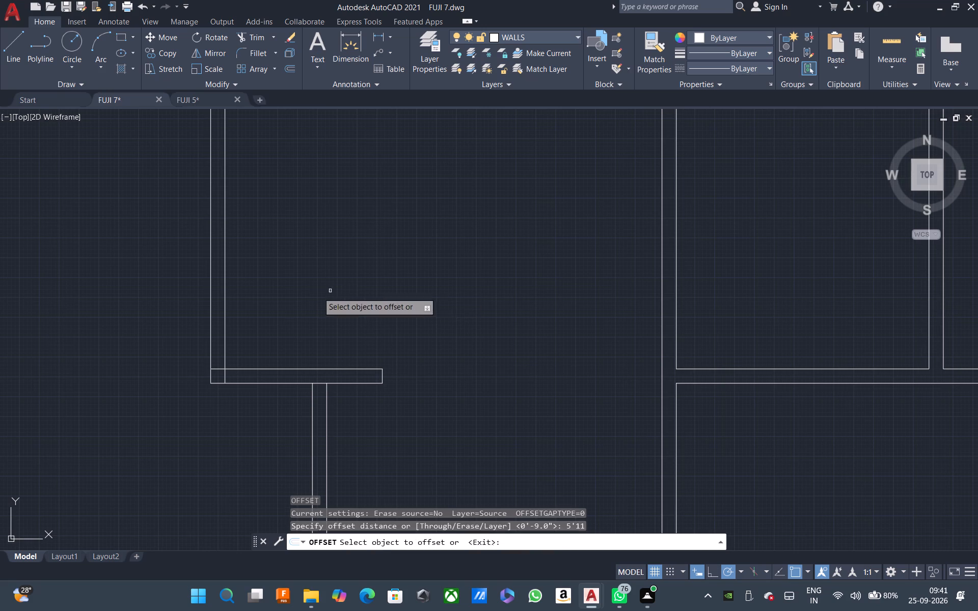
{"action": "left_click", "coordinate": [264, 369]}
{"action": "left_click", "coordinate": [260, 315]}
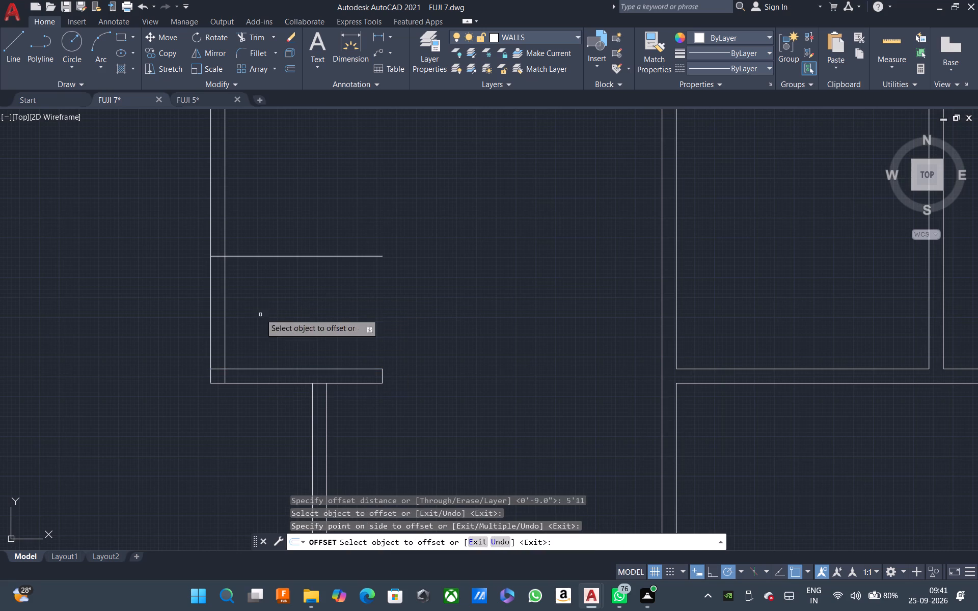
{"action": "left_click", "coordinate": [226, 346]}
{"action": "left_click", "coordinate": [294, 344]}
{"action": "key", "text": "Escape"}
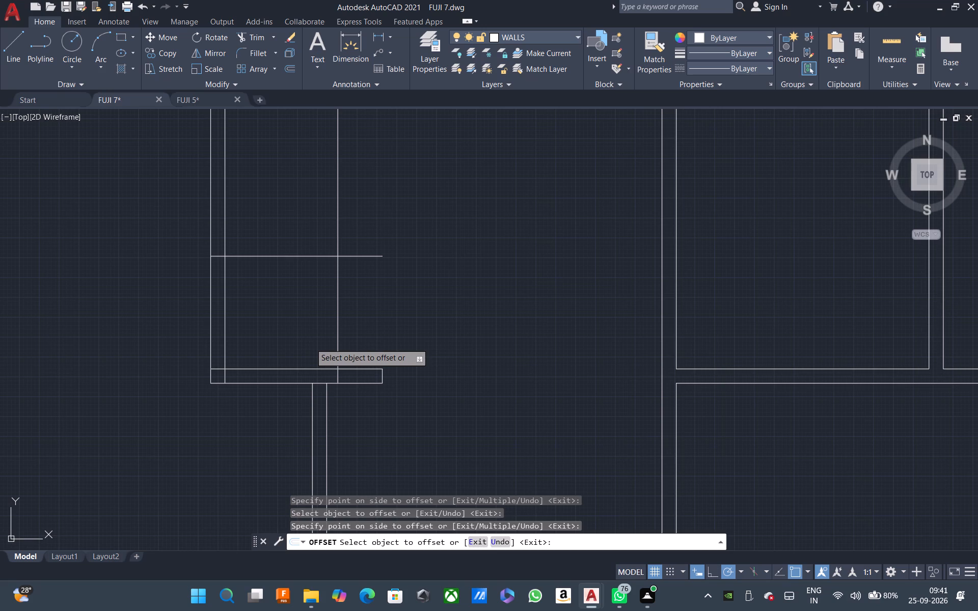
Offset the new horizontal line above the recess's north wall 9" to the north.
{"action": "key", "text": "o"}
{"action": "key", "text": "space"}
{"action": "key", "text": "9"}
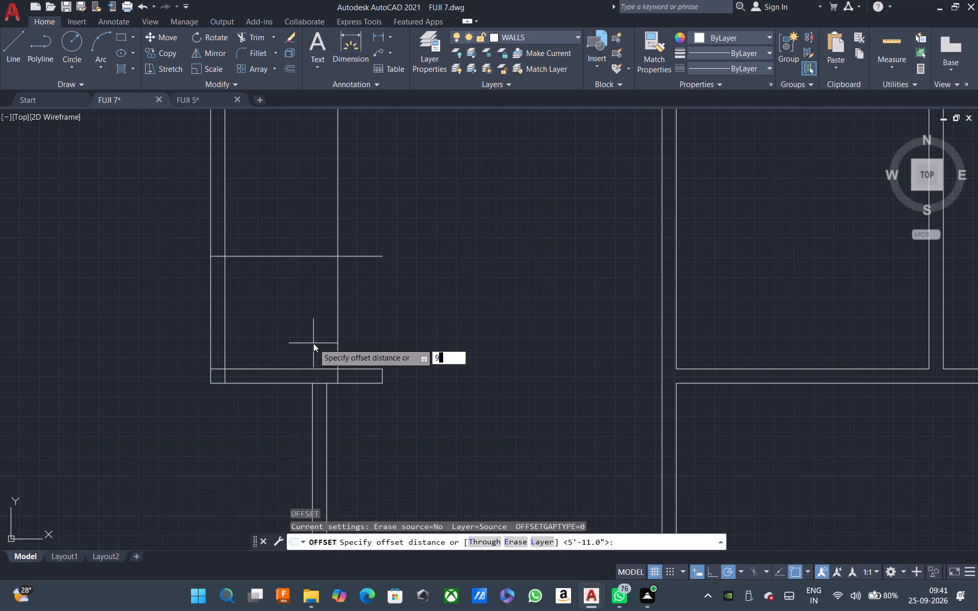
{"action": "key", "text": "space"}
{"action": "left_click", "coordinate": [267, 257]}
{"action": "left_click", "coordinate": [271, 232]}
{"action": "key", "text": "Escape"}
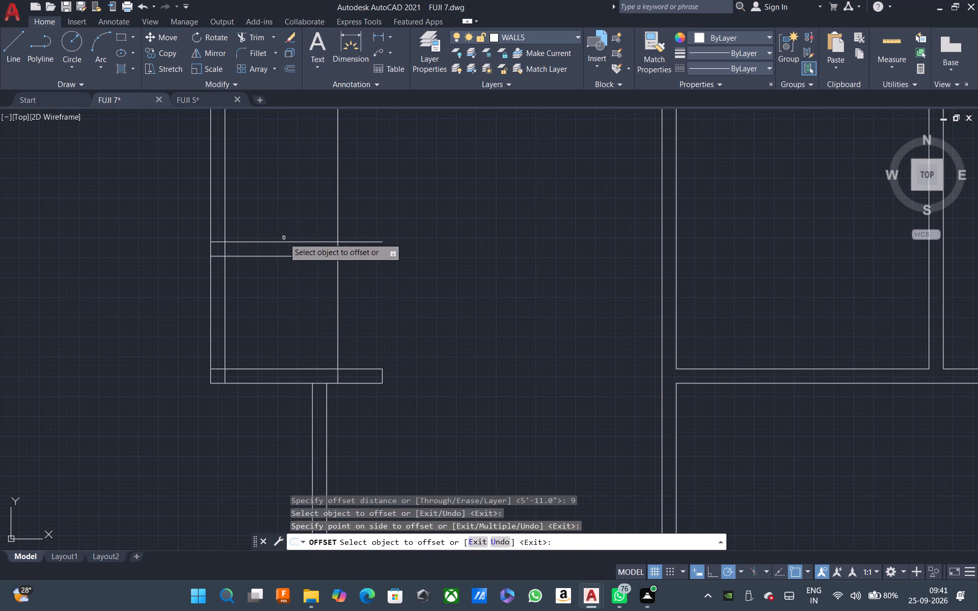
Offset the new vertical line east of the west wall 4.5" to the east to form a thin partition.
{"action": "key", "text": "o"}
{"action": "key", "text": "space"}
{"action": "type", "text": "4.5"}
{"action": "key", "text": "space"}
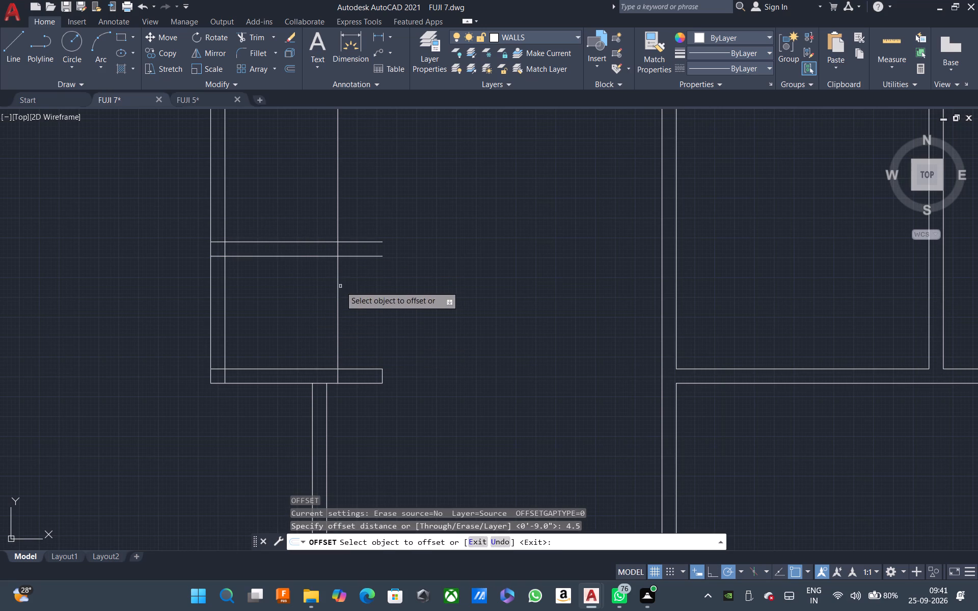
{"action": "left_click", "coordinate": [337, 286]}
{"action": "left_click", "coordinate": [369, 289]}
{"action": "key", "text": "Escape"}
Extend the 9" wall's two horizontal lines east to the long vertical wall.
{"action": "type", "text": "EX"}
{"action": "key", "text": "space"}
{"action": "left_click", "coordinate": [364, 223]}
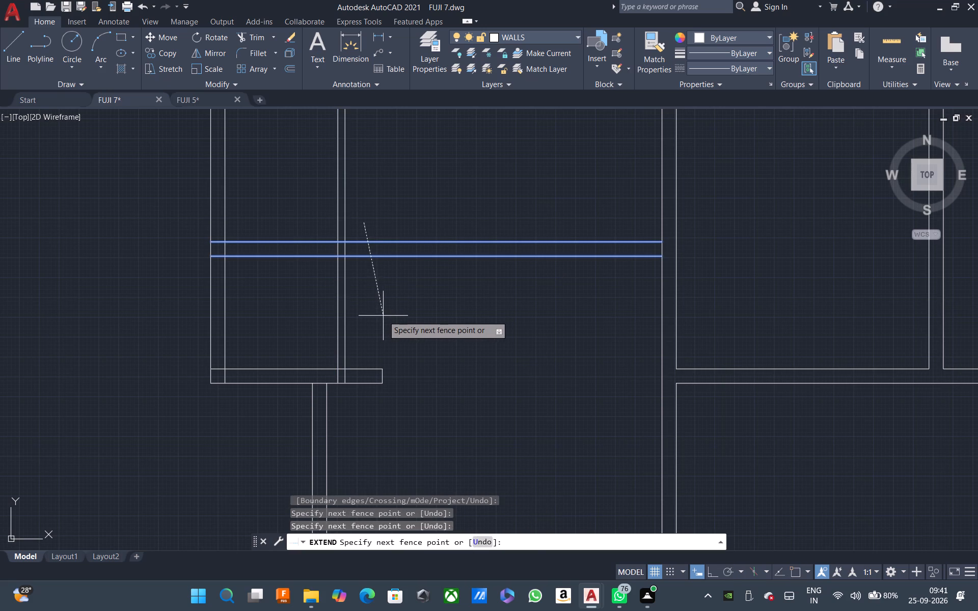
{"action": "left_click", "coordinate": [383, 316]}
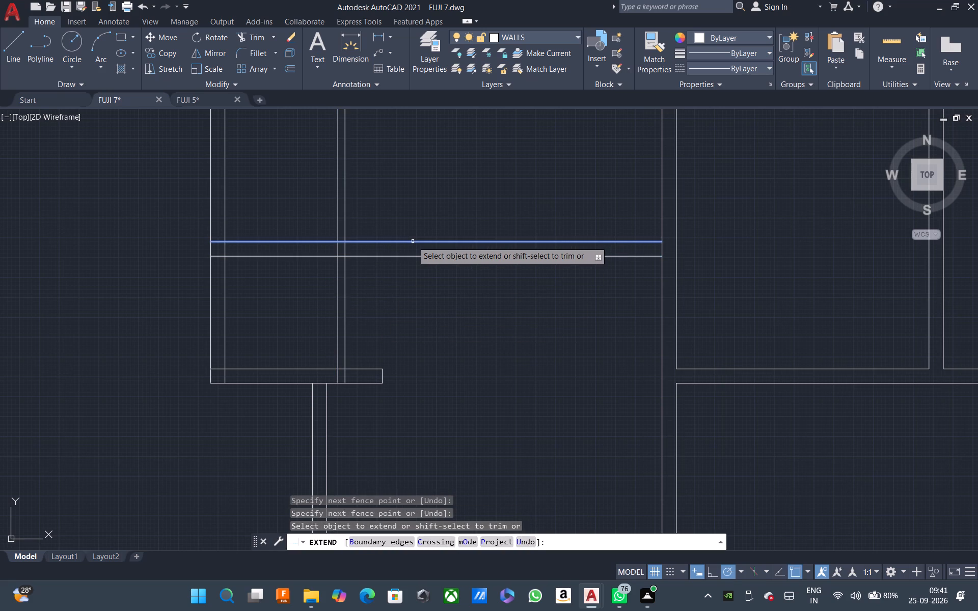
{"action": "key", "text": "Escape"}
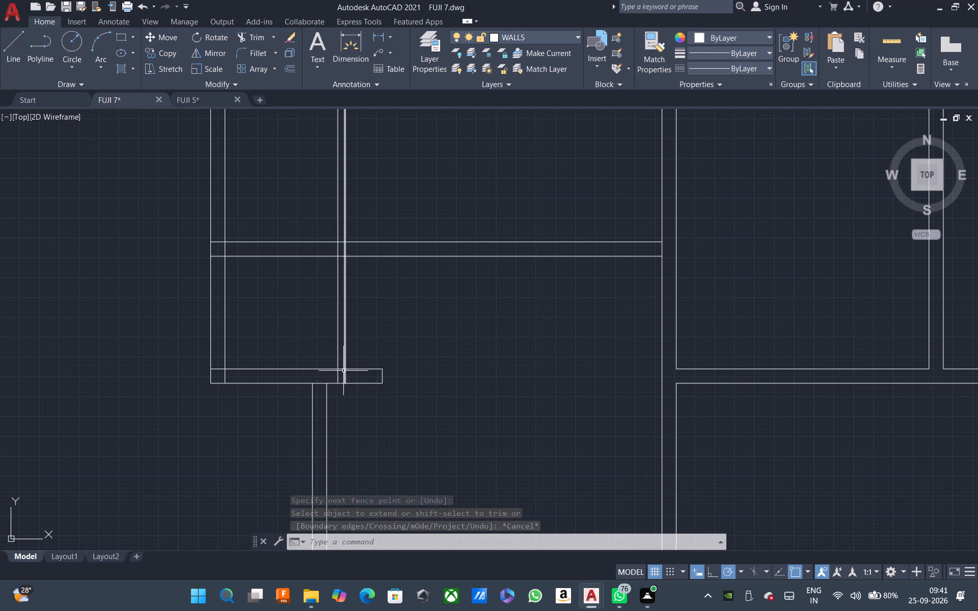
Offset the upper line of the recess's north wall 2'-6" to the north to set the partition's opening.
{"action": "type", "text": "O"}
{"action": "key", "text": "space"}
{"action": "key", "text": "2"}
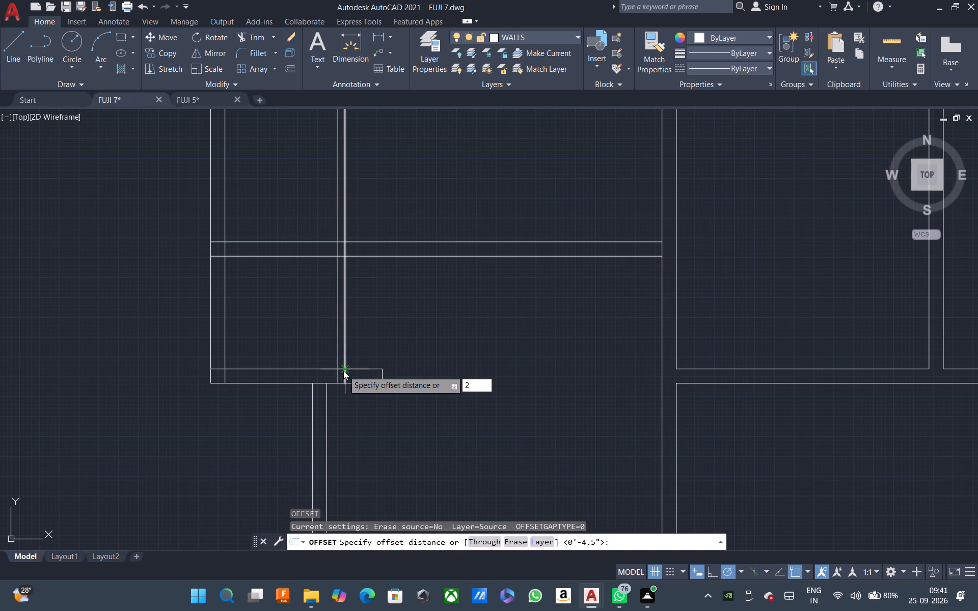
{"action": "type", "text": "'6"}
{"action": "key", "text": "space"}
{"action": "scroll", "coordinate": [343, 371], "scroll_direction": "up", "scroll_amount": 2}
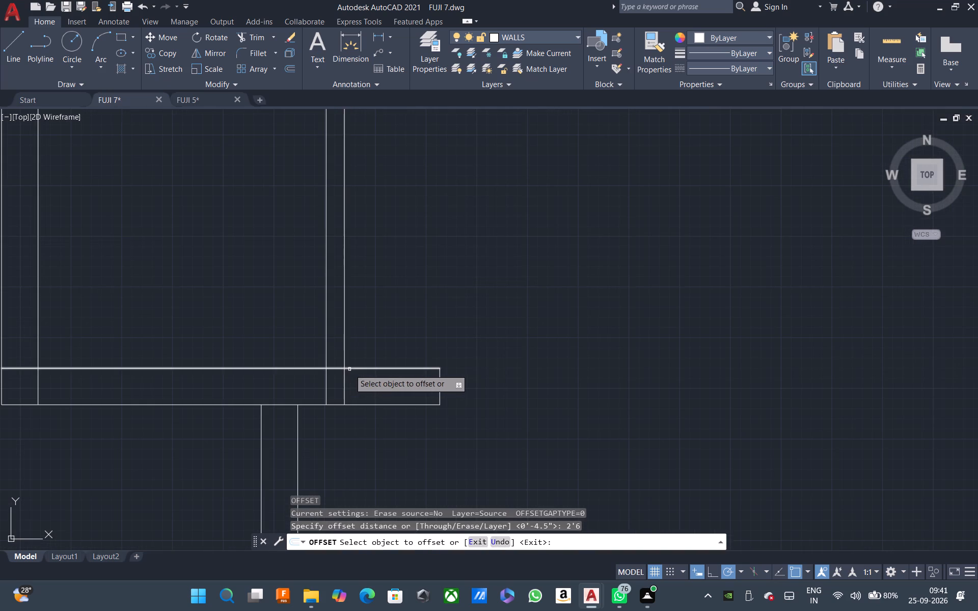
{"action": "left_click", "coordinate": [349, 369]}
{"action": "scroll", "coordinate": [349, 362], "scroll_direction": "down", "scroll_amount": 2}
{"action": "left_click", "coordinate": [358, 328]}
{"action": "key", "text": "Escape"}
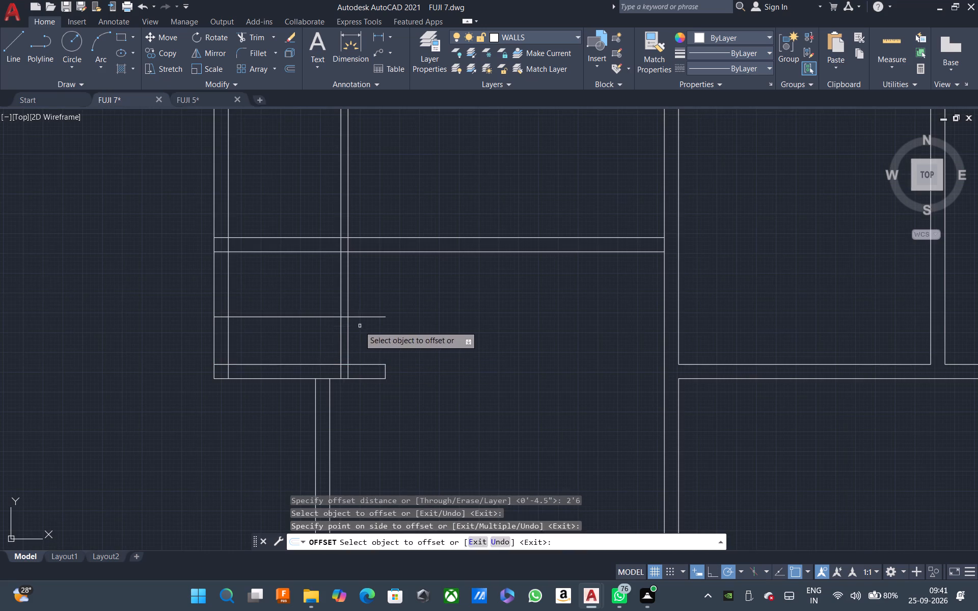
Trim the partition lines below the 2'-6" line and trim that line down to a short cap across the partition's end.
{"action": "type", "text": "TR"}
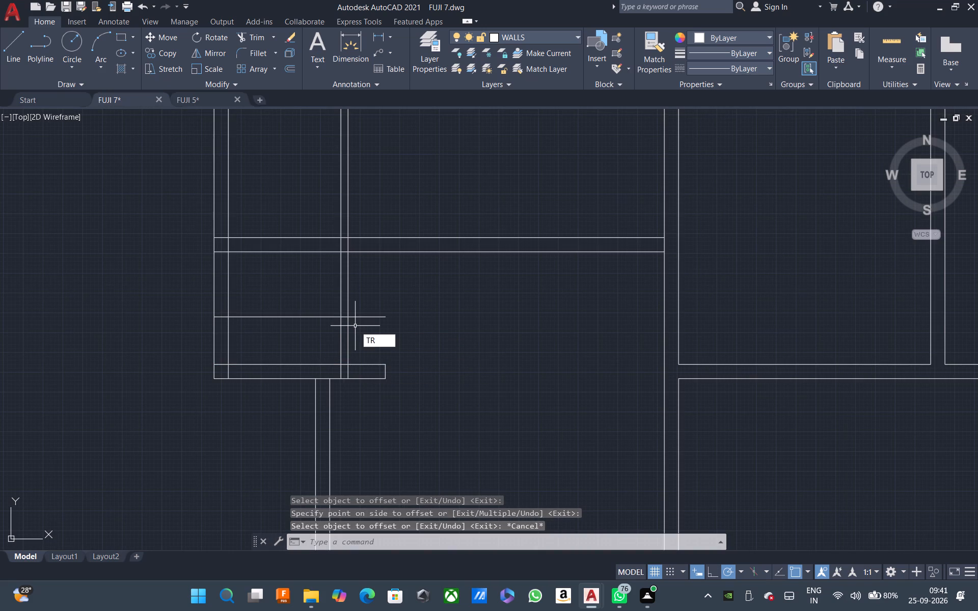
{"action": "key", "text": "space"}
{"action": "left_click", "coordinate": [367, 305]}
{"action": "double_click", "coordinate": [366, 331]}
{"action": "left_click", "coordinate": [325, 335]}
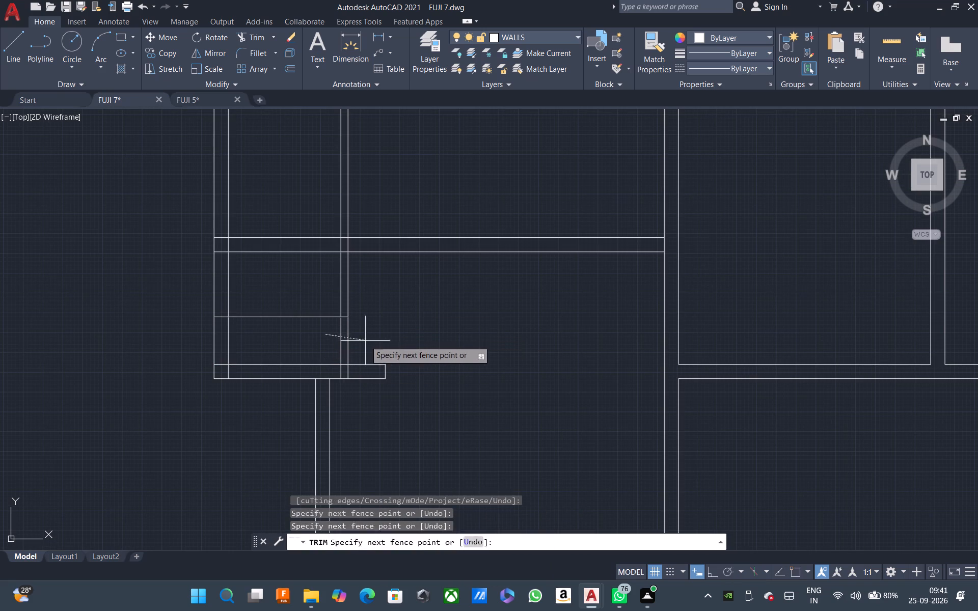
{"action": "left_click", "coordinate": [365, 341]}
{"action": "left_click", "coordinate": [313, 322]}
{"action": "left_click", "coordinate": [309, 308]}
{"action": "left_click", "coordinate": [221, 316]}
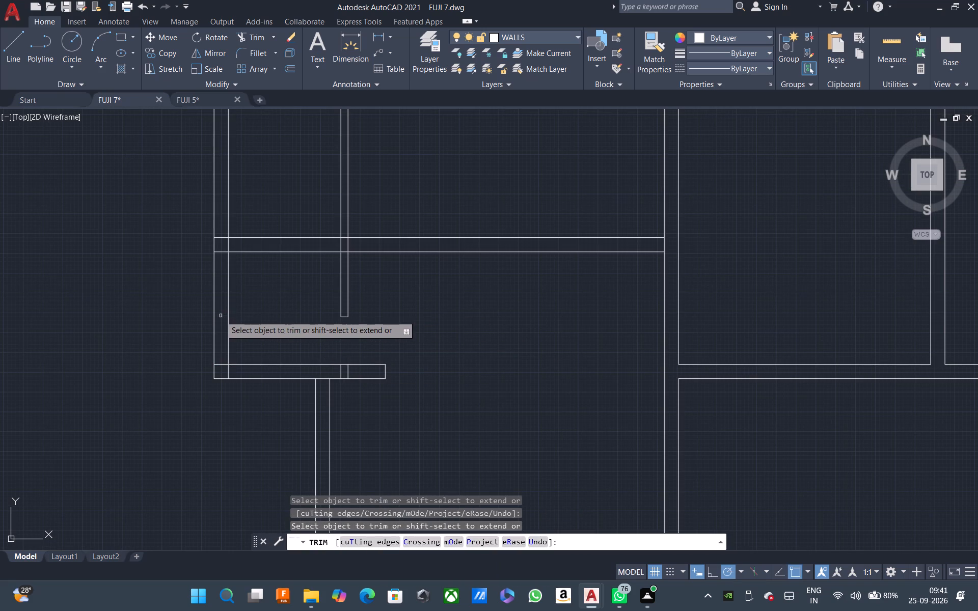
Trim the overlapping lines where the west wall meets the recess's north wall into a clean corner.
{"action": "scroll", "coordinate": [228, 374], "scroll_direction": "up", "scroll_amount": 3}
{"action": "left_click", "coordinate": [230, 375]}
{"action": "left_click", "coordinate": [205, 327]}
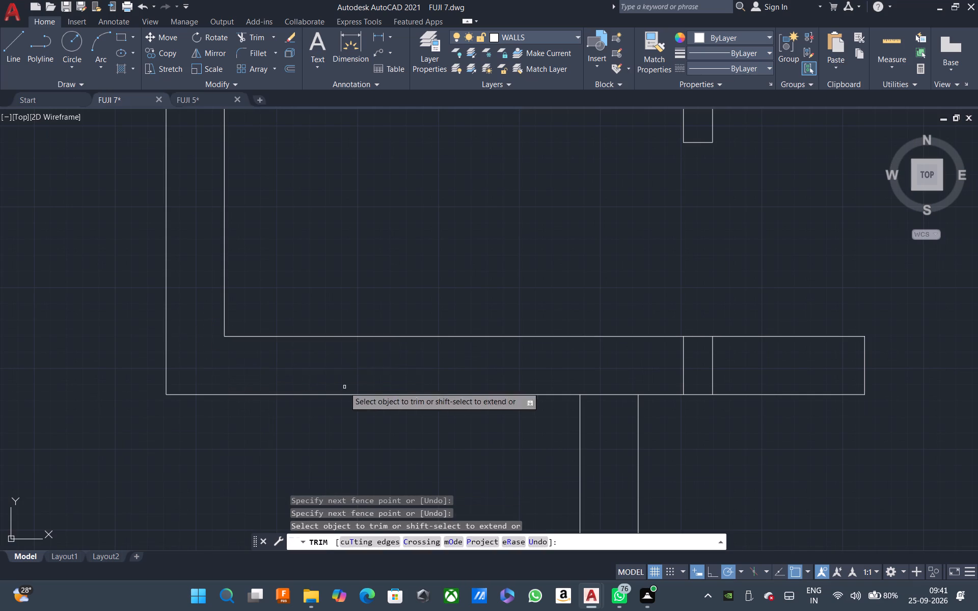
{"action": "scroll", "coordinate": [446, 383], "scroll_direction": "down", "scroll_amount": 2}
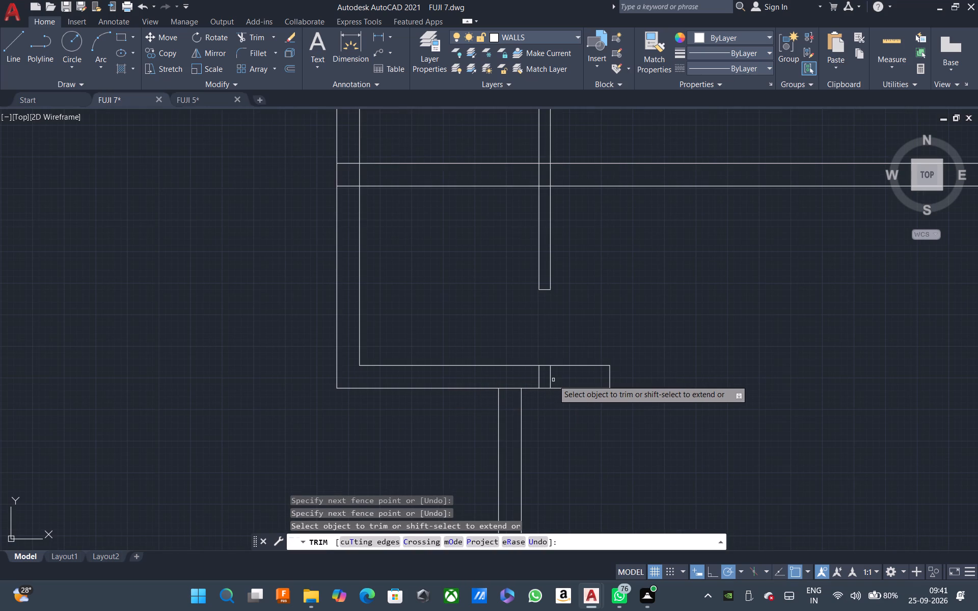
Trim the recess's north wall back to the partition's east face, clear the leftover pieces, and open its junction with the wall running south.
{"action": "left_click", "coordinate": [580, 353]}
{"action": "scroll", "coordinate": [580, 352], "scroll_direction": "down", "scroll_amount": 2}
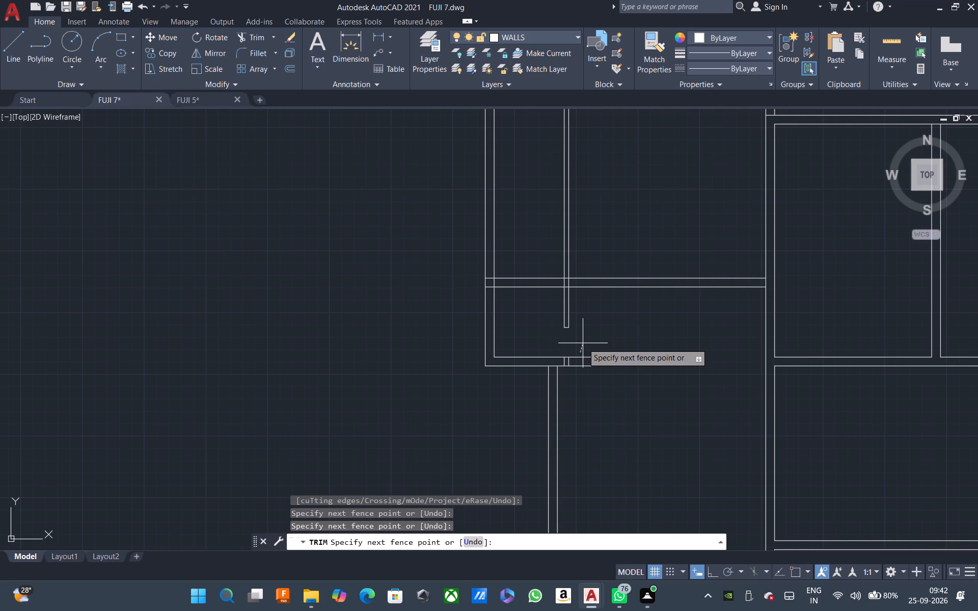
{"action": "left_click", "coordinate": [583, 343]}
{"action": "left_click", "coordinate": [578, 373]}
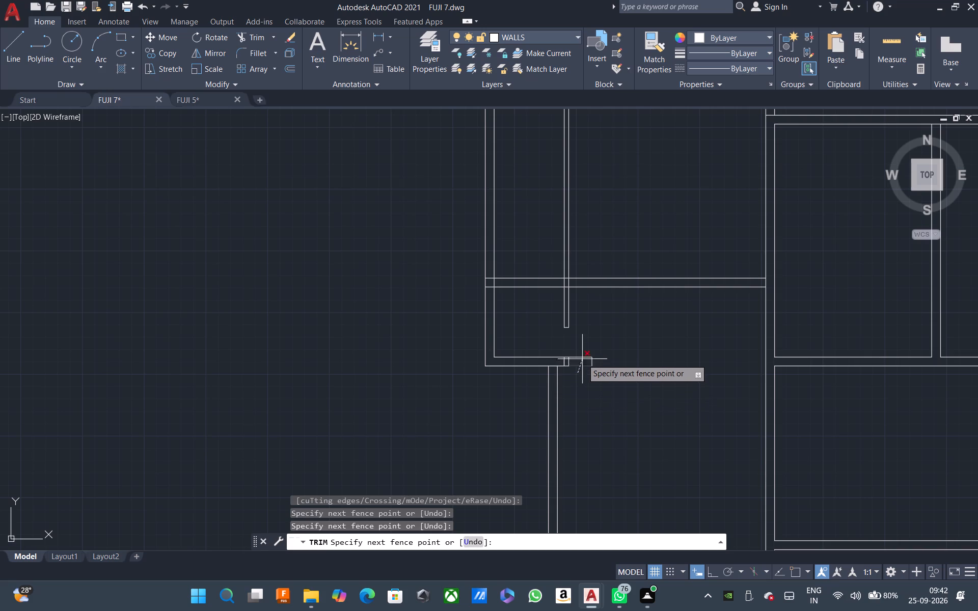
{"action": "left_click", "coordinate": [583, 342]}
{"action": "left_click", "coordinate": [594, 359]}
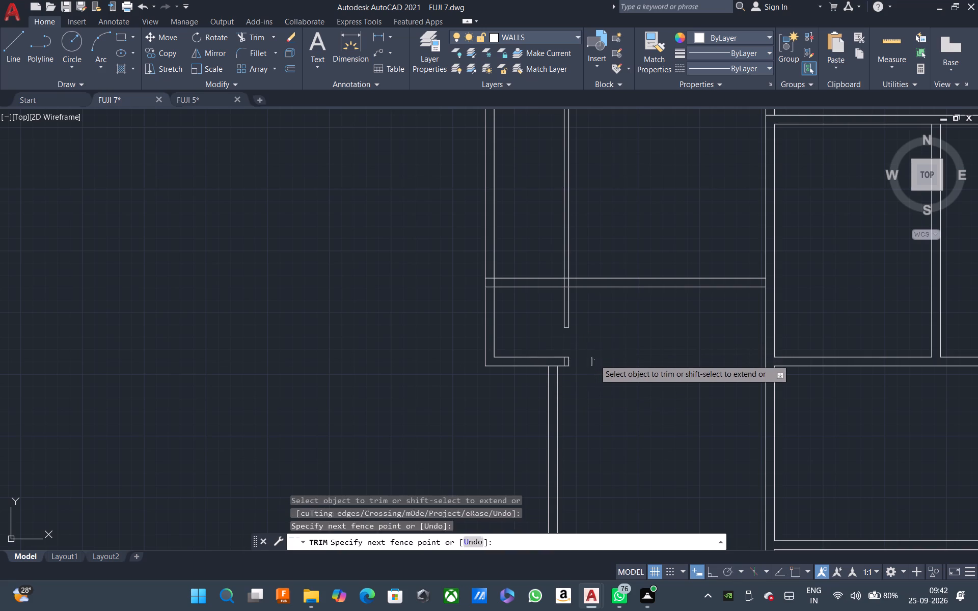
{"action": "left_click", "coordinate": [587, 362]}
{"action": "scroll", "coordinate": [562, 363], "scroll_direction": "up", "scroll_amount": 3}
{"action": "left_click", "coordinate": [564, 363]}
{"action": "left_click", "coordinate": [570, 362]}
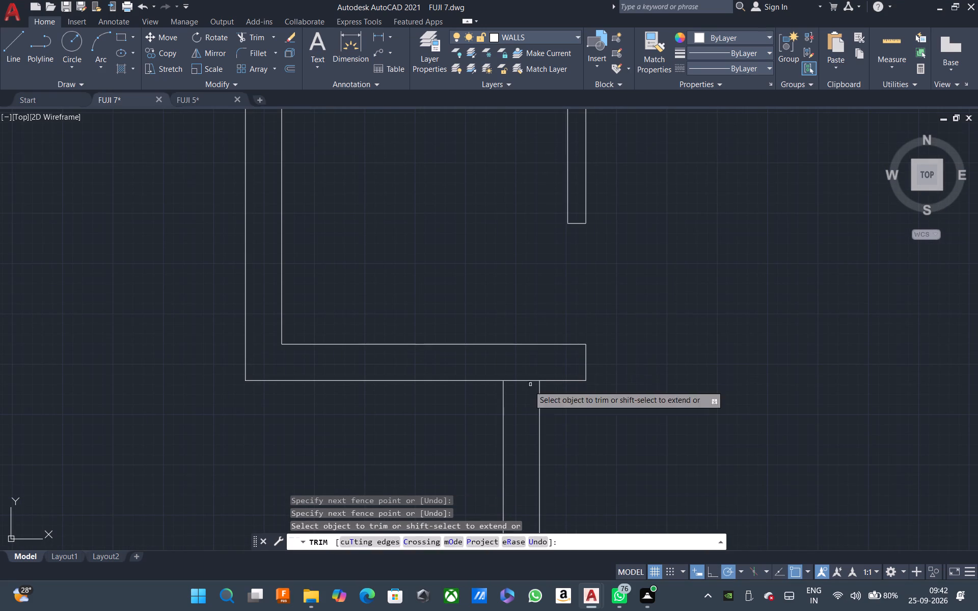
{"action": "left_click", "coordinate": [521, 390]}
{"action": "left_click", "coordinate": [520, 373]}
Trim the partition lines above and inside the 9" cross wall, and the west wall's inner face where it crosses that wall.
{"action": "scroll", "coordinate": [520, 372], "scroll_direction": "down", "scroll_amount": 3}
{"action": "middle_click_drag", "start_coordinate": [609, 378], "coordinate": [546, 395]}
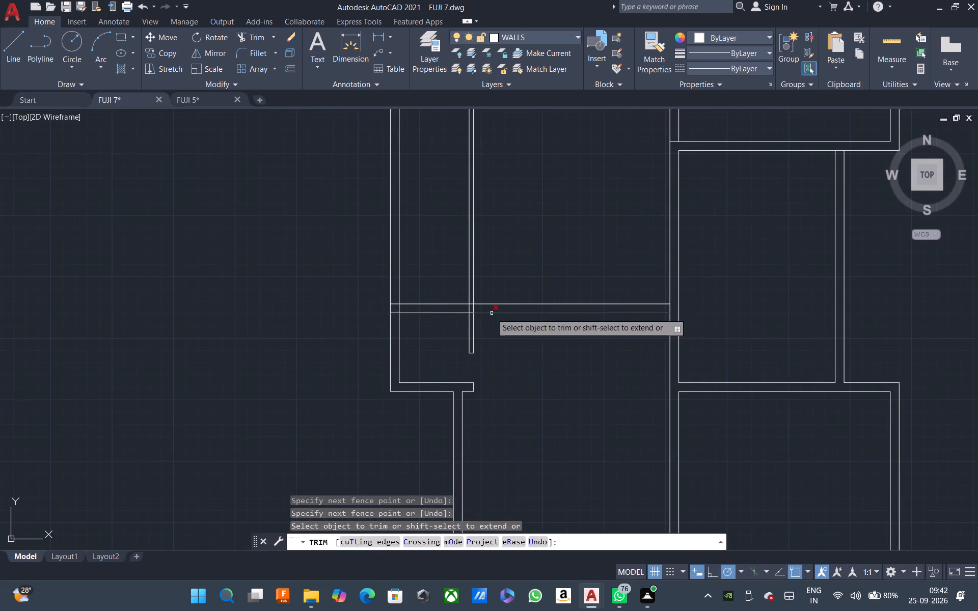
{"action": "scroll", "coordinate": [459, 311], "scroll_direction": "up", "scroll_amount": 3}
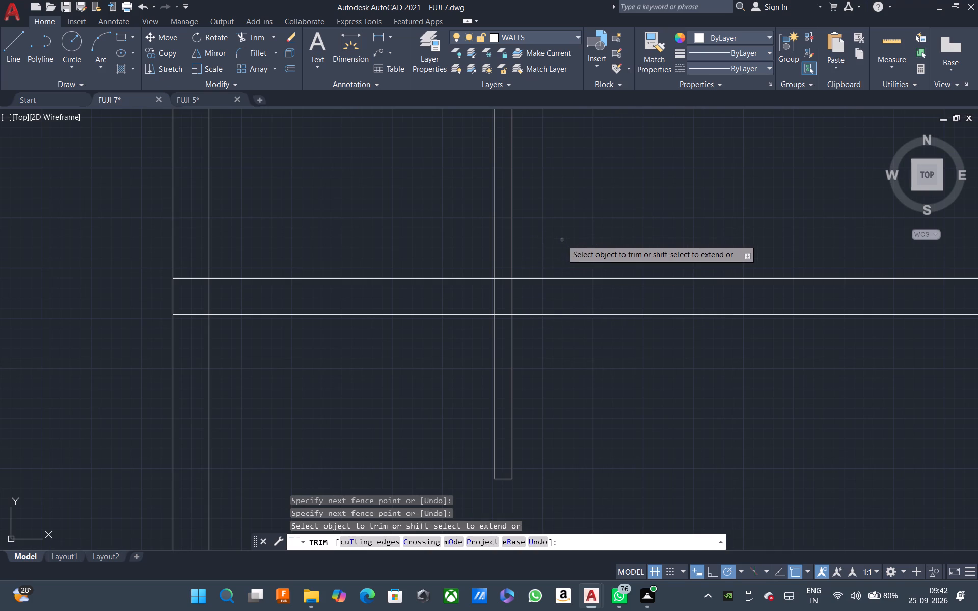
{"action": "left_click_drag", "start_coordinate": [562, 240], "coordinate": [552, 241]}
{"action": "left_click", "coordinate": [414, 245]}
{"action": "left_click", "coordinate": [556, 297]}
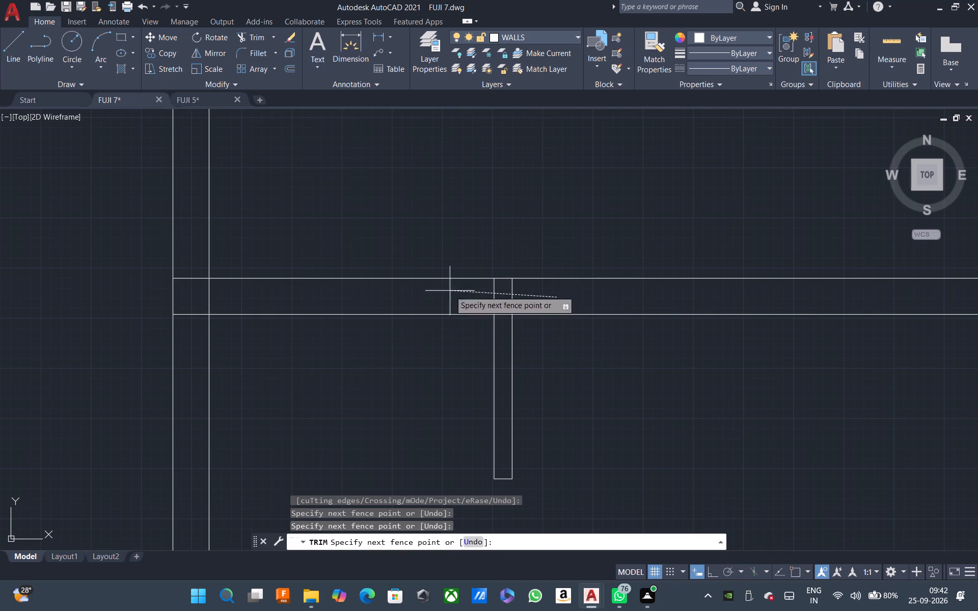
{"action": "left_click", "coordinate": [198, 295]}
{"action": "scroll", "coordinate": [244, 301], "scroll_direction": "down", "scroll_amount": 2}
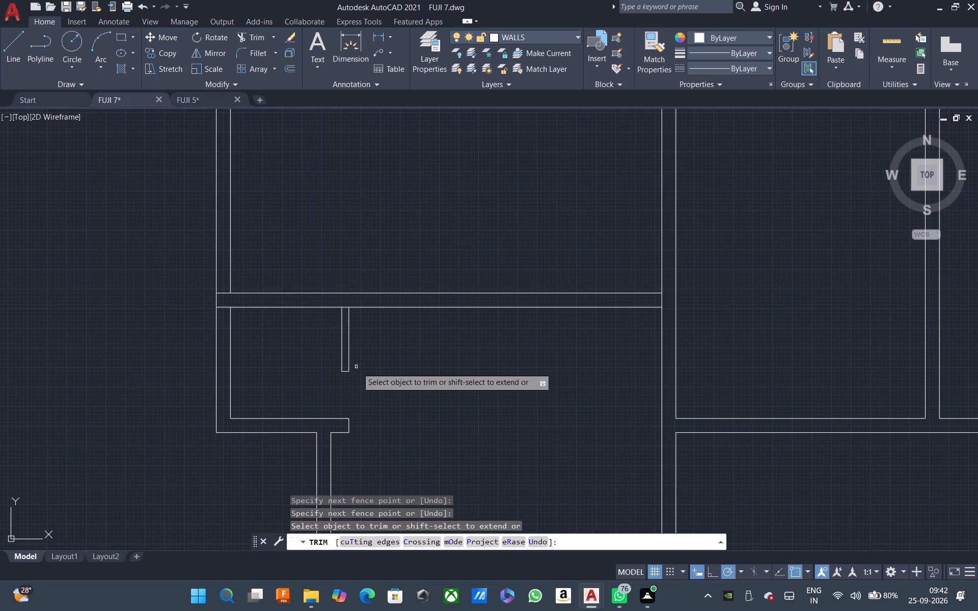
{"action": "key", "text": "Escape"}
{"action": "key", "text": "Escape"}
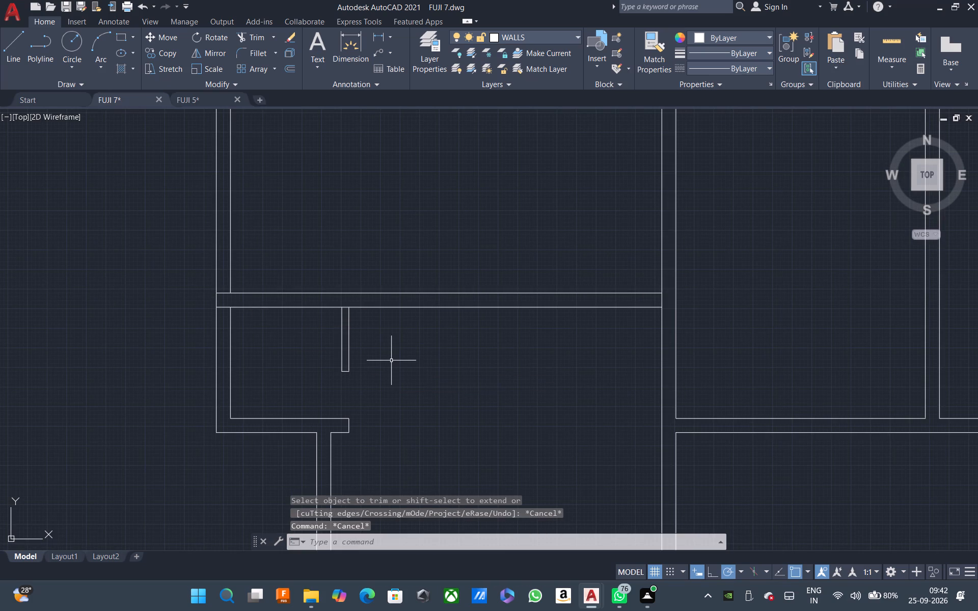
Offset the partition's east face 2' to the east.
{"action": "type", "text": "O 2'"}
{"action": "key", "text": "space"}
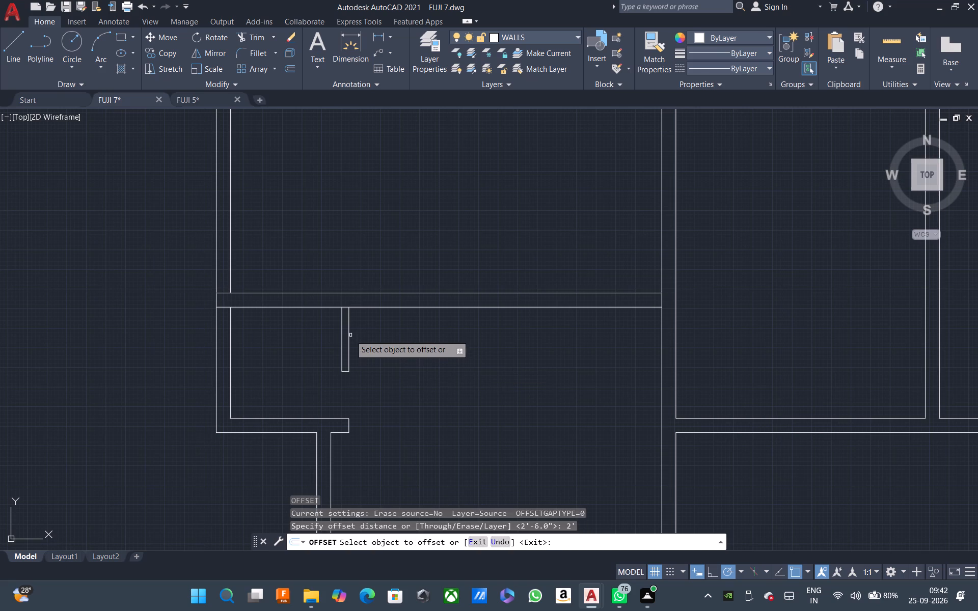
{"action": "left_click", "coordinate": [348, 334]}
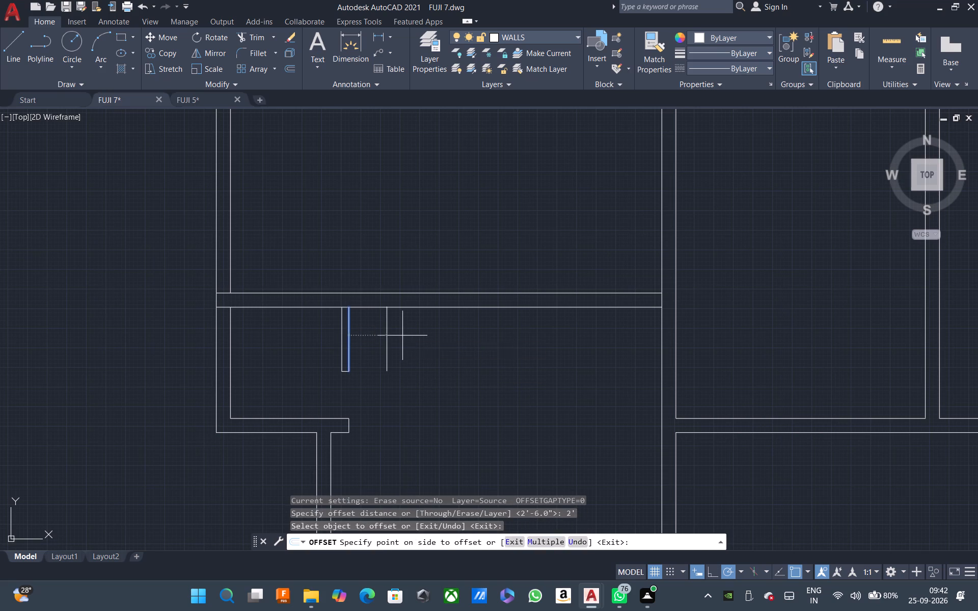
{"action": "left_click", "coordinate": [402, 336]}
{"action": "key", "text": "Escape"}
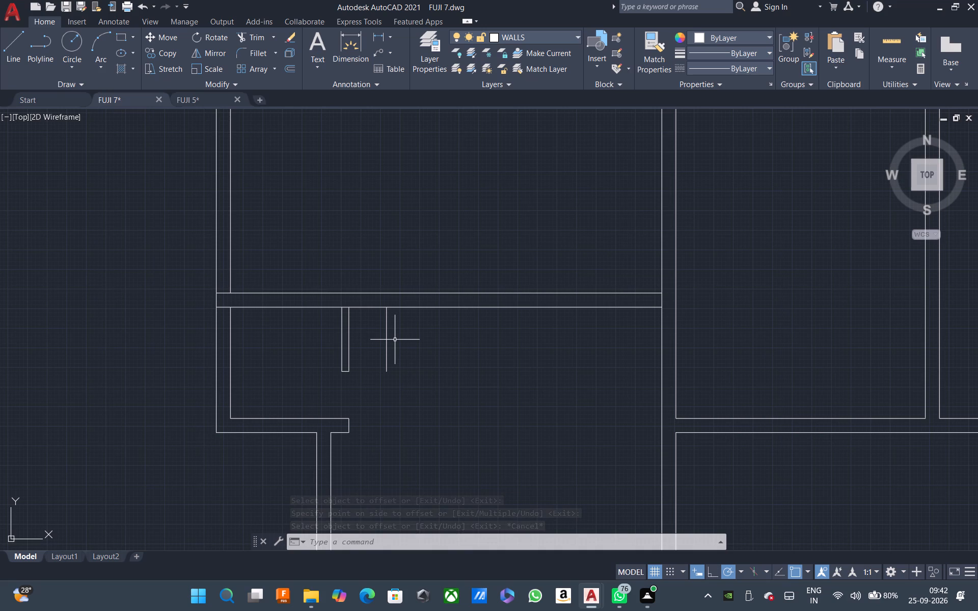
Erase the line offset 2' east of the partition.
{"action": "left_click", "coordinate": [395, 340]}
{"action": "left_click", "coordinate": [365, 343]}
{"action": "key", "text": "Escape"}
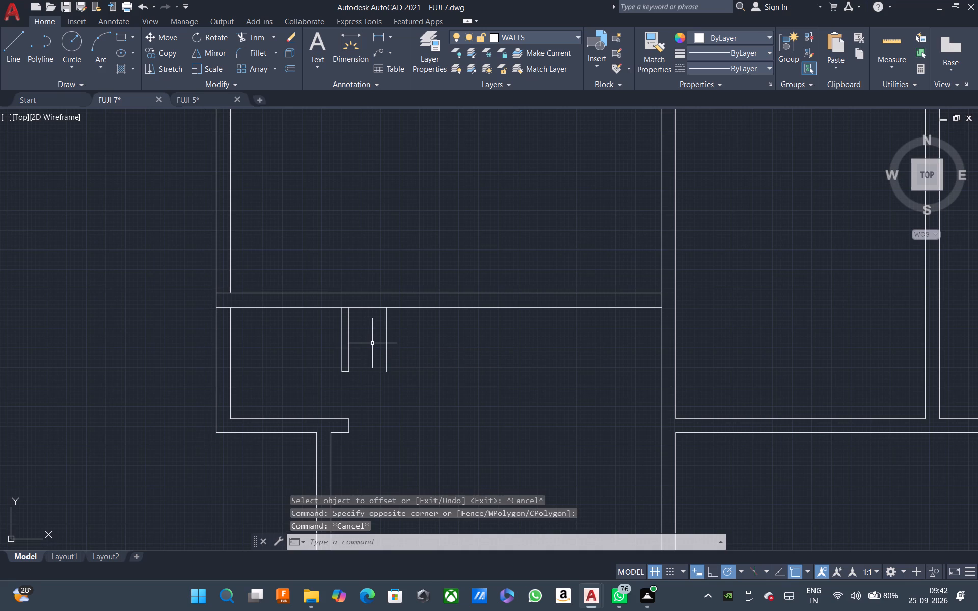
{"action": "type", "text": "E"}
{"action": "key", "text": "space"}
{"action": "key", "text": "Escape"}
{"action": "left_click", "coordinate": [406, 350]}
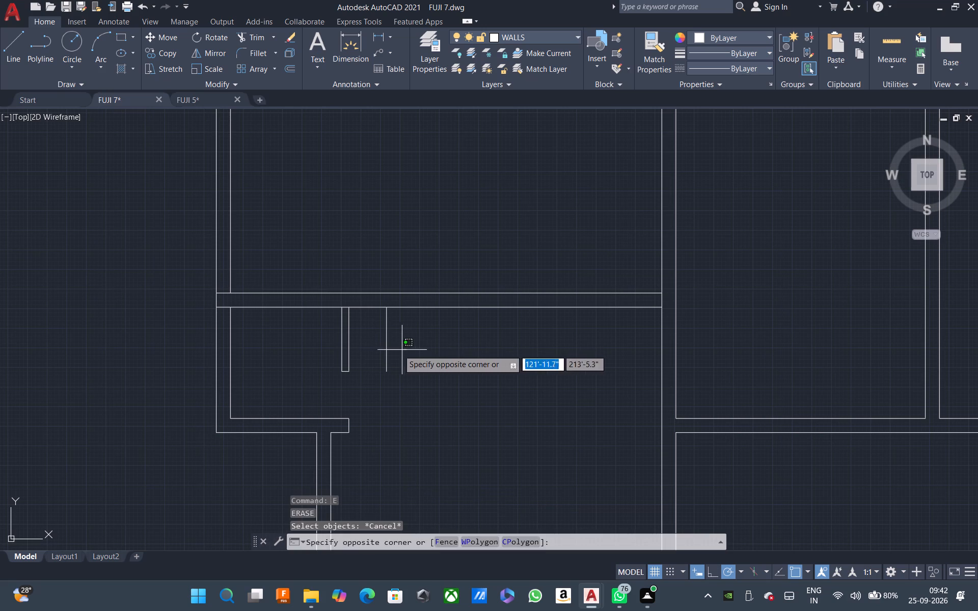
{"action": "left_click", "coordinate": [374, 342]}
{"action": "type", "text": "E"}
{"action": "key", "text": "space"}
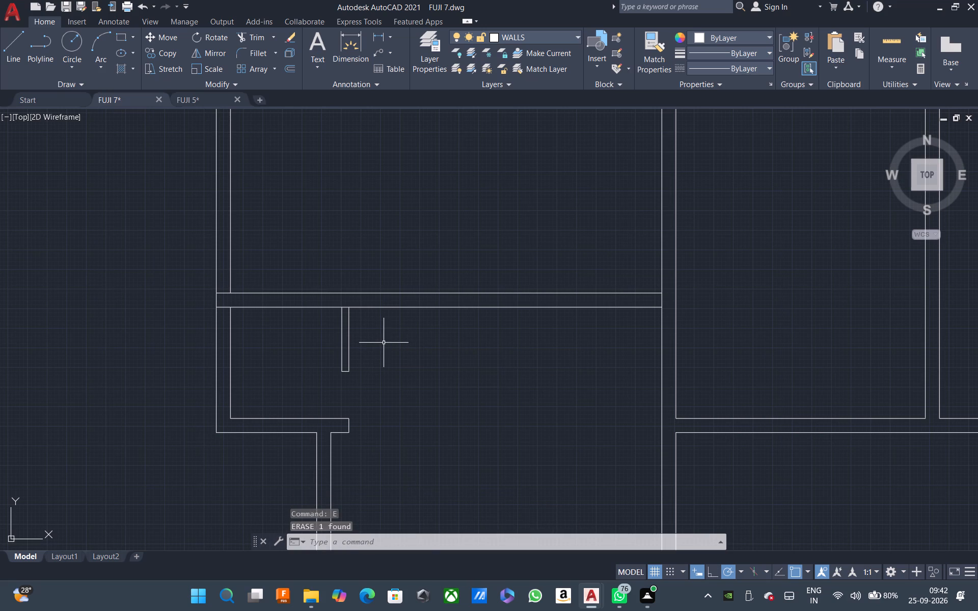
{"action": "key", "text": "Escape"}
Offset the partition's east face 3' to the east.
{"action": "type", "text": "O 3'"}
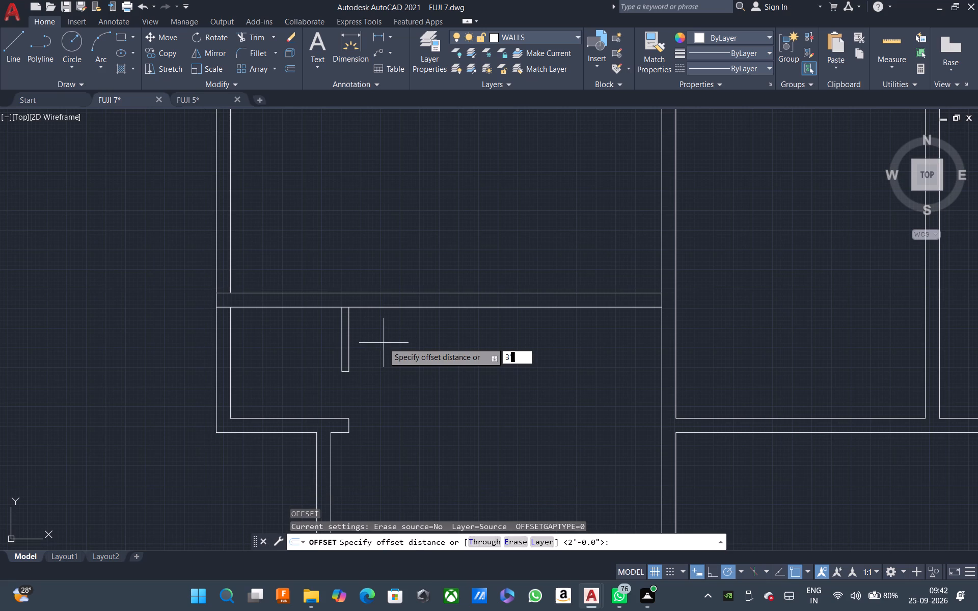
{"action": "key", "text": "space"}
{"action": "left_click", "coordinate": [348, 330]}
{"action": "left_click", "coordinate": [411, 341]}
{"action": "key", "text": "Escape"}
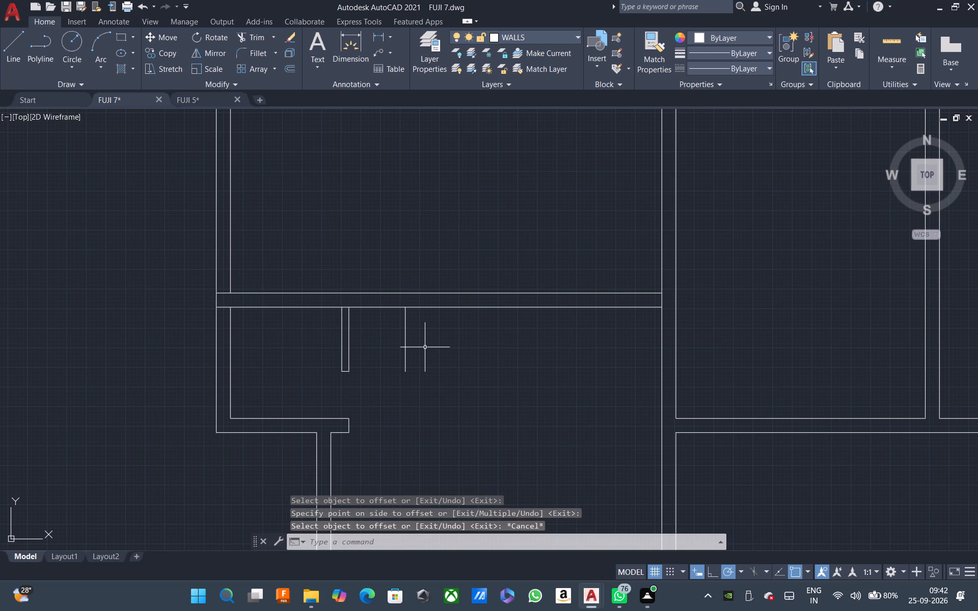
Offset the new vertical line east of the partition 9" to the east.
{"action": "type", "text": "O 9"}
{"action": "key", "text": "space"}
{"action": "left_click", "coordinate": [400, 338]}
{"action": "left_click", "coordinate": [403, 336]}
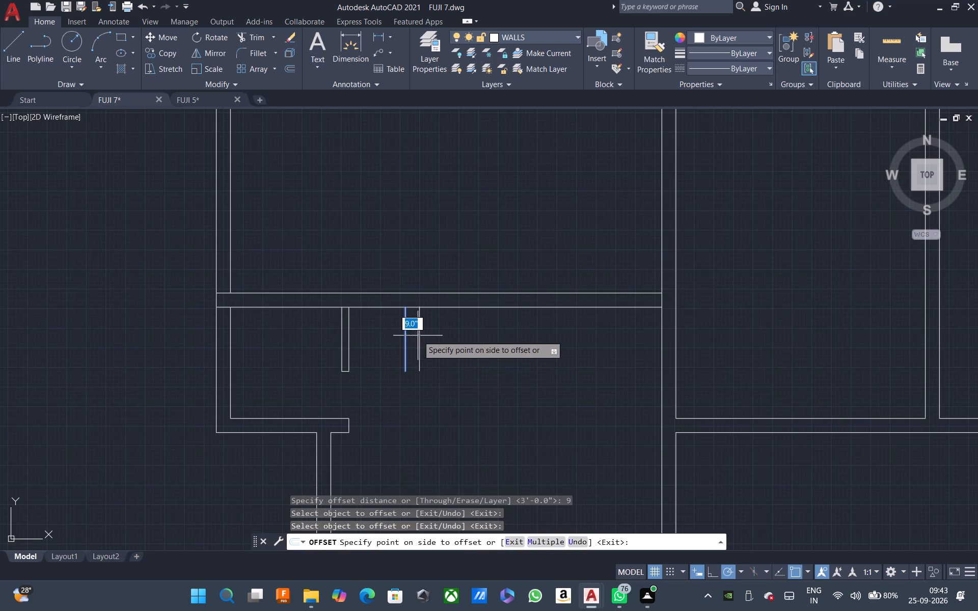
{"action": "left_click", "coordinate": [418, 336]}
{"action": "key", "text": "Escape"}
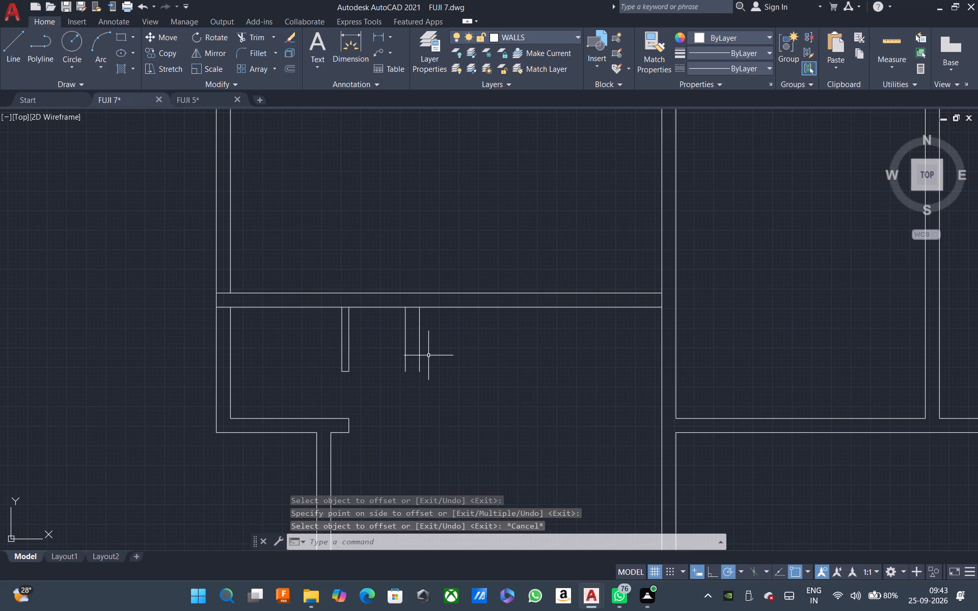
Offset the east line of the new 9" pair 5' to the east.
{"action": "type", "text": "O"}
{"action": "key", "text": "space"}
{"action": "type", "text": "5'"}
{"action": "key", "text": "space"}
{"action": "left_click", "coordinate": [419, 350]}
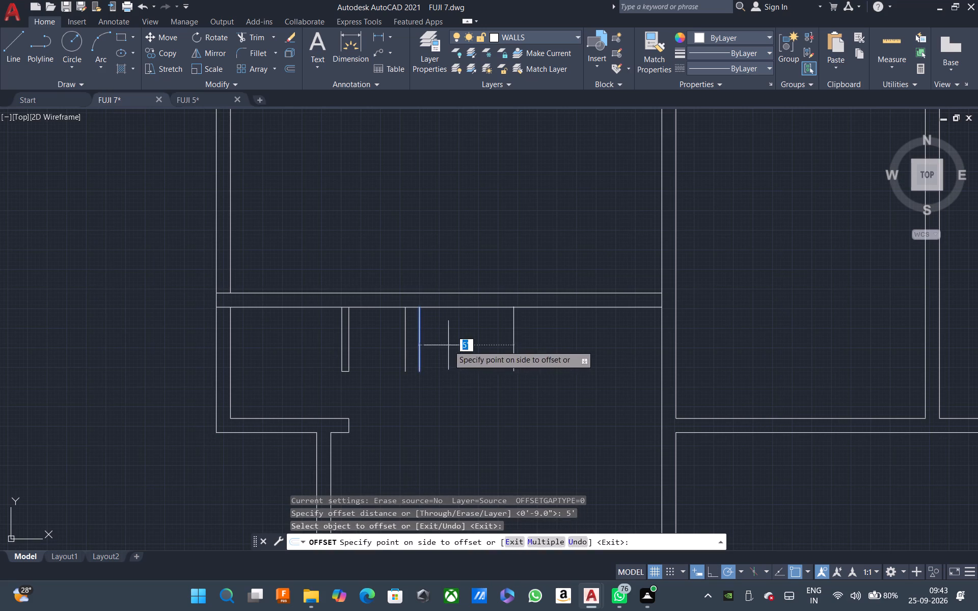
{"action": "left_click", "coordinate": [449, 345]}
{"action": "key", "text": "Escape"}
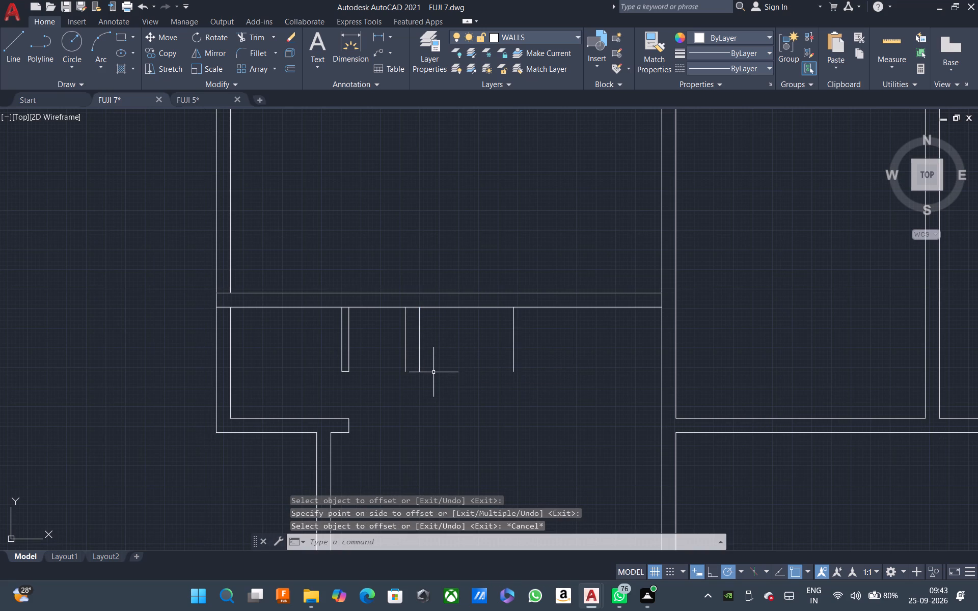
Extend both lines of the west recess's south wall eastward to the long central wall.
{"action": "key", "text": "Escape"}
{"action": "key", "text": "Escape"}
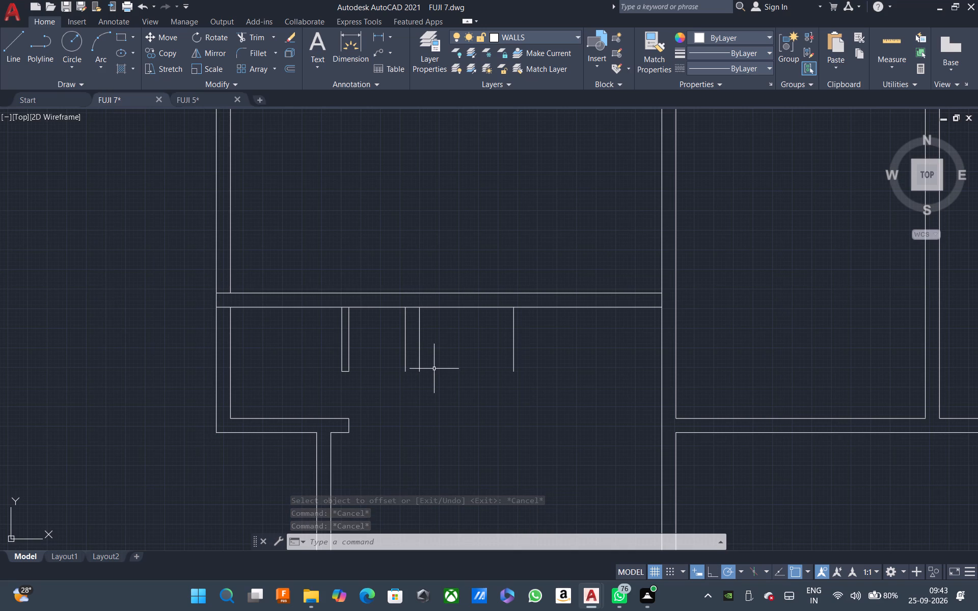
{"action": "key", "text": "e"}
{"action": "key", "text": "x"}
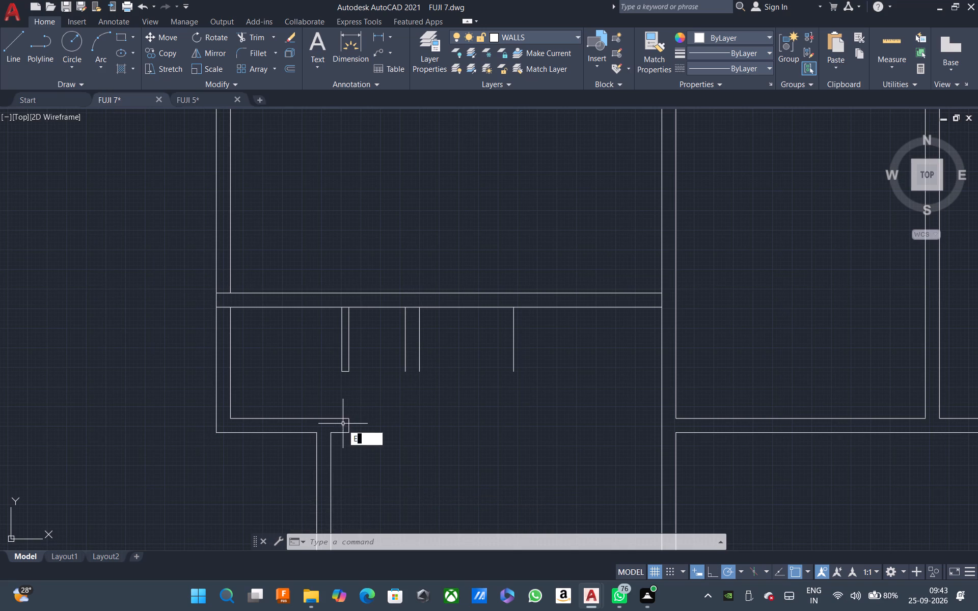
{"action": "key", "text": "space"}
{"action": "left_click", "coordinate": [334, 410]}
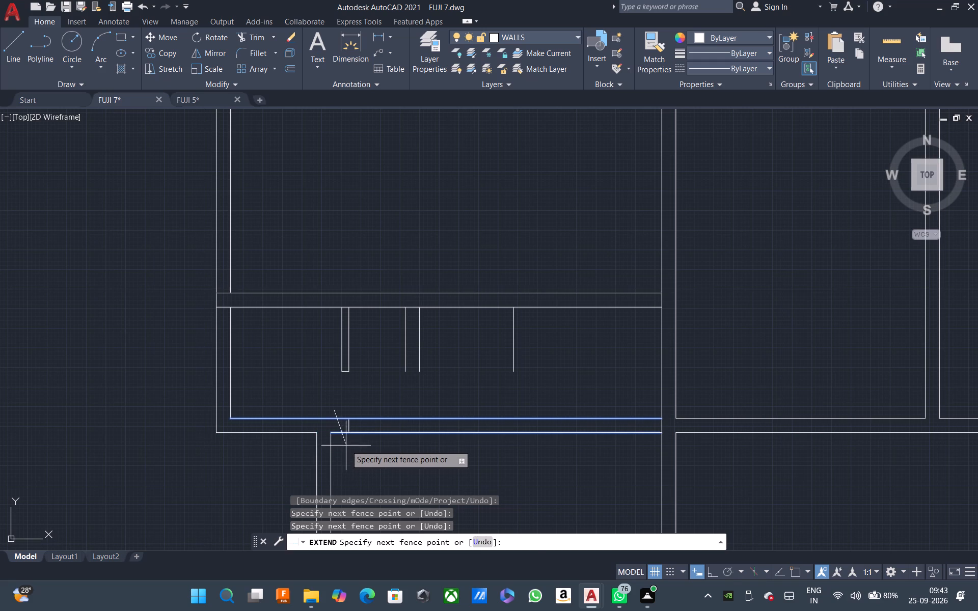
{"action": "left_click", "coordinate": [346, 445]}
Extend the three vertical lines east of the partition down to the south wall, carrying the 9" pair through to its outer line.
{"action": "left_click", "coordinate": [449, 358]}
{"action": "left_click", "coordinate": [396, 347]}
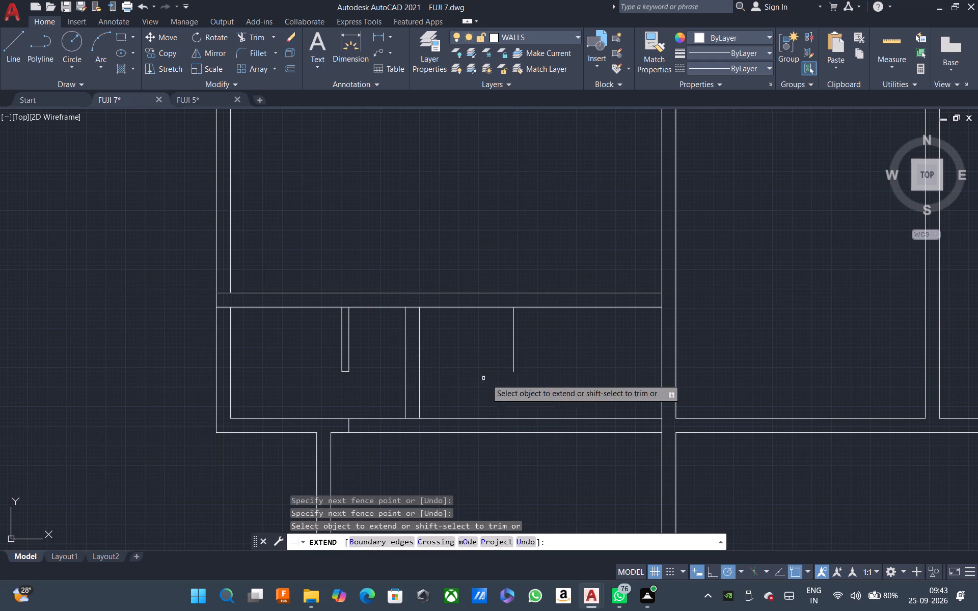
{"action": "left_click", "coordinate": [534, 352]}
{"action": "left_click", "coordinate": [490, 348]}
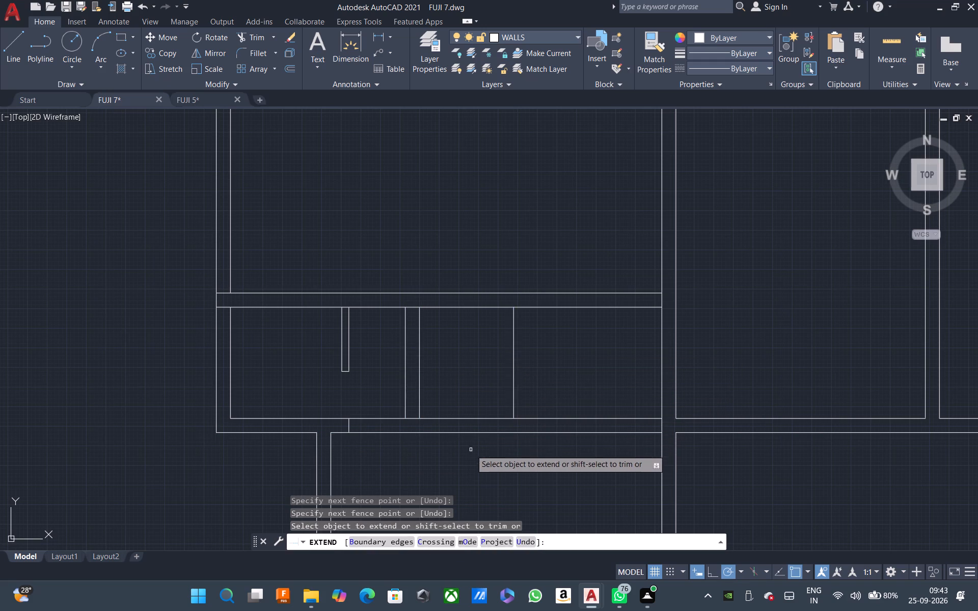
{"action": "left_click", "coordinate": [424, 396]}
{"action": "left_click", "coordinate": [391, 385]}
{"action": "key", "text": "Escape"}
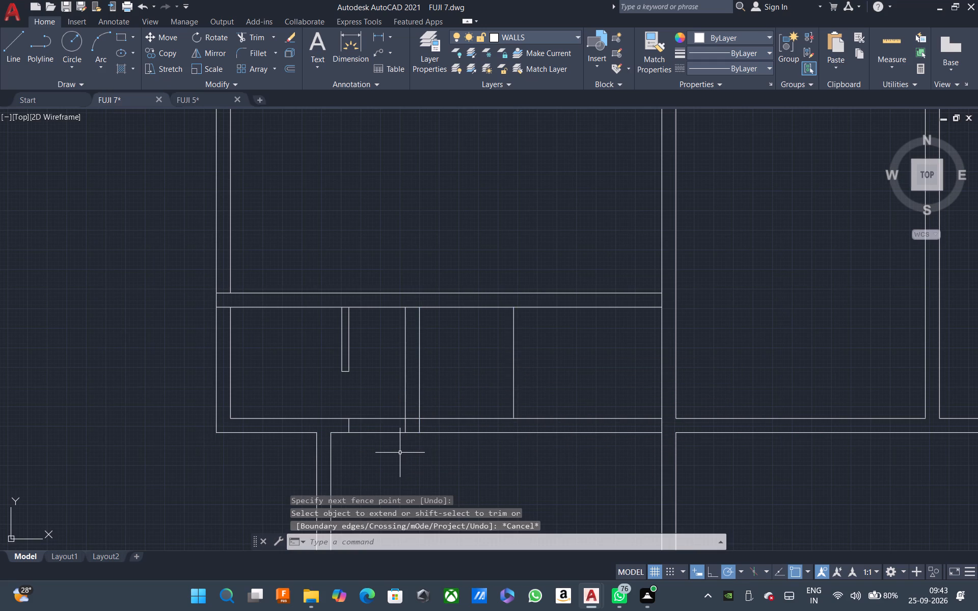
Trim the south wall lines between the recess wall's end and the 9" wall, and clean up that wall's south corner.
{"action": "type", "text": "TR"}
{"action": "key", "text": "space"}
{"action": "left_click", "coordinate": [389, 452]}
{"action": "left_click", "coordinate": [382, 405]}
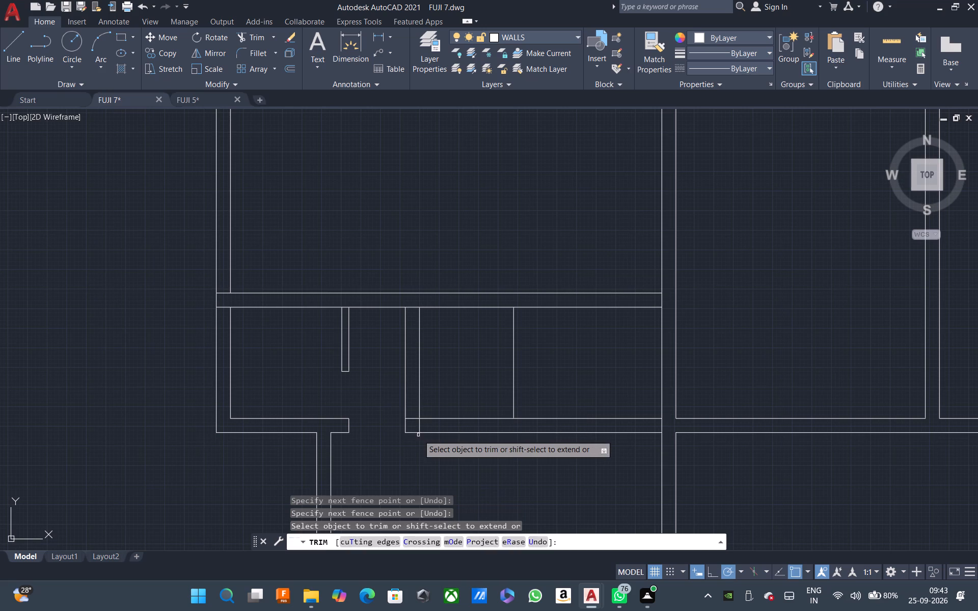
{"action": "left_click", "coordinate": [430, 426]}
{"action": "left_click", "coordinate": [411, 416]}
{"action": "key", "text": "Escape"}
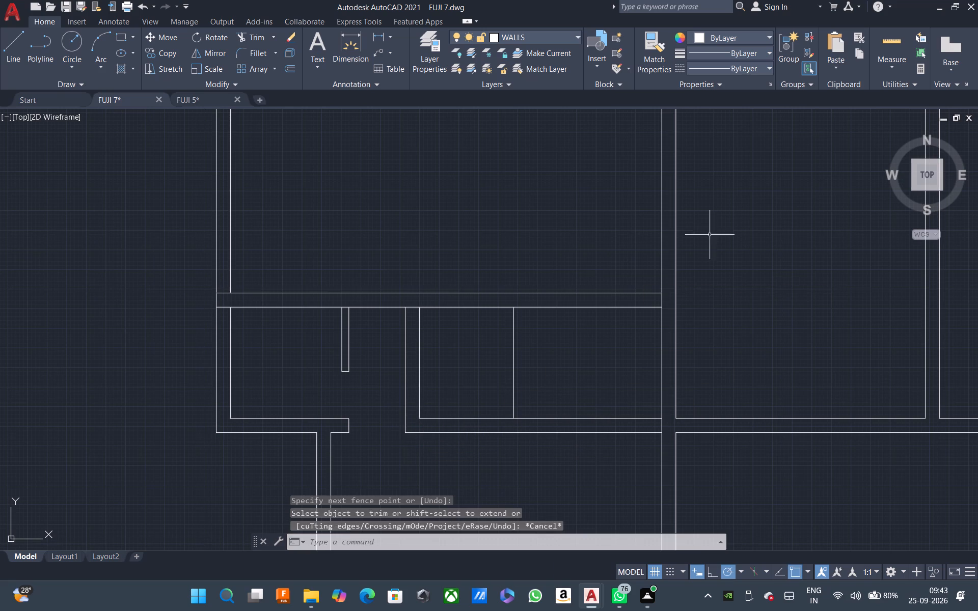
Measure the opening in the south wall and the inside of the small room east of it.
{"action": "left_click", "coordinate": [893, 40]}
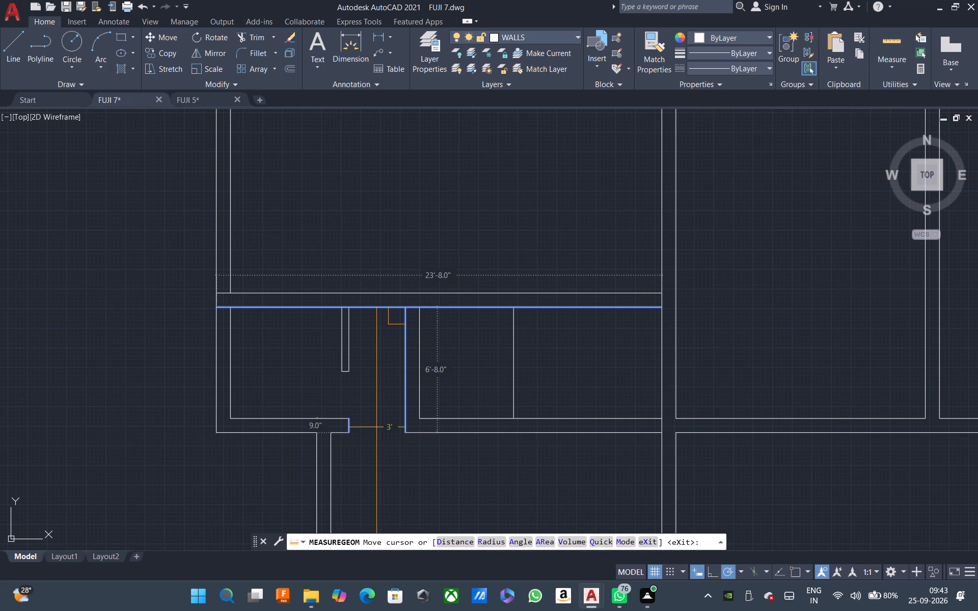
{"action": "scroll", "coordinate": [376, 427], "scroll_direction": "up", "scroll_amount": 2}
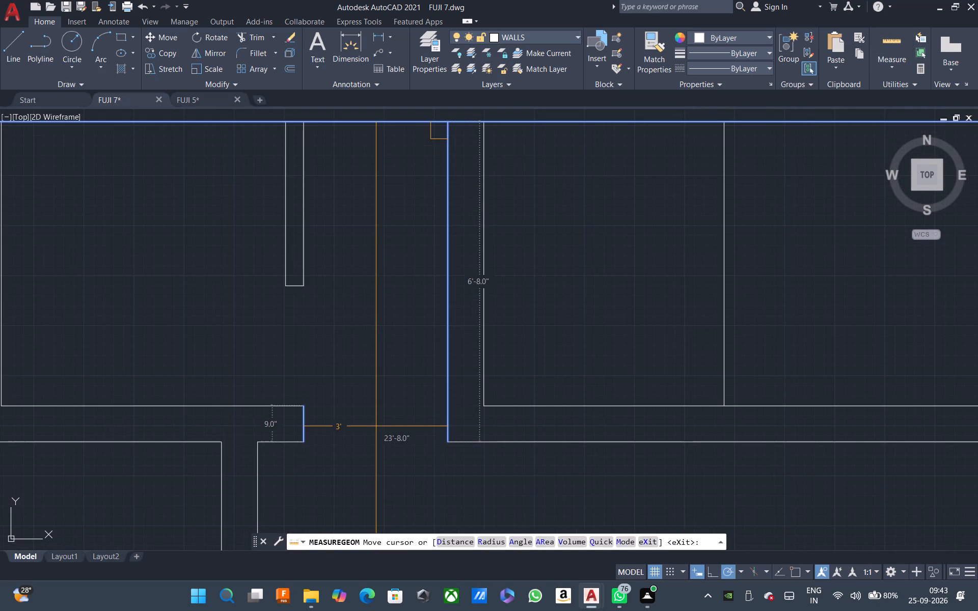
{"action": "scroll", "coordinate": [384, 419], "scroll_direction": "down", "scroll_amount": 2}
{"action": "middle_click_drag", "start_coordinate": [396, 429], "coordinate": [275, 400]}
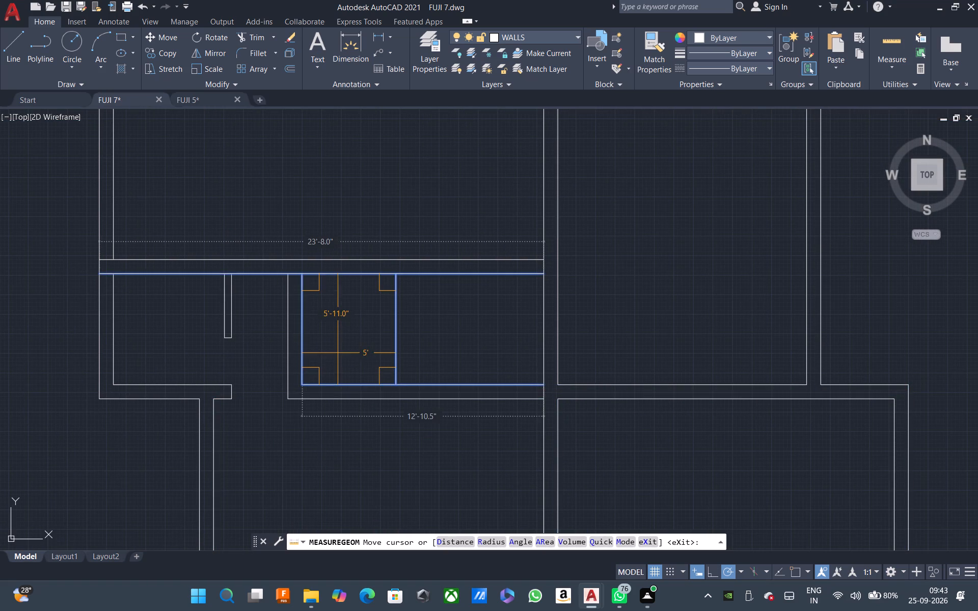
{"action": "scroll", "coordinate": [341, 351], "scroll_direction": "down", "scroll_amount": 2}
{"action": "key", "text": "Escape"}
Extend the small room's east line both ways to the outer faces of the north and south walls.
{"action": "scroll", "coordinate": [357, 357], "scroll_direction": "up", "scroll_amount": 2}
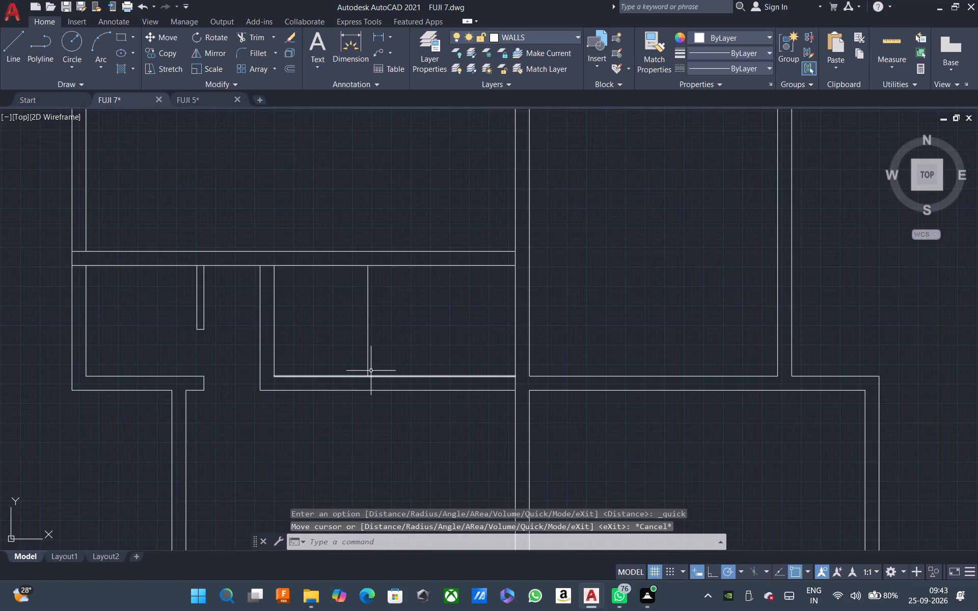
{"action": "type", "text": "EX"}
{"action": "key", "text": "space"}
{"action": "left_click", "coordinate": [411, 329]}
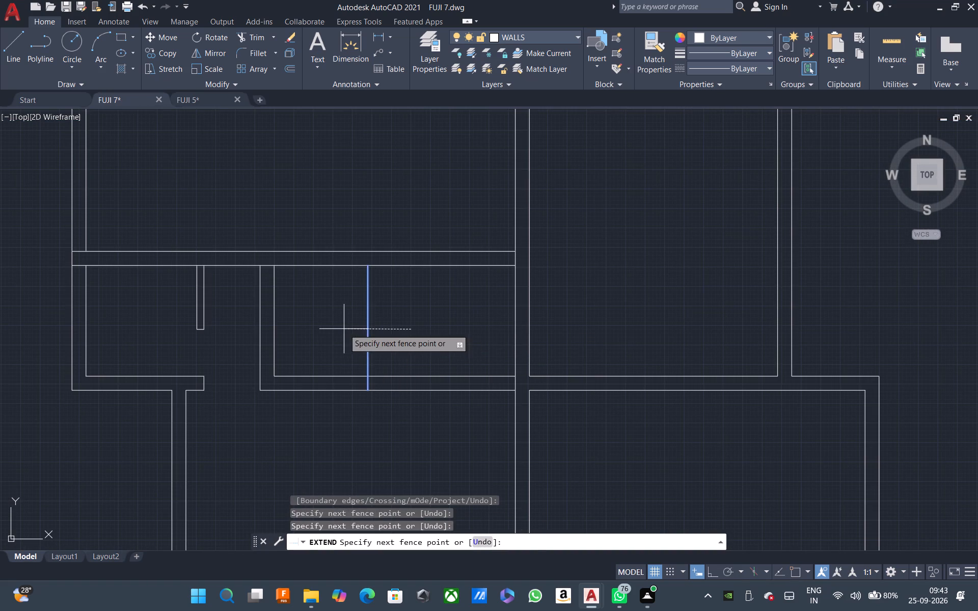
{"action": "left_click", "coordinate": [348, 307]}
{"action": "left_click", "coordinate": [400, 341]}
{"action": "left_click", "coordinate": [352, 354]}
{"action": "key", "text": "Escape"}
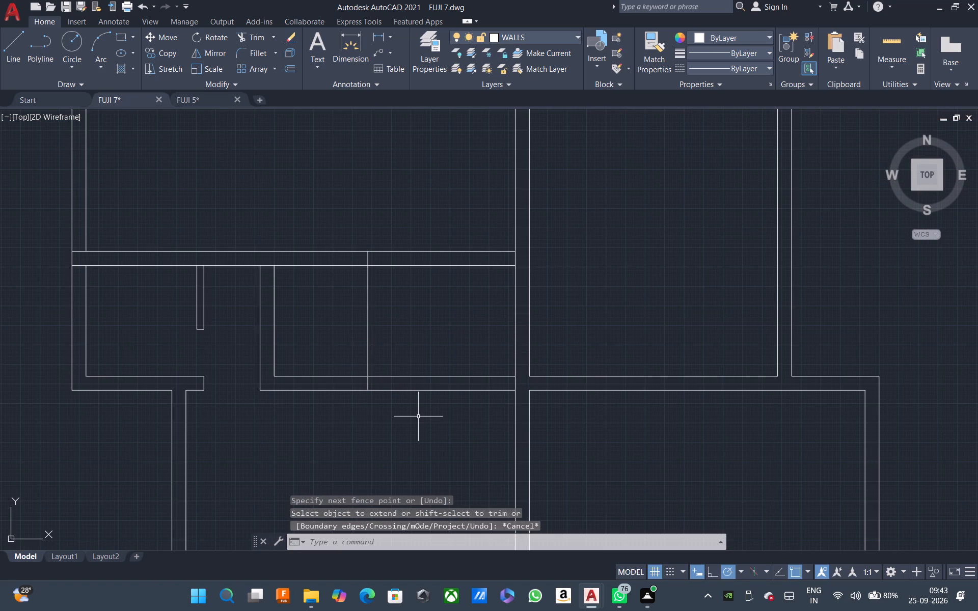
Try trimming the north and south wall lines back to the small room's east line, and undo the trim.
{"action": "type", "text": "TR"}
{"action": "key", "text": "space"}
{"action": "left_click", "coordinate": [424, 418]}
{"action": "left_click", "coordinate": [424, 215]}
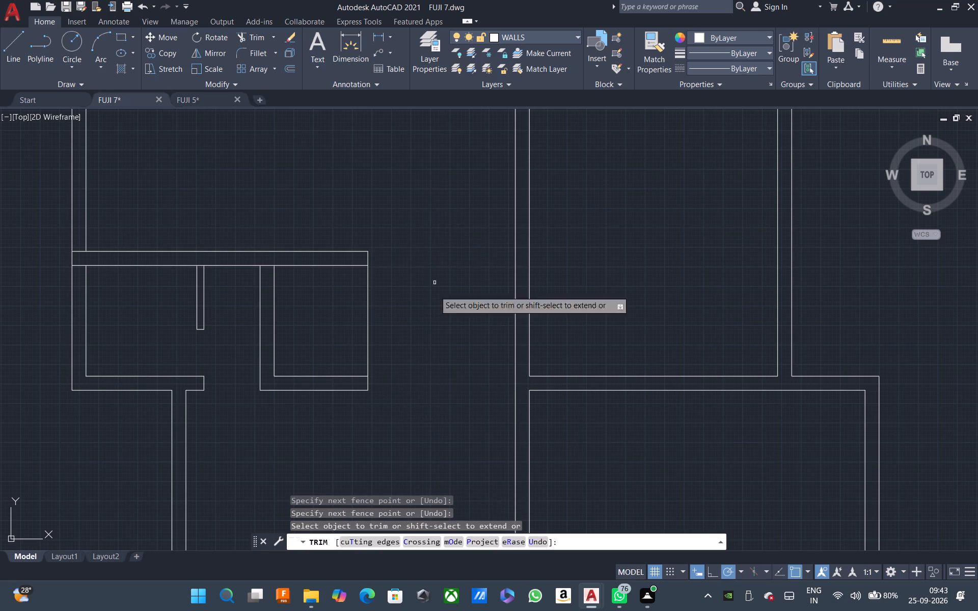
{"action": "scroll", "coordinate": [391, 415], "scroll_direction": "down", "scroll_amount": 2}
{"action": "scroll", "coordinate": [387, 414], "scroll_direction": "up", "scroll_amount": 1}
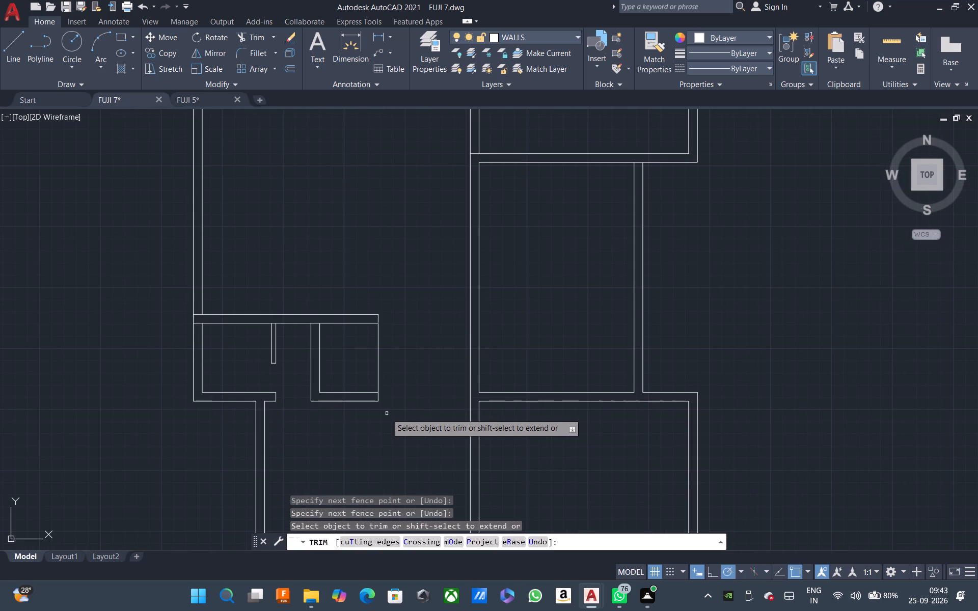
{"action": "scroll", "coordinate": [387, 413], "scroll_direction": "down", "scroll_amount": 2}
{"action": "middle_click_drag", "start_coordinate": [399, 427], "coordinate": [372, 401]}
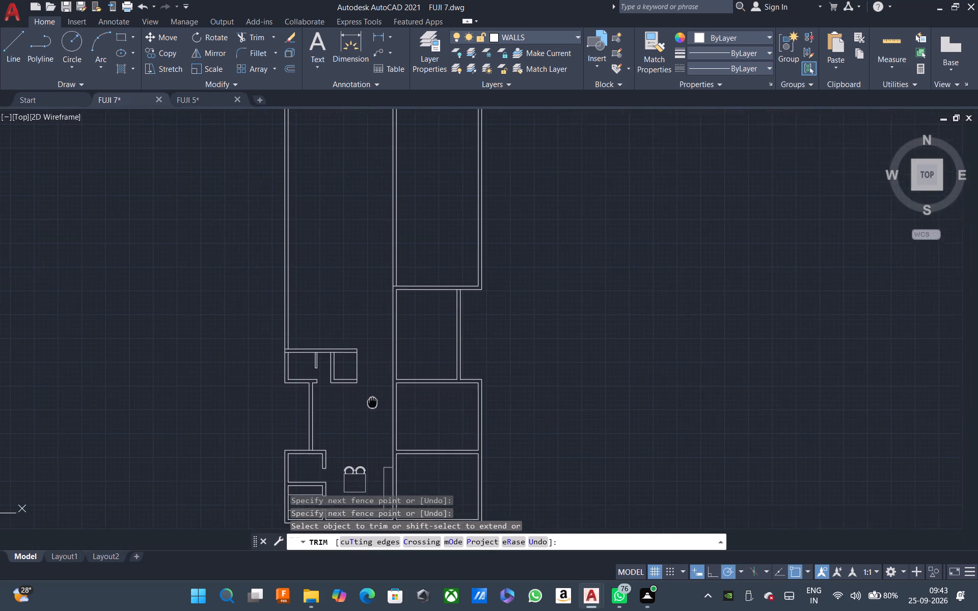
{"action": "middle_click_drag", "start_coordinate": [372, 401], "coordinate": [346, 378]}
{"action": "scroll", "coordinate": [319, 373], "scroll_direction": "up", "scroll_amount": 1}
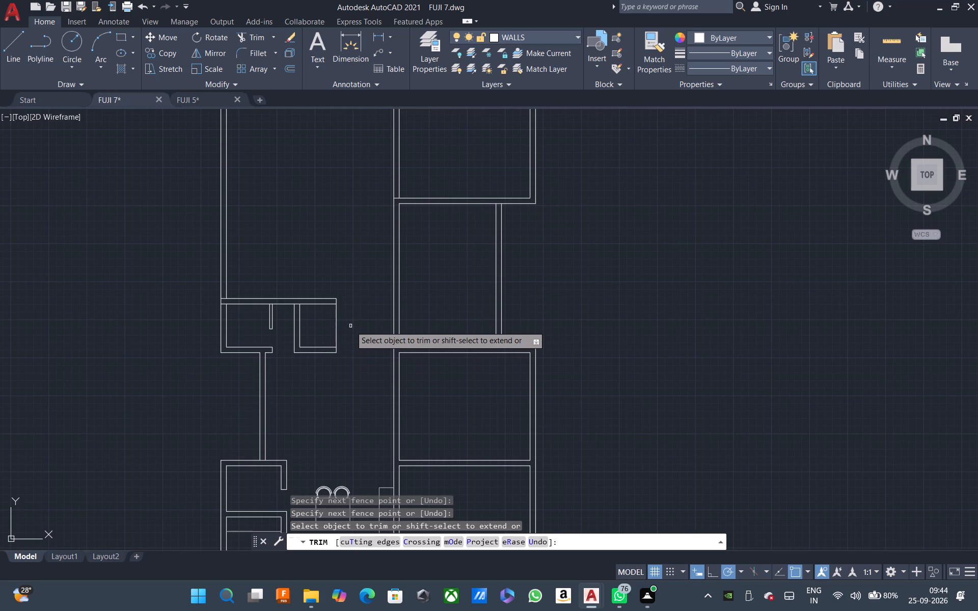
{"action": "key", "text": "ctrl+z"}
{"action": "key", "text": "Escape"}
Offset the small room's east line 9" to the east.
{"action": "type", "text": "O"}
{"action": "key", "text": "space"}
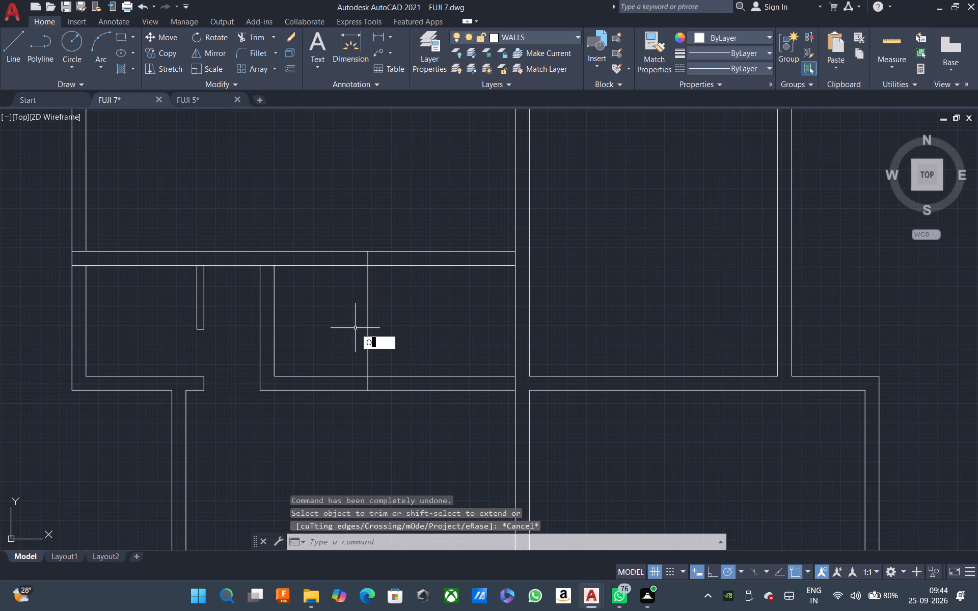
{"action": "type", "text": "9"}
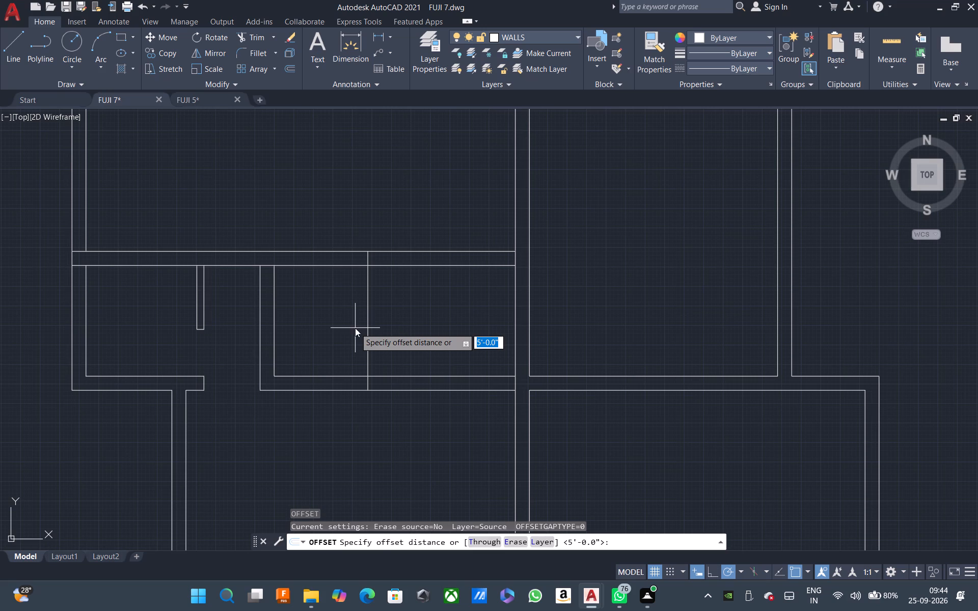
{"action": "key", "text": "space"}
{"action": "left_click", "coordinate": [368, 331]}
{"action": "left_click", "coordinate": [384, 334]}
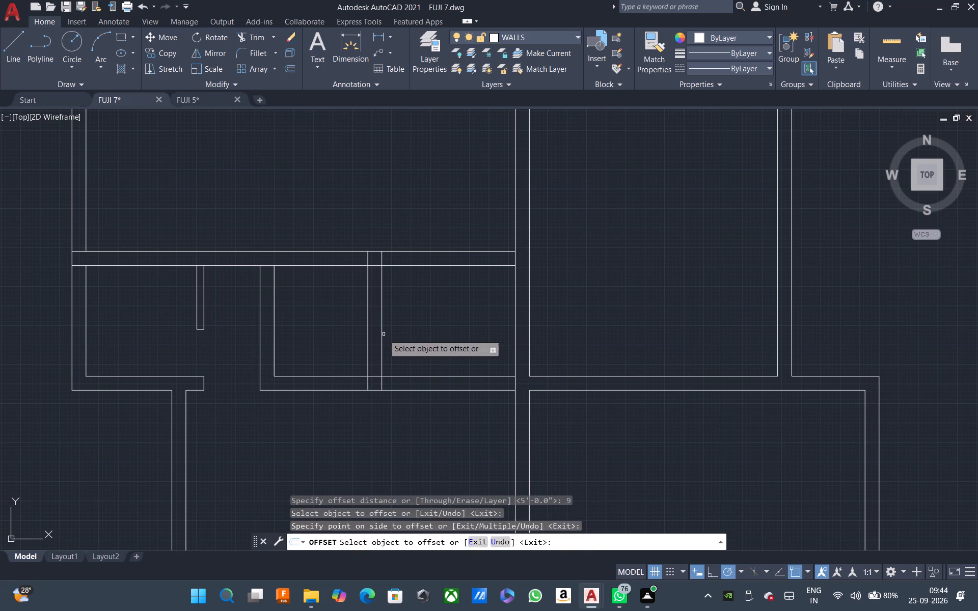
{"action": "key", "text": "Escape"}
Trim the north and south wall lines beyond the outer face of the small room's new east wall.
{"action": "type", "text": "TR"}
{"action": "key", "text": "space"}
{"action": "left_click", "coordinate": [402, 240]}
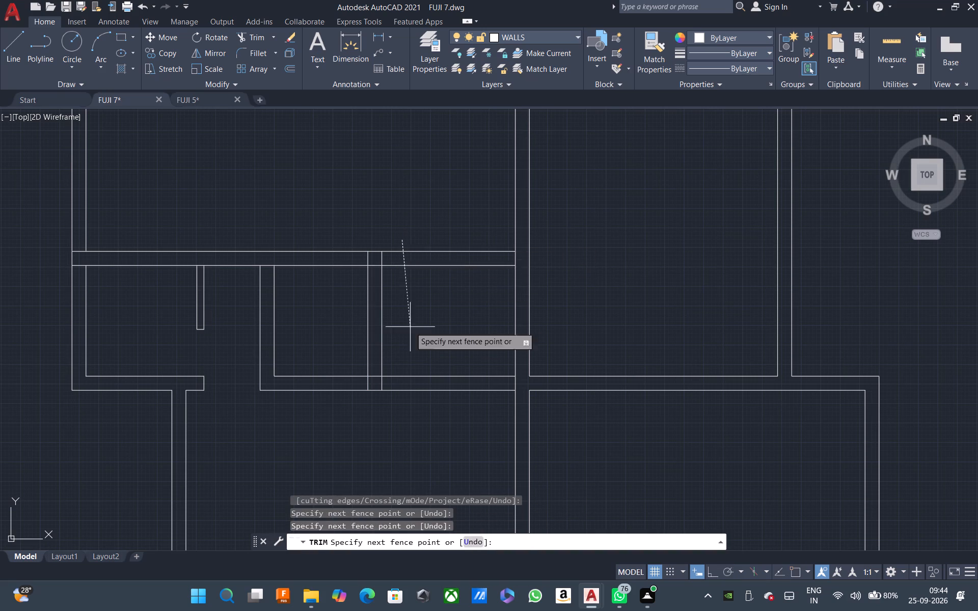
{"action": "left_click", "coordinate": [405, 413]}
{"action": "key", "text": "Escape"}
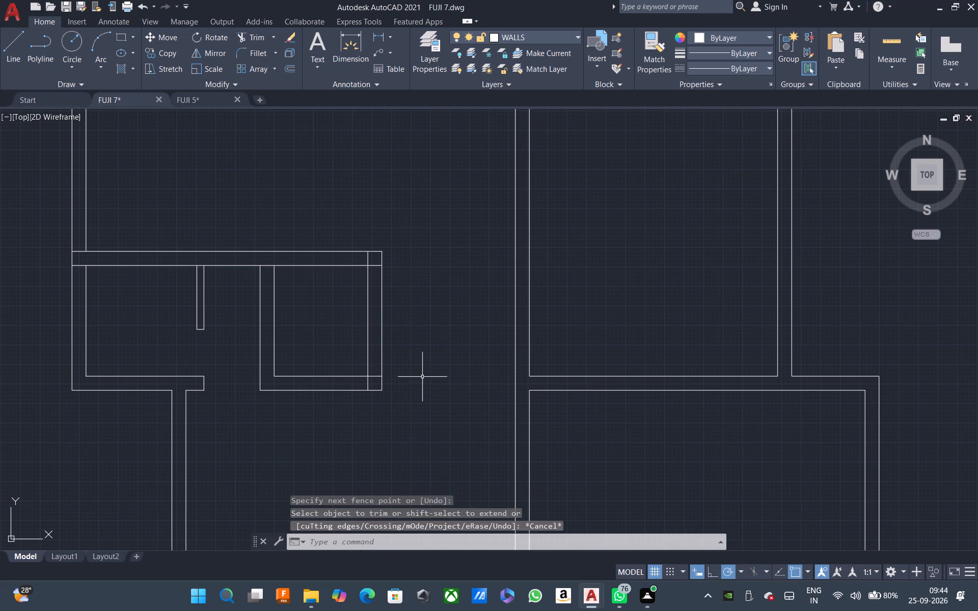
Measure the passage width between the small room's east wall and the long central wall.
{"action": "scroll", "coordinate": [424, 382], "scroll_direction": "down", "scroll_amount": 2}
{"action": "middle_click_drag", "start_coordinate": [416, 431], "coordinate": [335, 368]}
{"action": "scroll", "coordinate": [334, 368], "scroll_direction": "down", "scroll_amount": 2}
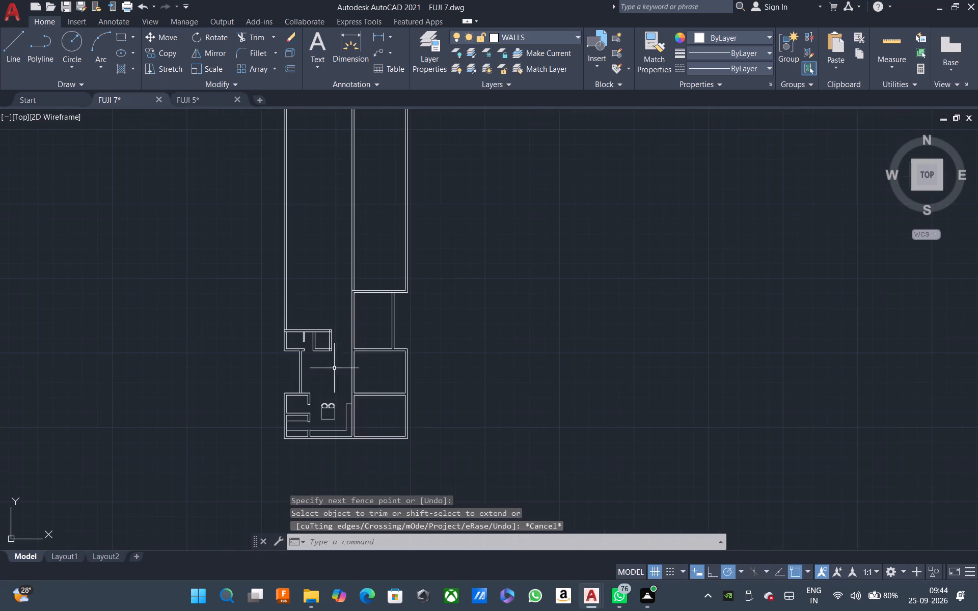
{"action": "scroll", "coordinate": [360, 347], "scroll_direction": "up", "scroll_amount": 3}
{"action": "left_click", "coordinate": [879, 42]}
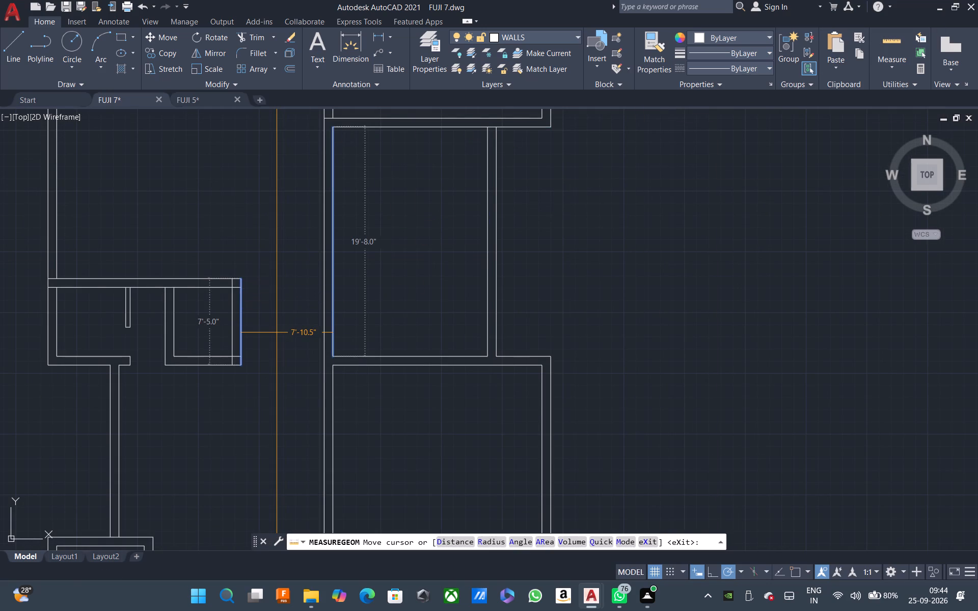
{"action": "key", "text": "Escape"}
Extend the two lines of the cross wall between the eastern rooms westward to the central wall's west face.
{"action": "scroll", "coordinate": [301, 320], "scroll_direction": "down", "scroll_amount": 2}
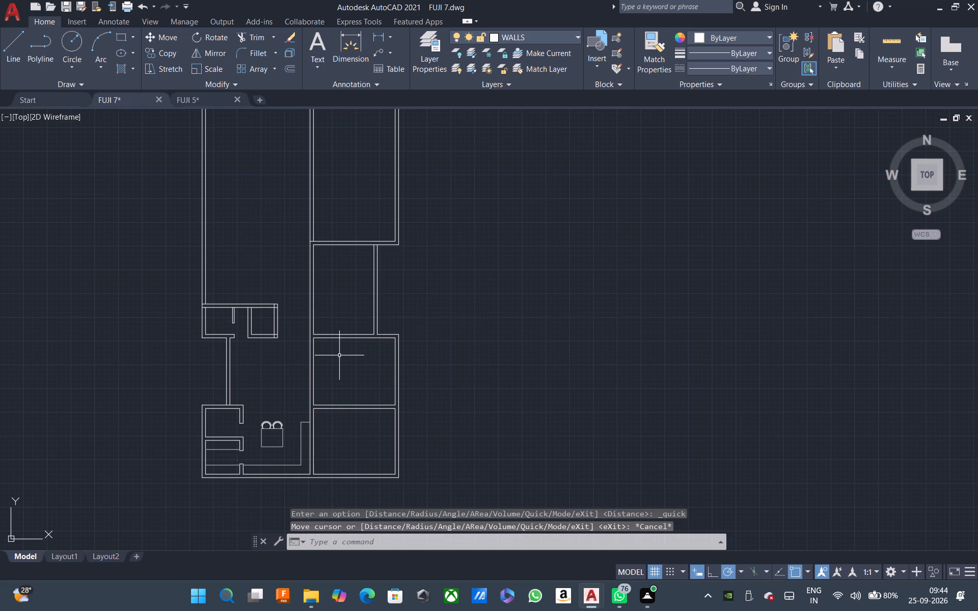
{"action": "scroll", "coordinate": [323, 347], "scroll_direction": "up", "scroll_amount": 2}
{"action": "type", "text": "EX"}
{"action": "key", "text": "space"}
{"action": "left_click", "coordinate": [325, 277]}
{"action": "left_click", "coordinate": [325, 354]}
{"action": "key", "text": "Escape"}
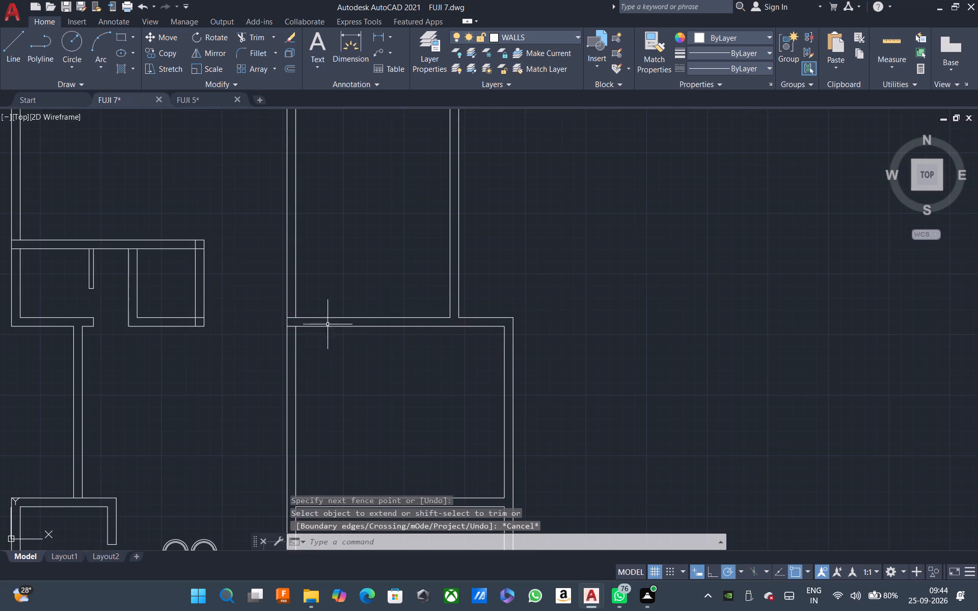
{"action": "key", "text": "Escape"}
Measure the space north of the small room and west of the central wall.
{"action": "scroll", "coordinate": [354, 407], "scroll_direction": "down", "scroll_amount": 1}
{"action": "middle_click_drag", "start_coordinate": [350, 381], "coordinate": [410, 408]}
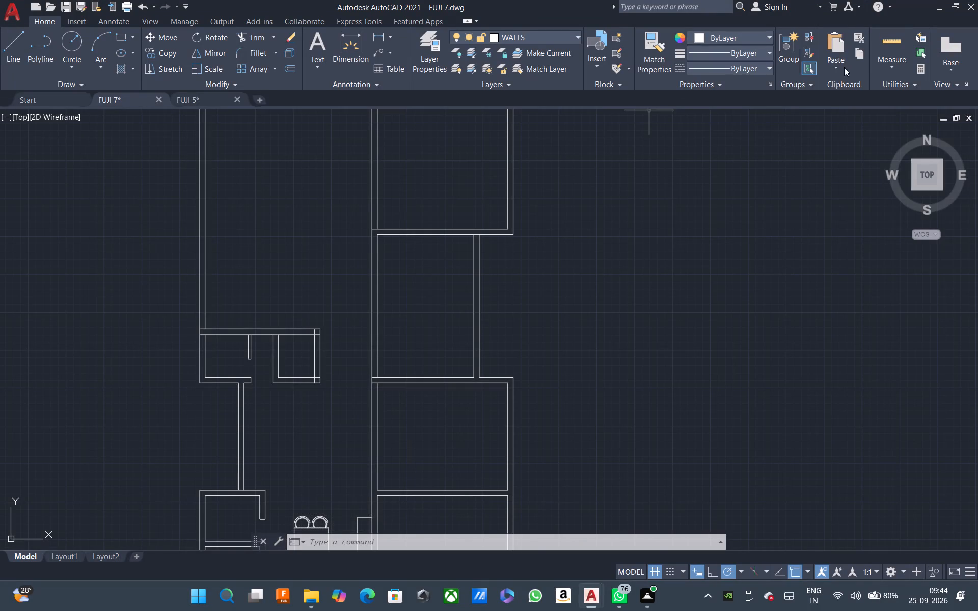
{"action": "left_click", "coordinate": [883, 46]}
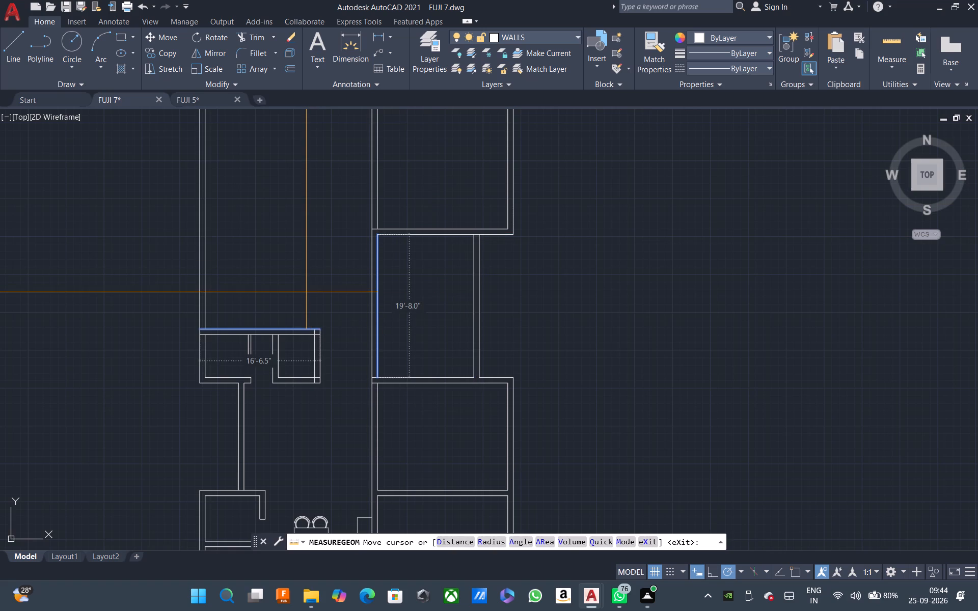
{"action": "key", "text": "Escape"}
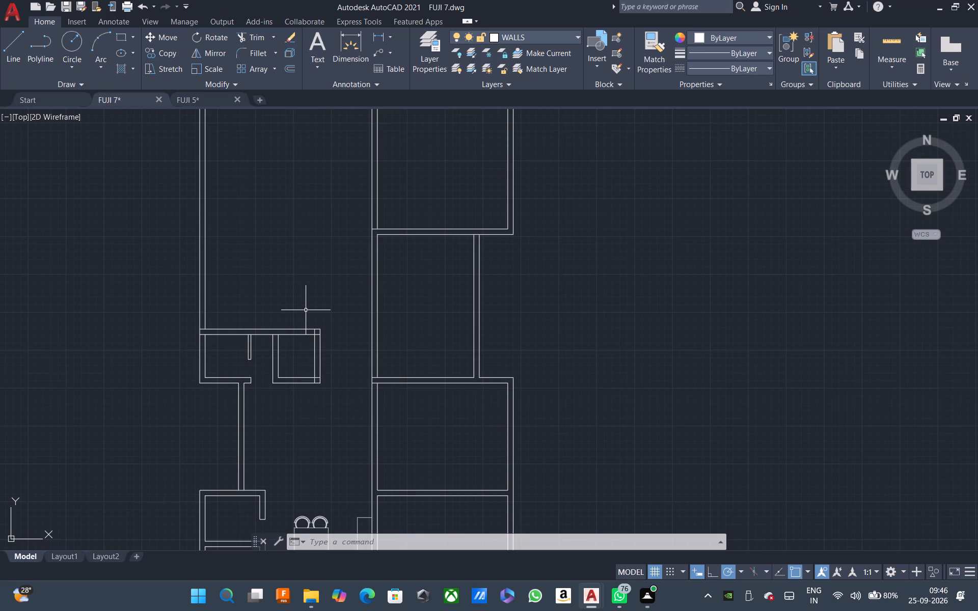
{"action": "key", "text": "Escape"}
Offset the north face line of the small west-side rooms 8' to the north.
{"action": "scroll", "coordinate": [306, 310], "scroll_direction": "down", "scroll_amount": 1}
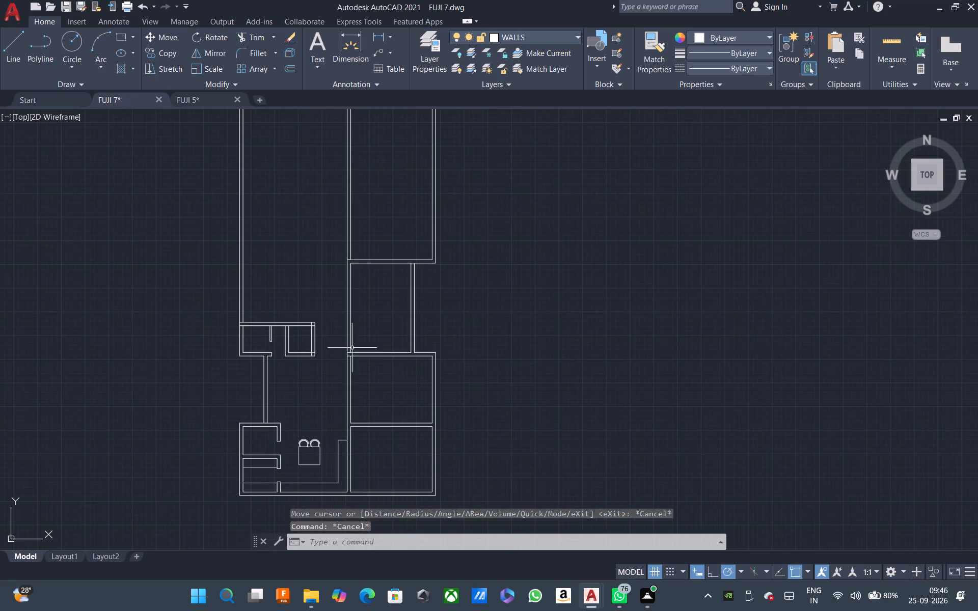
{"action": "middle_click_drag", "start_coordinate": [397, 391], "coordinate": [360, 382]}
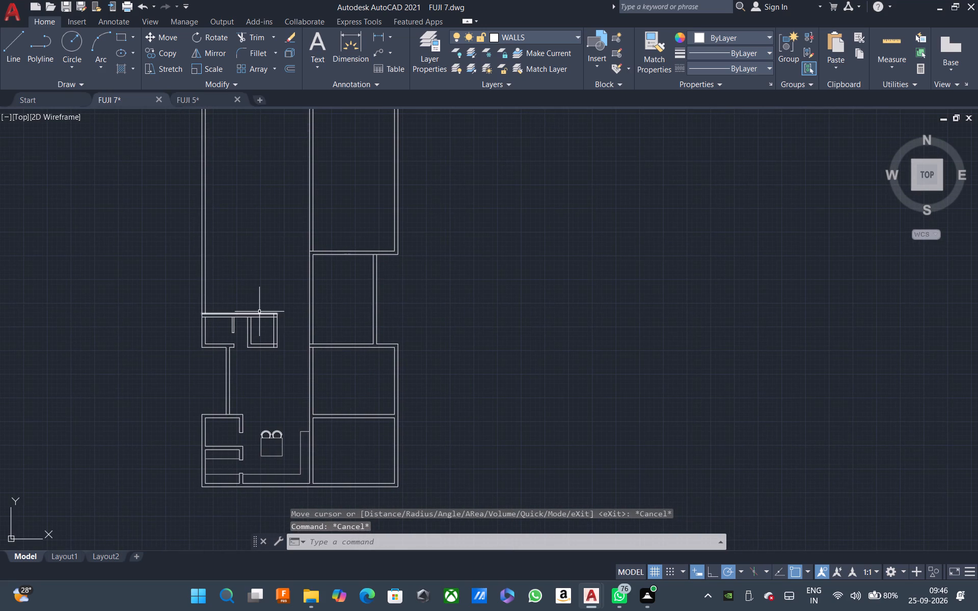
{"action": "scroll", "coordinate": [259, 312], "scroll_direction": "up", "scroll_amount": 2}
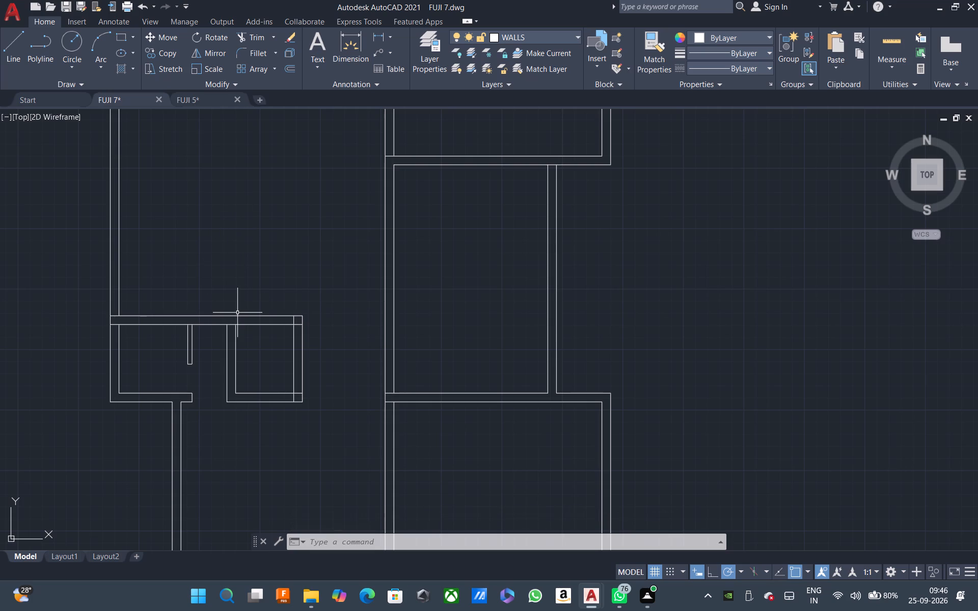
{"action": "type", "text": "O"}
{"action": "key", "text": "space"}
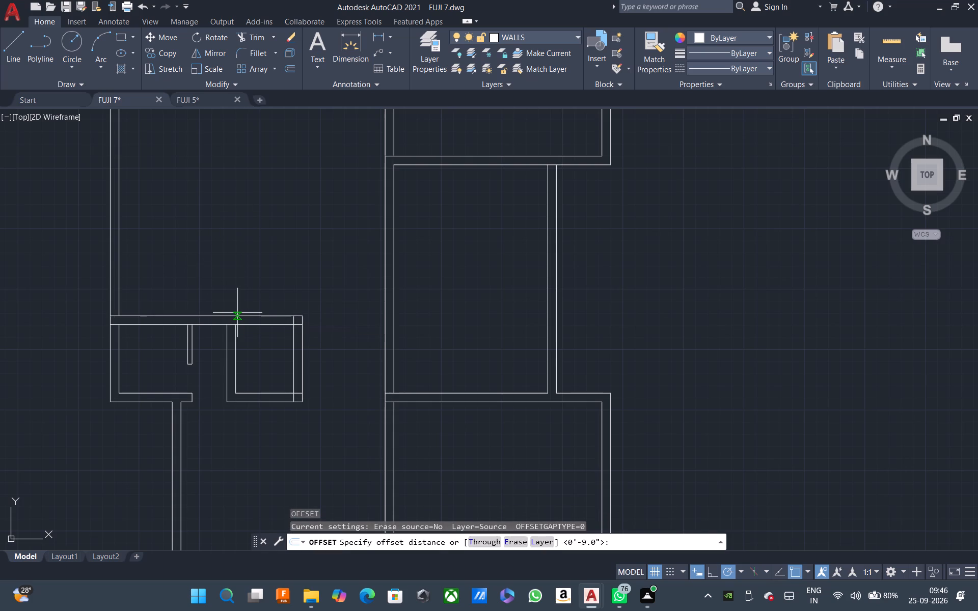
{"action": "type", "text": "8'"}
{"action": "key", "text": "space"}
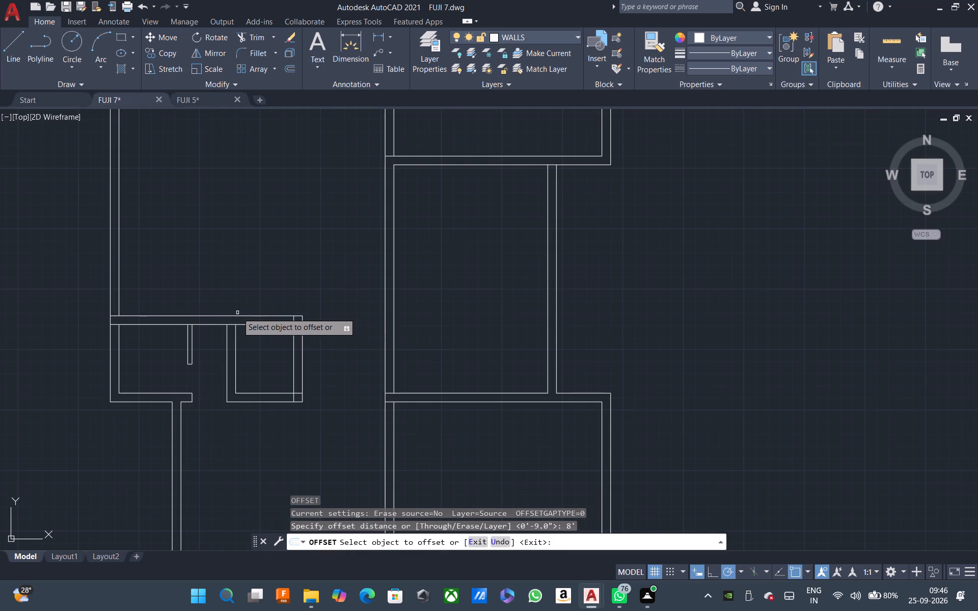
{"action": "left_click", "coordinate": [228, 316]}
{"action": "left_click", "coordinate": [212, 274]}
{"action": "key", "text": "Escape"}
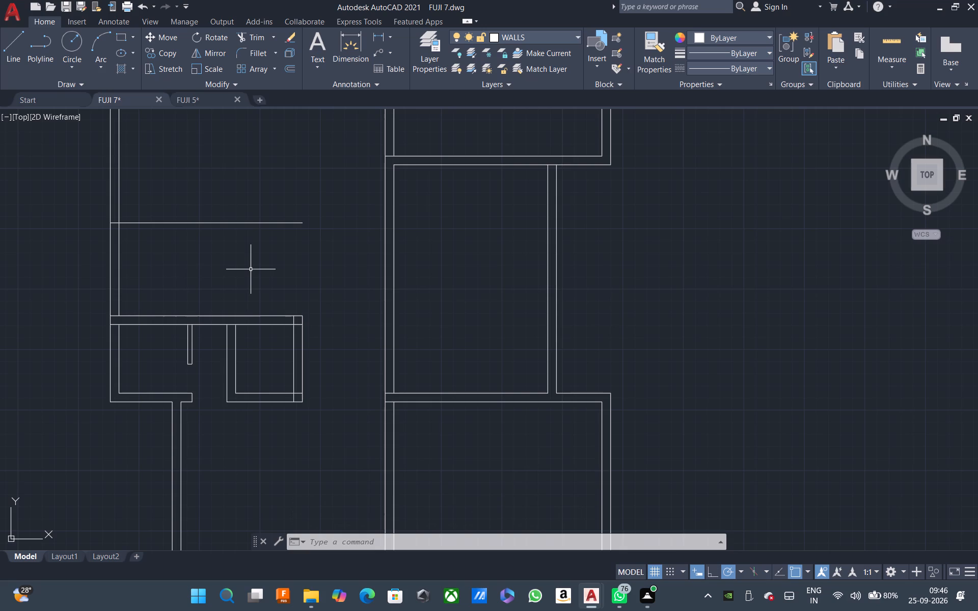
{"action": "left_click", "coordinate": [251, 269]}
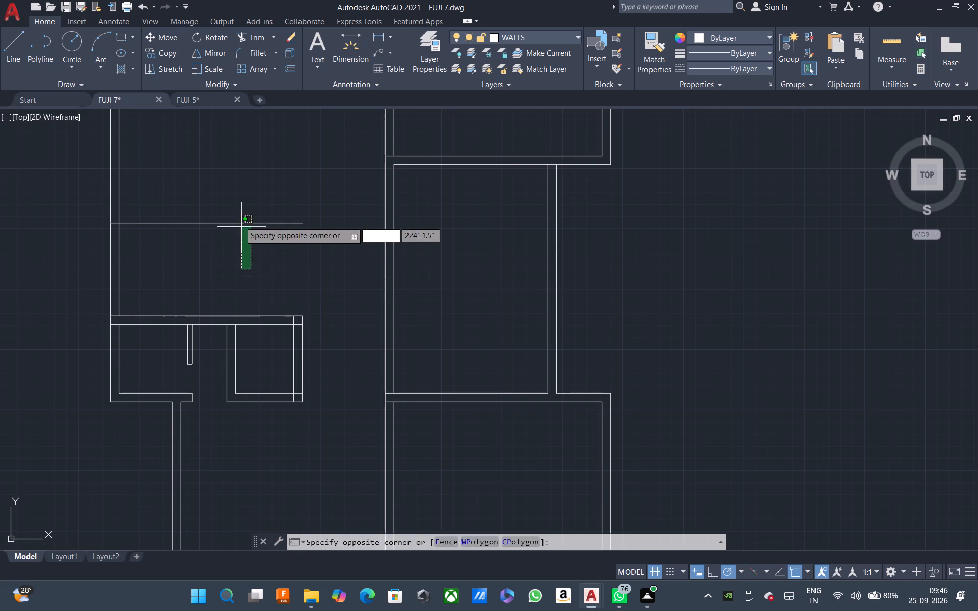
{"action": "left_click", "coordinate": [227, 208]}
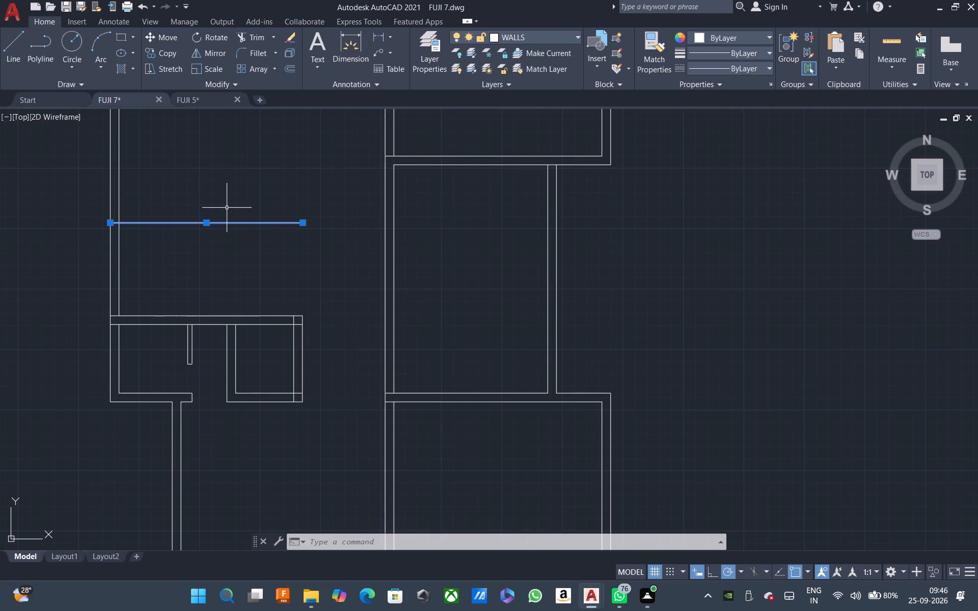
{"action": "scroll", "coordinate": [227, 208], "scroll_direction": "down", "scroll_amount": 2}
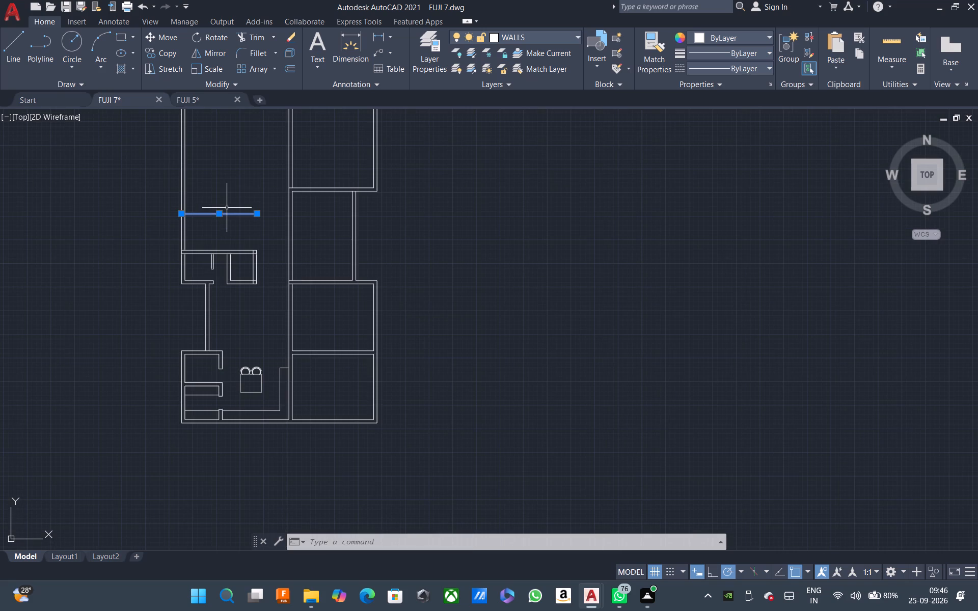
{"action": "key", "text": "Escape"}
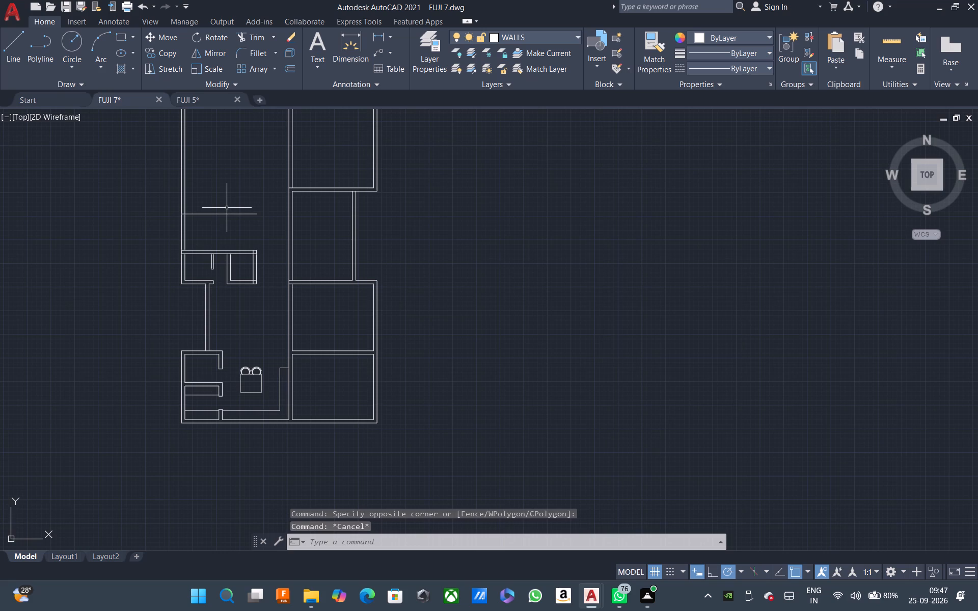
Offset the single line north of the small rooms 9" northward to form a cross wall.
{"action": "type", "text": "O 9"}
{"action": "key", "text": "space"}
{"action": "left_click", "coordinate": [220, 214]}
{"action": "left_click", "coordinate": [214, 198]}
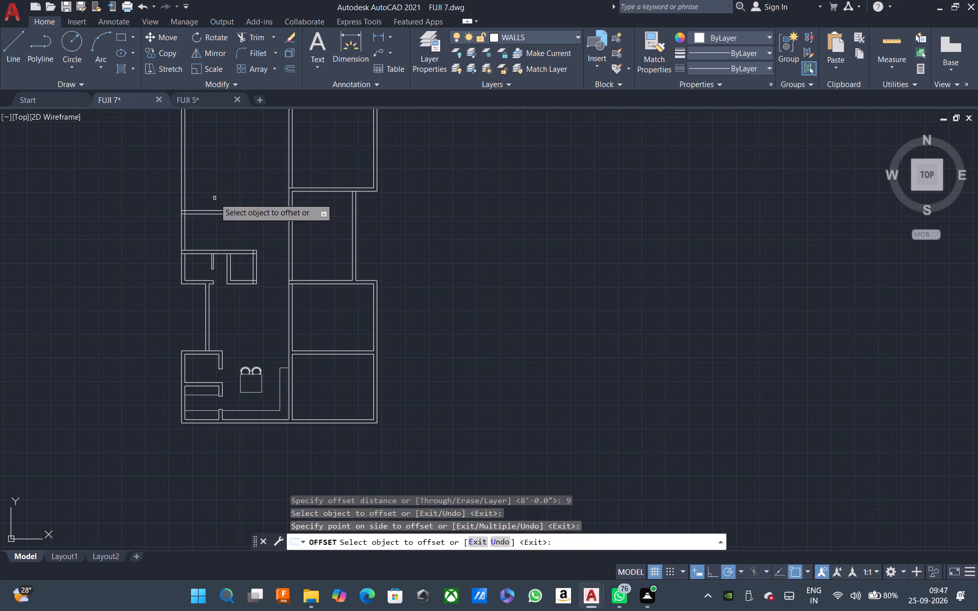
{"action": "key", "text": "Escape"}
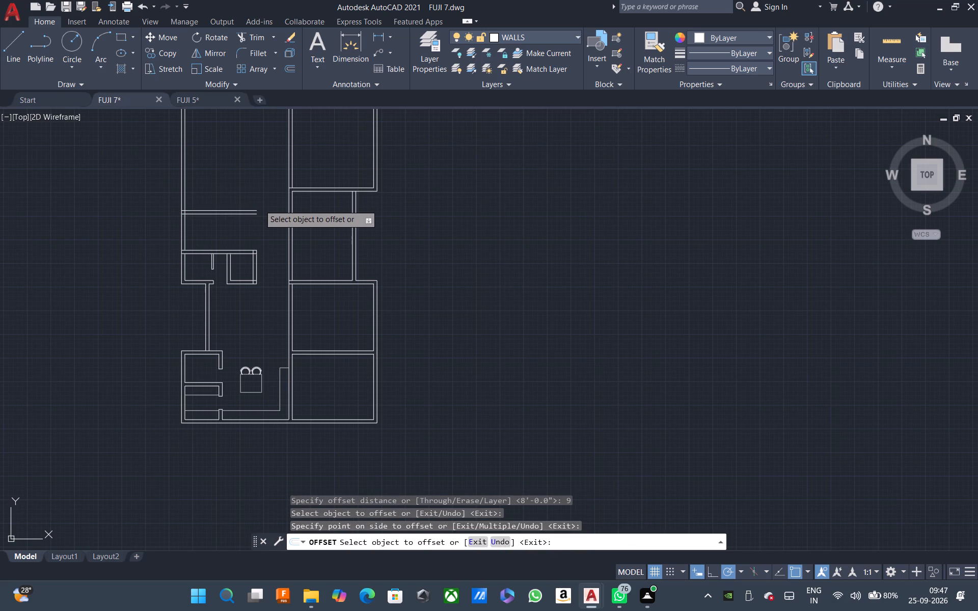
Offset the north line of the short cross wall above the small rooms 15'3" northward.
{"action": "type", "text": "O"}
{"action": "key", "text": "space"}
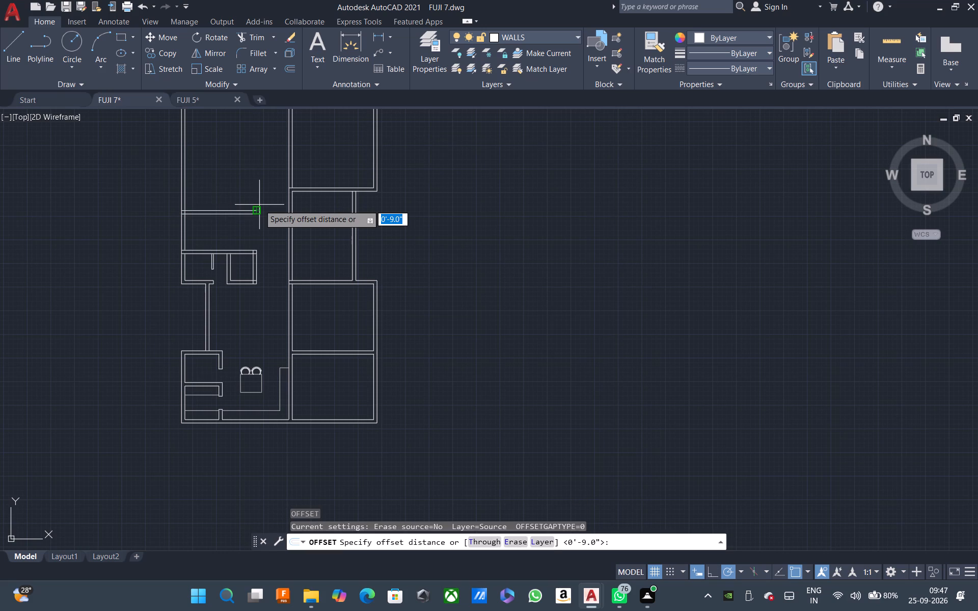
{"action": "type", "text": "15"}
{"action": "key", "text": "apostrophe"}
{"action": "key", "text": "3"}
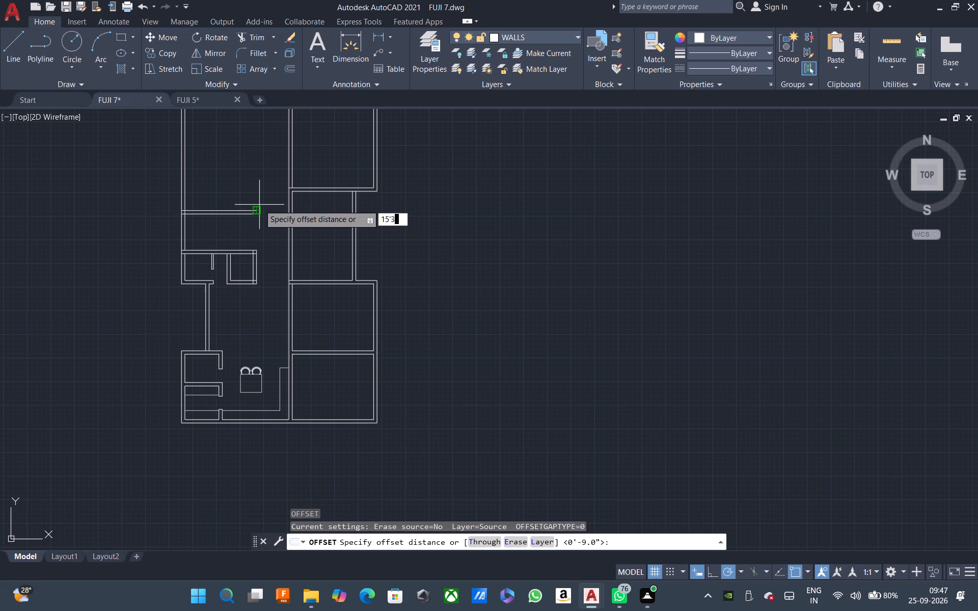
{"action": "key", "text": "space"}
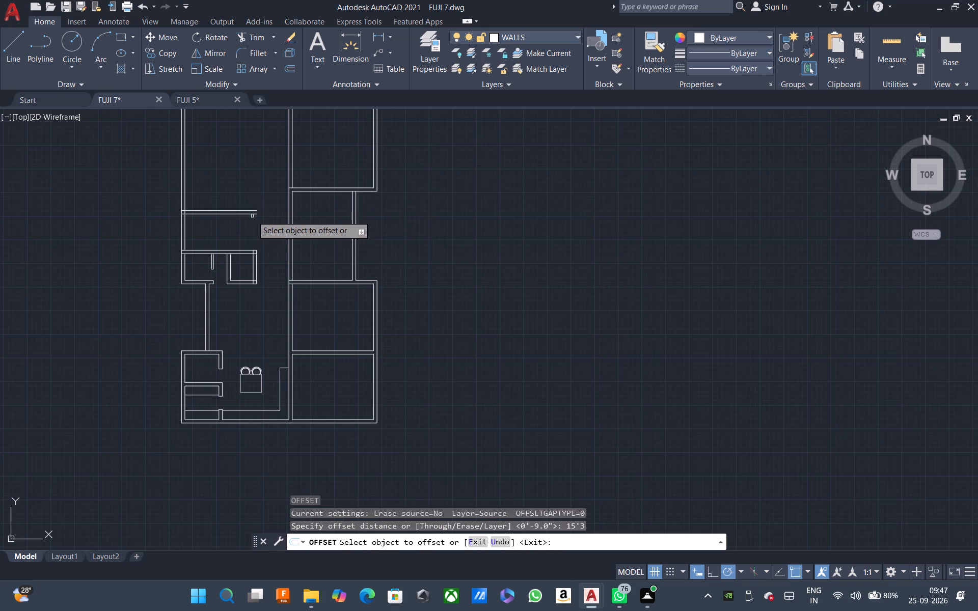
{"action": "left_click", "coordinate": [215, 211]}
{"action": "left_click", "coordinate": [221, 170]}
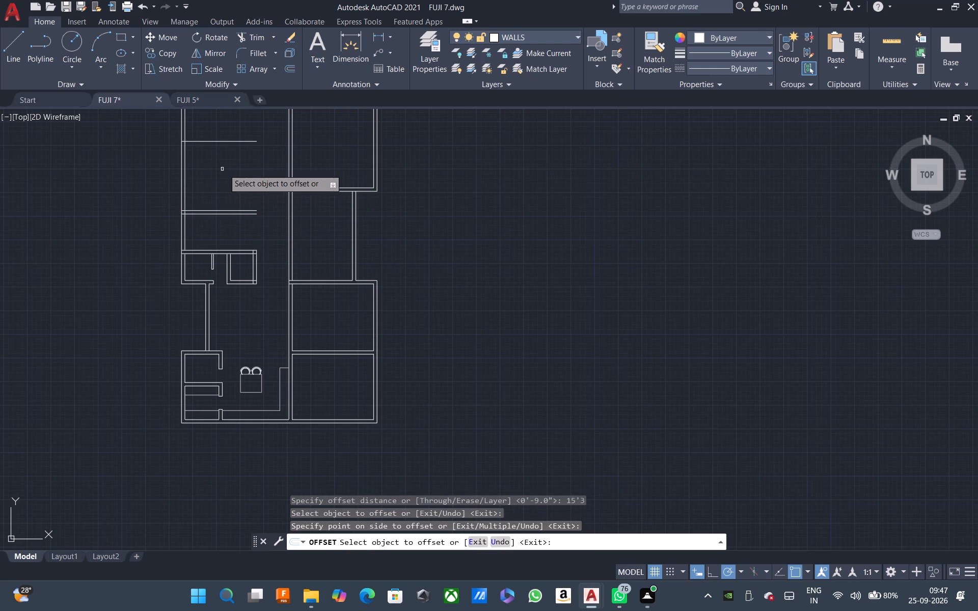
{"action": "key", "text": "Escape"}
Offset the northernmost single cross line 9" northward to give it wall thickness.
{"action": "type", "text": "O 9"}
{"action": "key", "text": "space"}
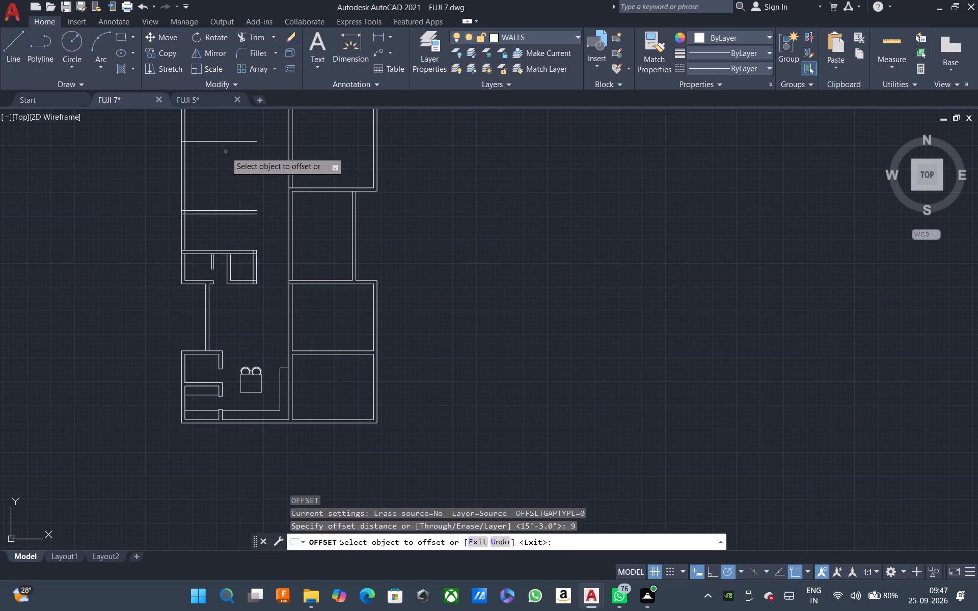
{"action": "left_click", "coordinate": [203, 141]}
{"action": "left_click", "coordinate": [208, 124]}
{"action": "key", "text": "Escape"}
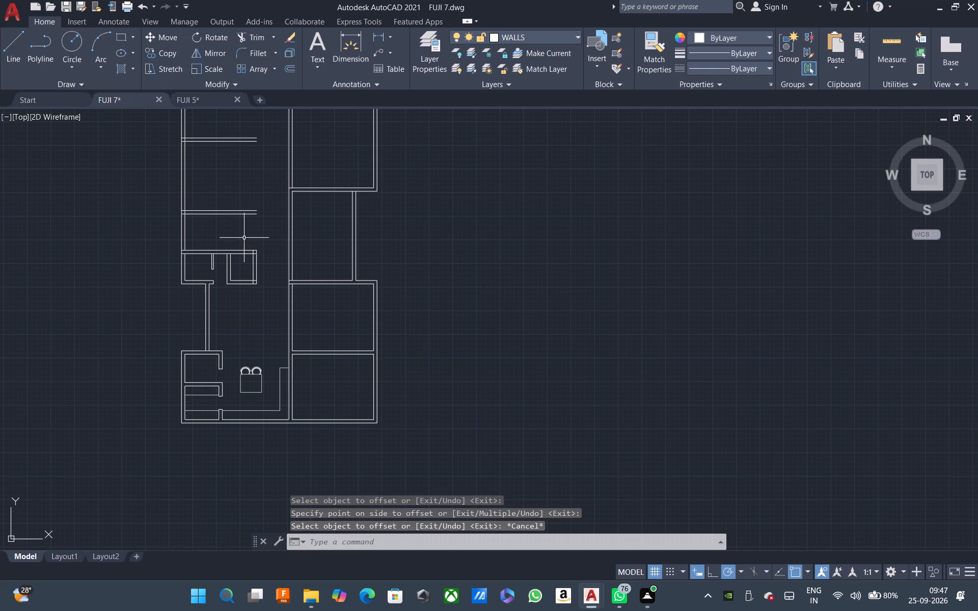
Extend both lines of the northern cross wall eastward across the central wall to the outer face of the east wall.
{"action": "type", "text": "EX"}
{"action": "key", "text": "space"}
{"action": "scroll", "coordinate": [243, 227], "scroll_direction": "down", "scroll_amount": 1}
{"action": "scroll", "coordinate": [236, 159], "scroll_direction": "up", "scroll_amount": 2}
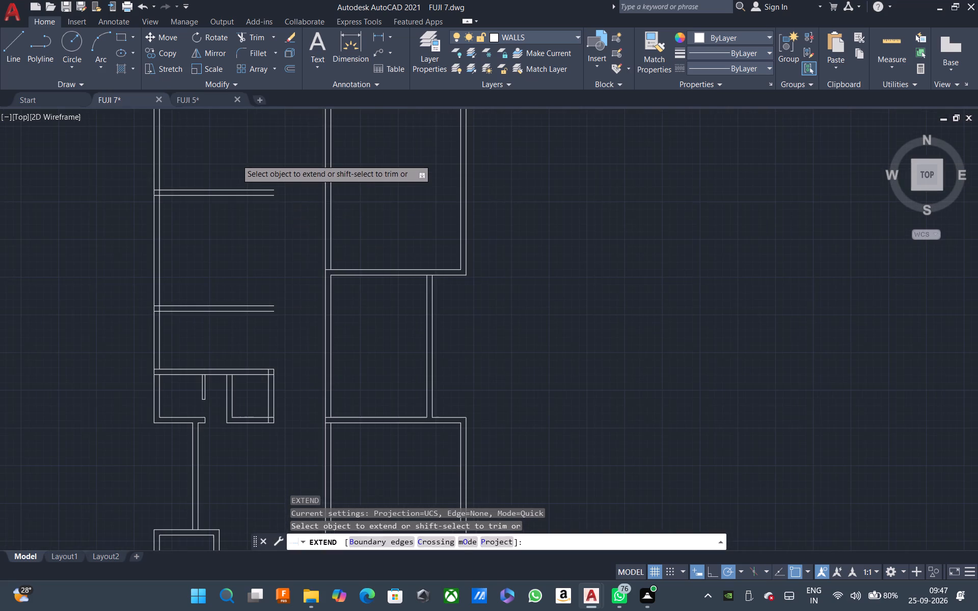
{"action": "left_click", "coordinate": [236, 158]}
{"action": "left_click", "coordinate": [220, 207]}
{"action": "left_click", "coordinate": [232, 162]}
{"action": "left_click", "coordinate": [222, 227]}
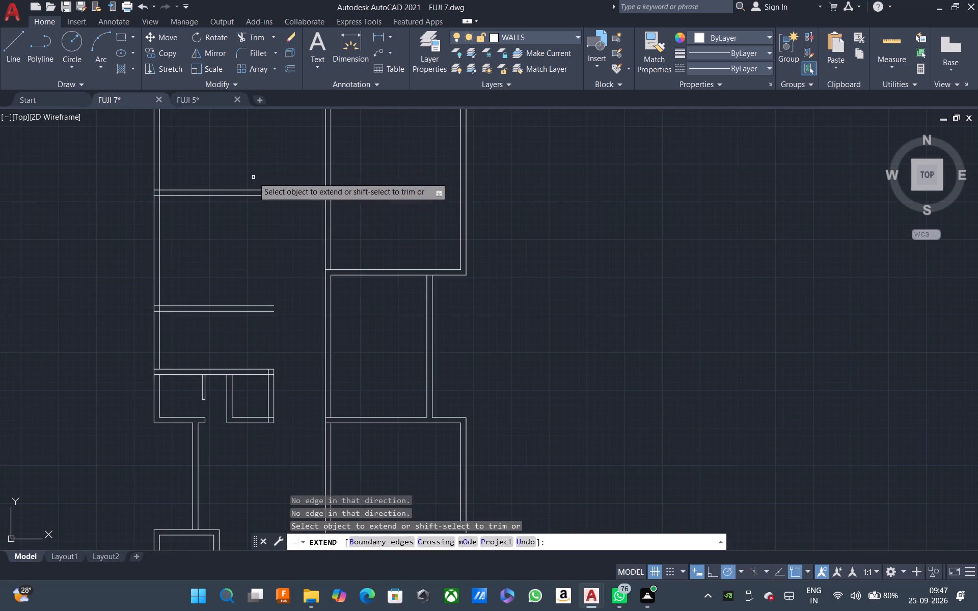
{"action": "left_click", "coordinate": [284, 173]}
{"action": "left_click", "coordinate": [306, 217]}
{"action": "left_click", "coordinate": [304, 184]}
{"action": "left_click", "coordinate": [313, 228]}
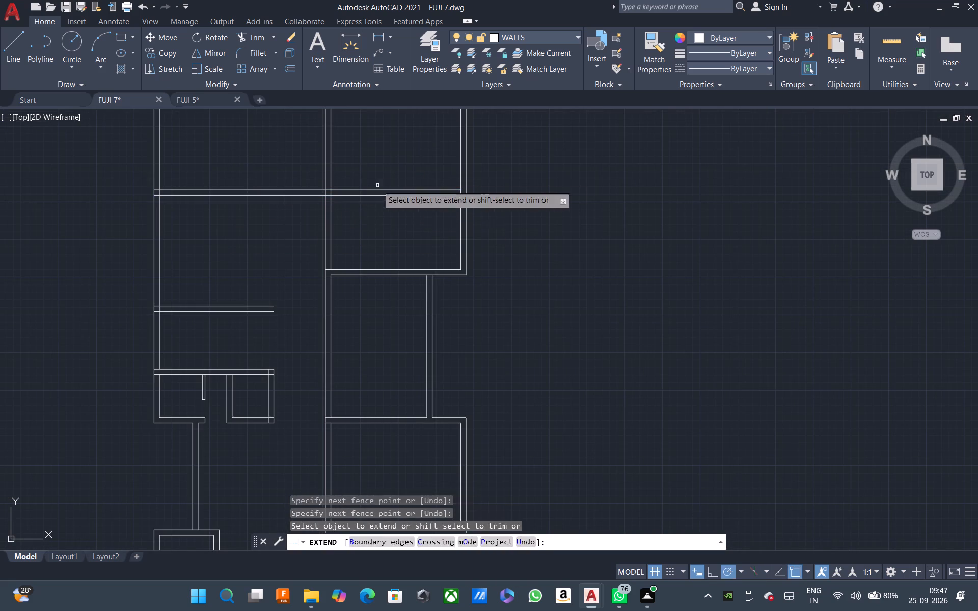
{"action": "left_click", "coordinate": [396, 178]}
{"action": "left_click", "coordinate": [433, 228]}
{"action": "key", "text": "Escape"}
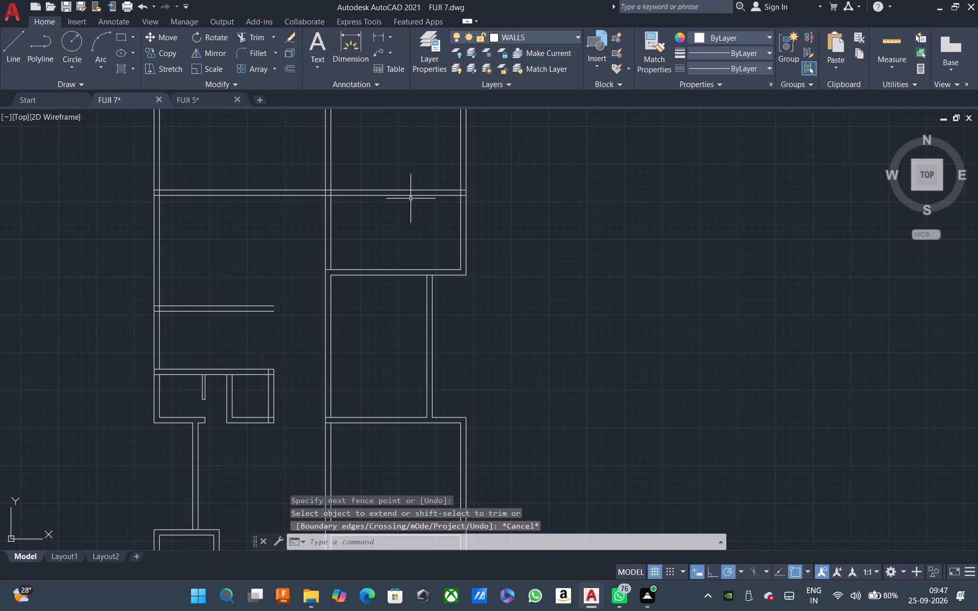
Measure the eastern space between the extended cross wall and the next wall to the south.
{"action": "scroll", "coordinate": [411, 199], "scroll_direction": "down", "scroll_amount": 1}
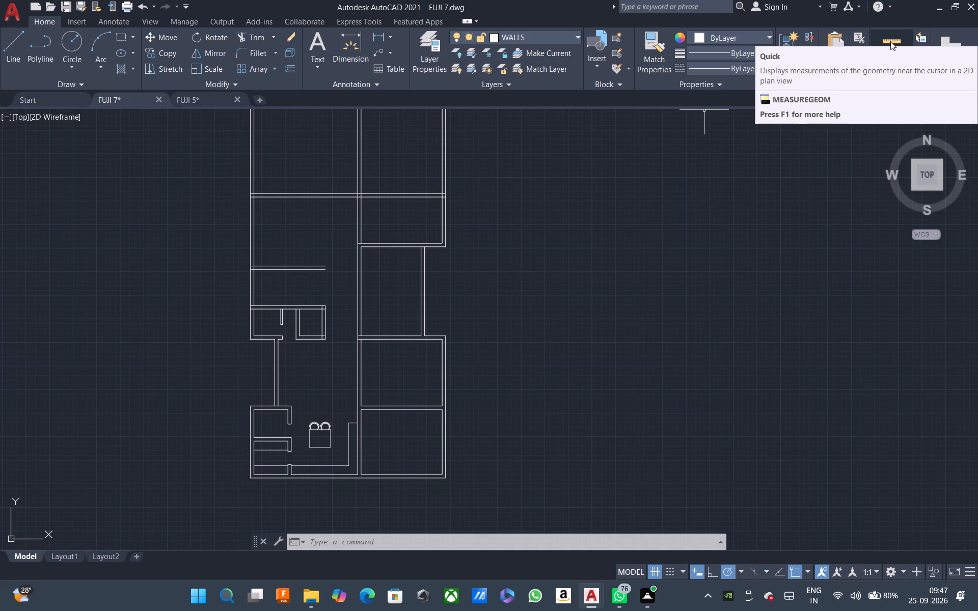
{"action": "left_click", "coordinate": [903, 39]}
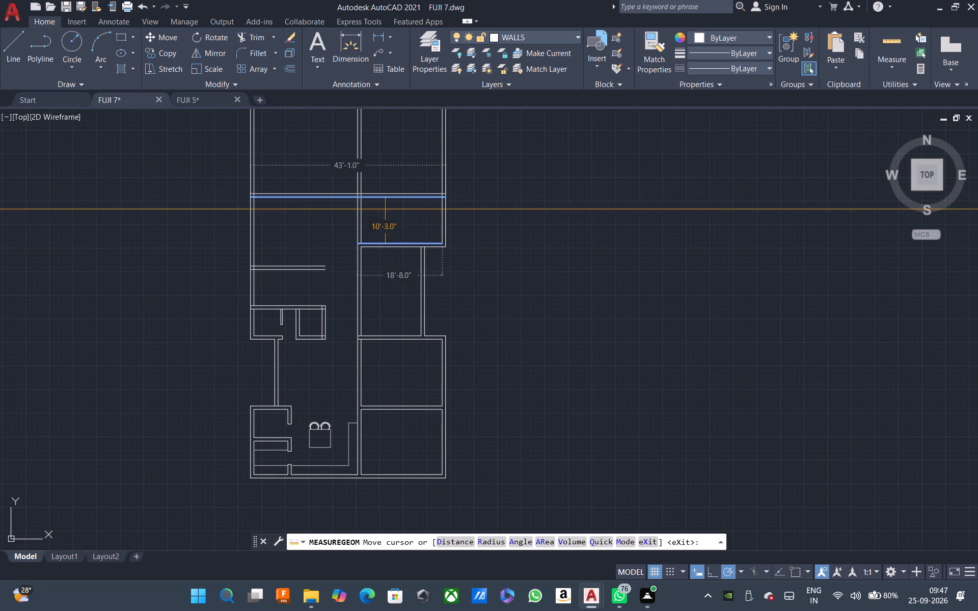
{"action": "scroll", "coordinate": [397, 203], "scroll_direction": "up", "scroll_amount": 2}
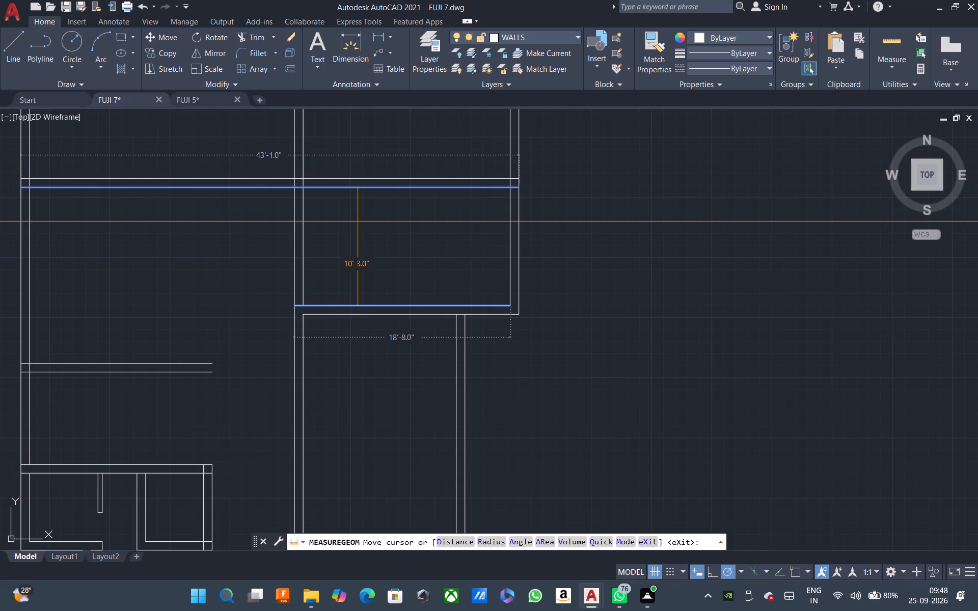
{"action": "scroll", "coordinate": [358, 223], "scroll_direction": "down", "scroll_amount": 2}
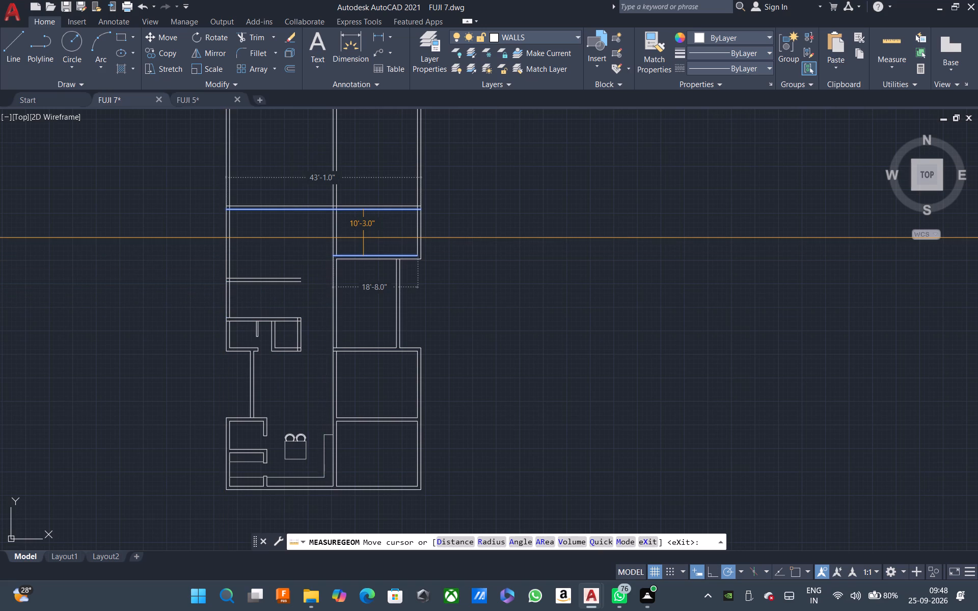
{"action": "key", "text": "Escape"}
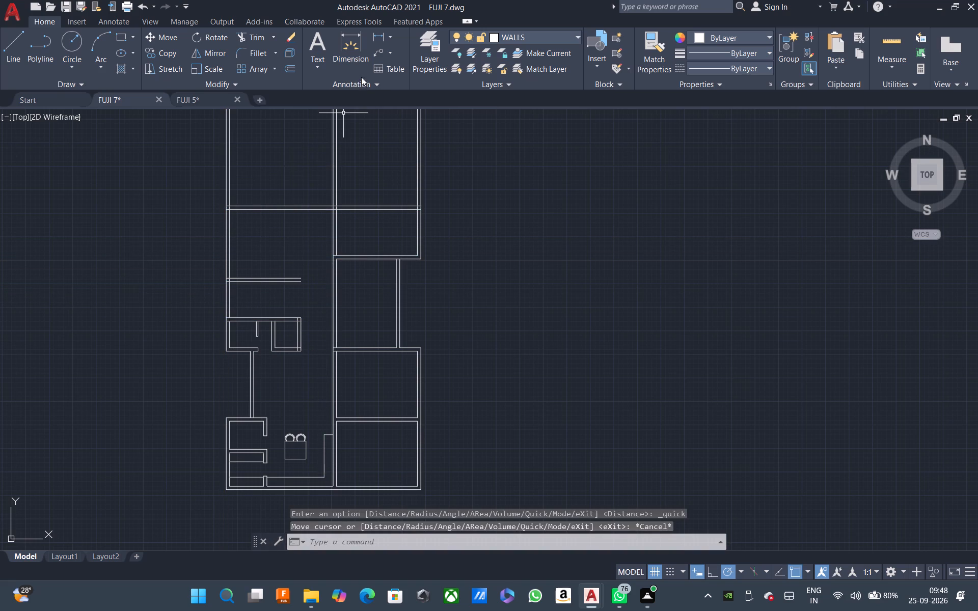
Dimension the west side from the extended cross wall down to the building's southwest corner, placing the dimension line outside the west wall.
{"action": "left_click", "coordinate": [333, 41]}
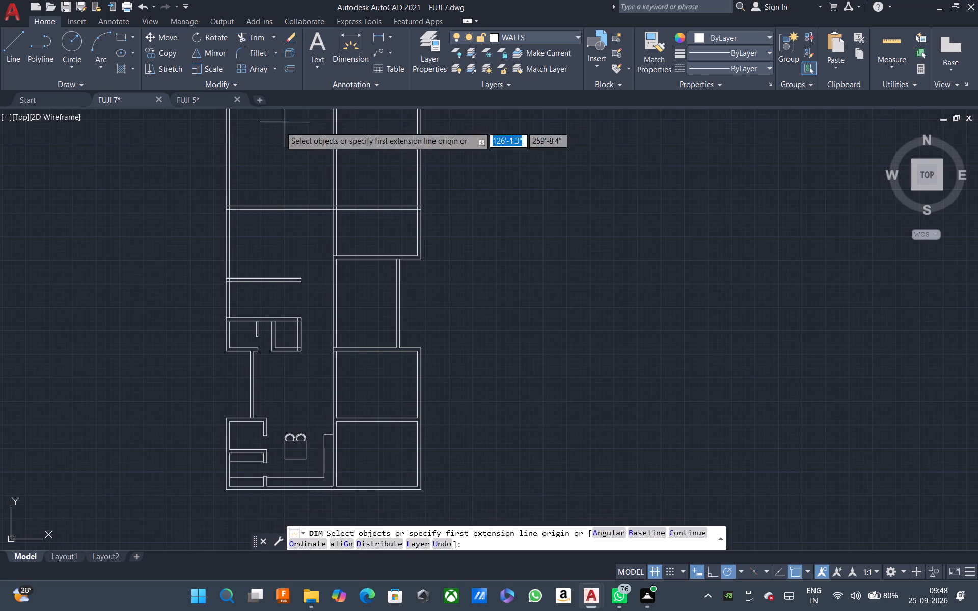
{"action": "scroll", "coordinate": [221, 205], "scroll_direction": "up", "scroll_amount": 2}
{"action": "left_click", "coordinate": [234, 208]}
{"action": "scroll", "coordinate": [236, 205], "scroll_direction": "down", "scroll_amount": 4}
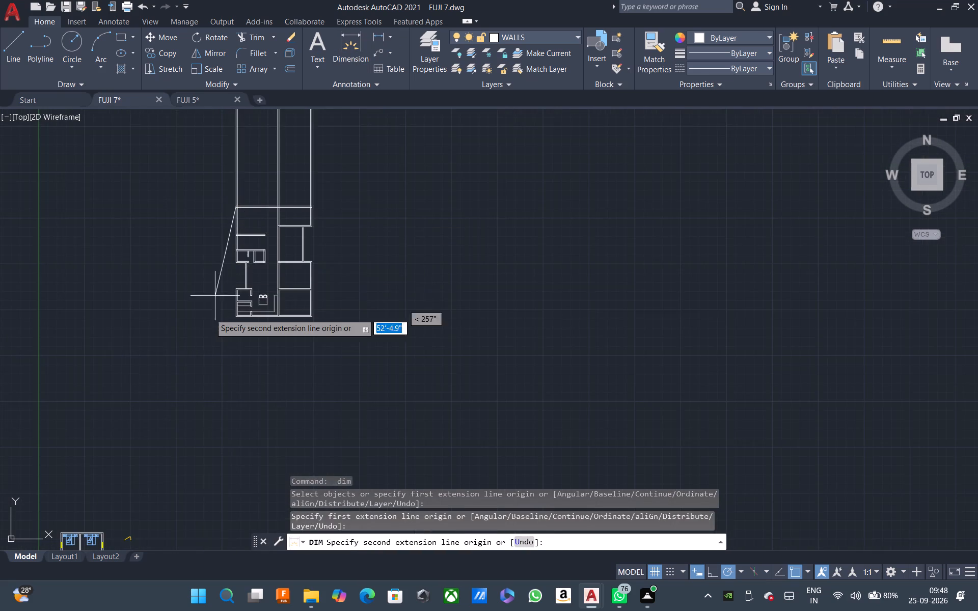
{"action": "scroll", "coordinate": [215, 324], "scroll_direction": "up", "scroll_amount": 4}
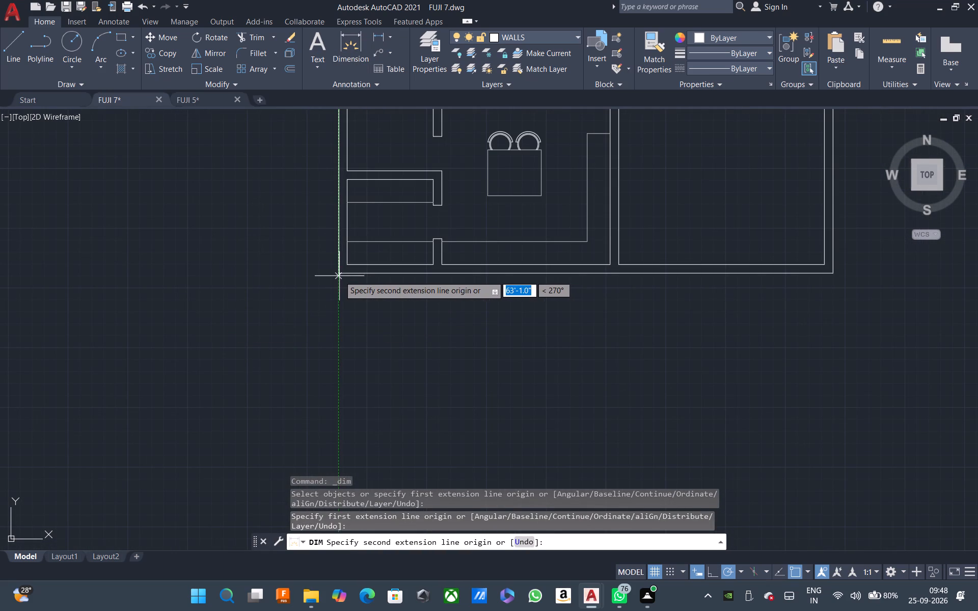
{"action": "left_click", "coordinate": [338, 273]}
{"action": "scroll", "coordinate": [298, 272], "scroll_direction": "down", "scroll_amount": 2}
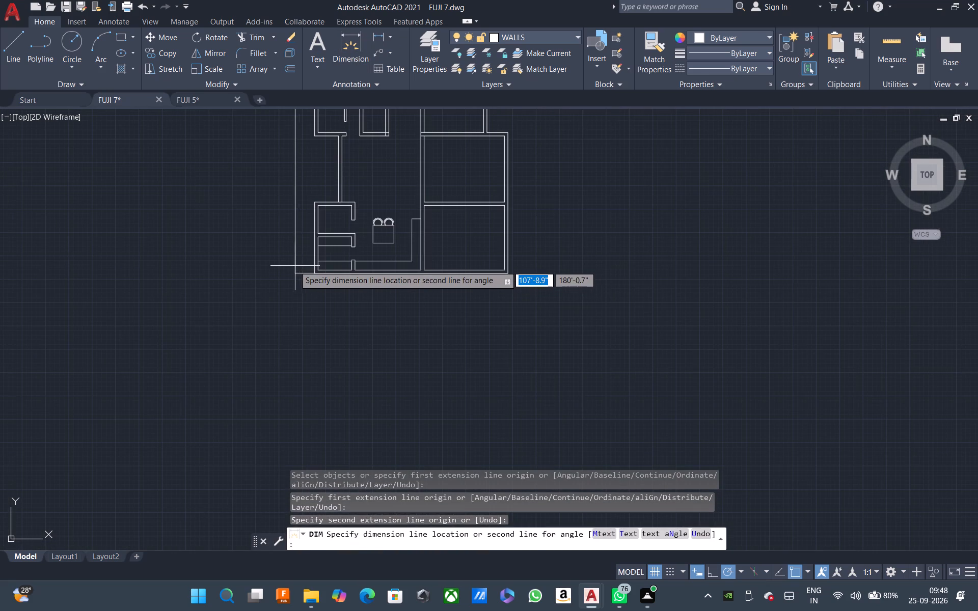
{"action": "scroll", "coordinate": [294, 267], "scroll_direction": "down", "scroll_amount": 2}
{"action": "scroll", "coordinate": [284, 207], "scroll_direction": "up", "scroll_amount": 3}
{"action": "scroll", "coordinate": [291, 272], "scroll_direction": "up", "scroll_amount": 3}
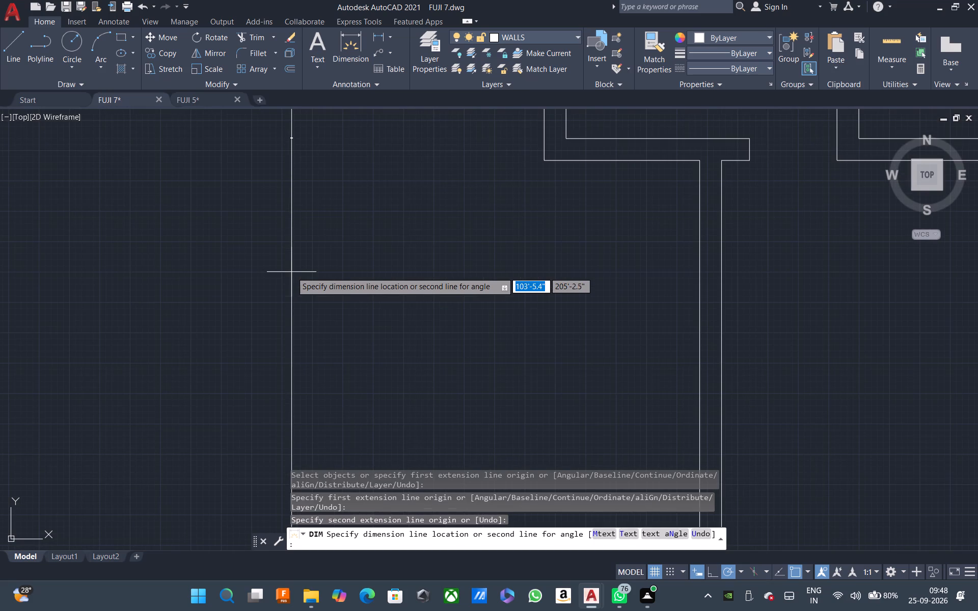
{"action": "left_click", "coordinate": [298, 284]}
{"action": "scroll", "coordinate": [305, 136], "scroll_direction": "up", "scroll_amount": 4}
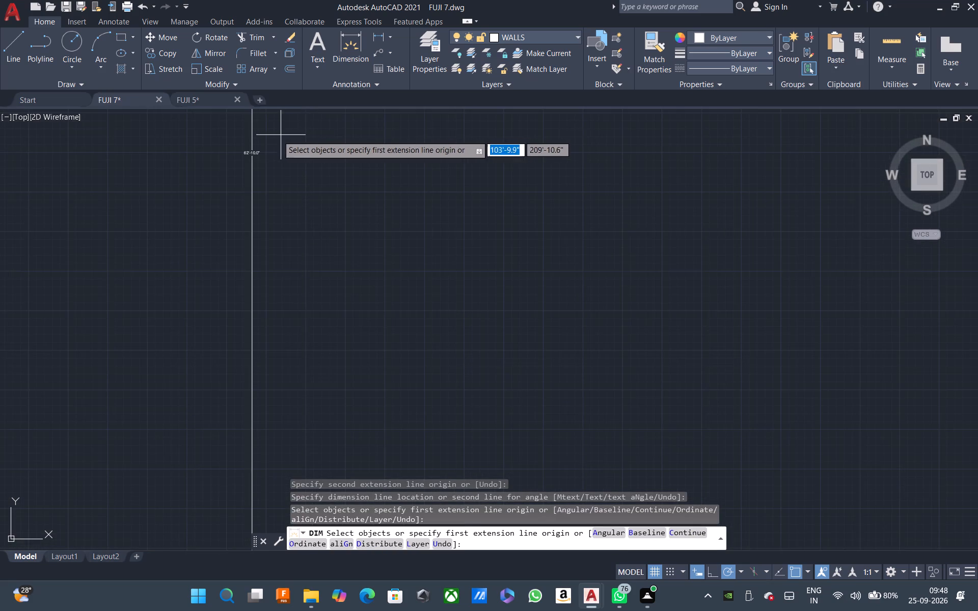
Dimension the building's overall width from the southwest corner to the southeast corner, placing the dimension line just below the south wall.
{"action": "scroll", "coordinate": [257, 140], "scroll_direction": "up", "scroll_amount": 3}
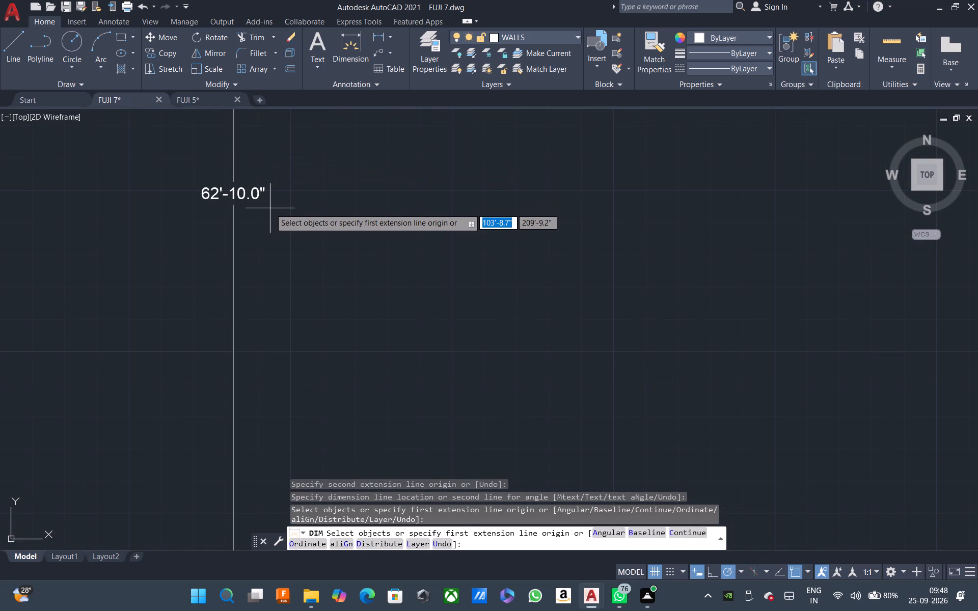
{"action": "scroll", "coordinate": [270, 208], "scroll_direction": "down", "scroll_amount": 8}
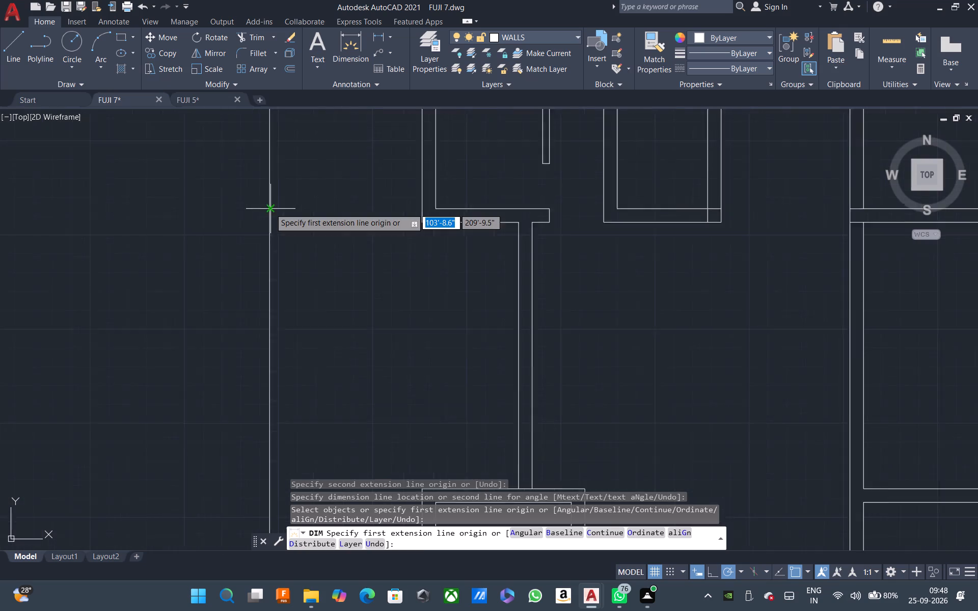
{"action": "scroll", "coordinate": [270, 208], "scroll_direction": "down", "scroll_amount": 4}
{"action": "scroll", "coordinate": [301, 330], "scroll_direction": "up", "scroll_amount": 5}
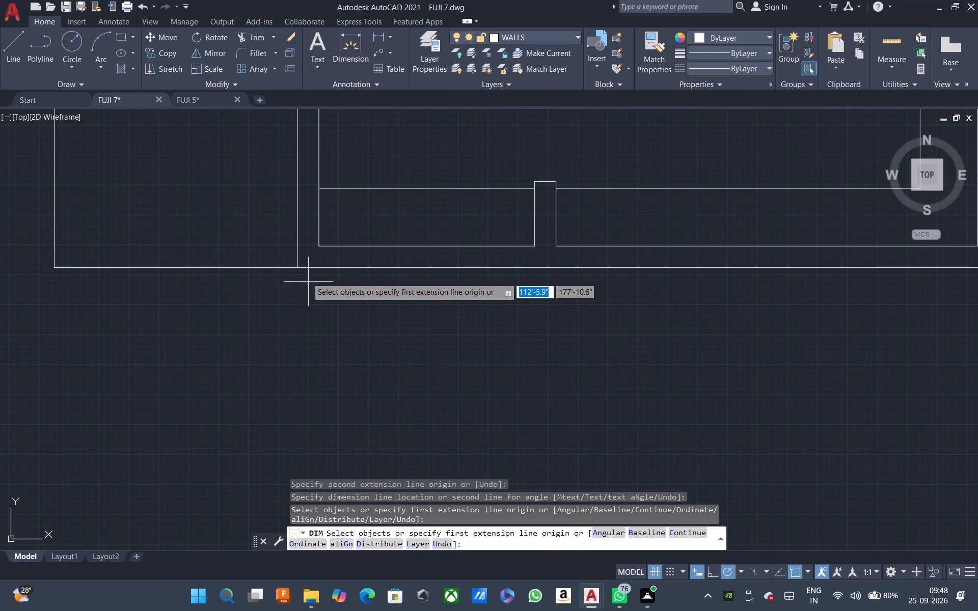
{"action": "left_click", "coordinate": [296, 265]}
{"action": "scroll", "coordinate": [281, 269], "scroll_direction": "down", "scroll_amount": 4}
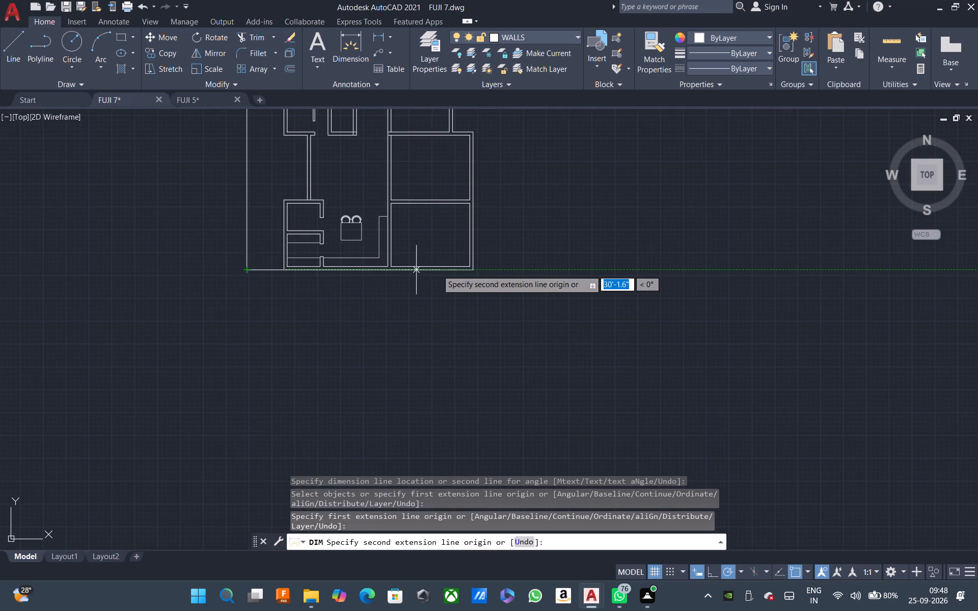
{"action": "scroll", "coordinate": [473, 268], "scroll_direction": "up", "scroll_amount": 4}
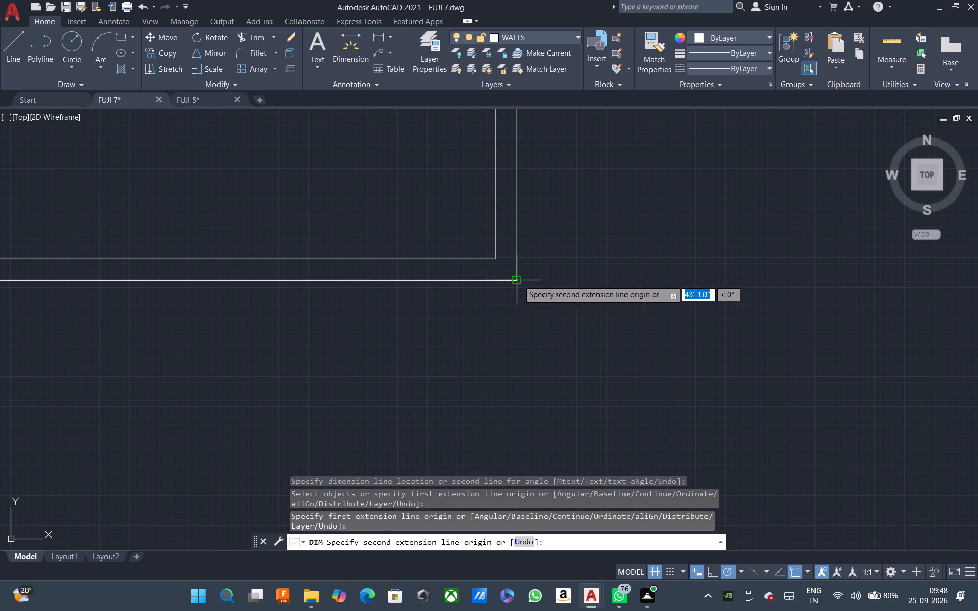
{"action": "left_click", "coordinate": [518, 280]}
{"action": "scroll", "coordinate": [512, 279], "scroll_direction": "down", "scroll_amount": 4}
{"action": "left_click", "coordinate": [500, 295]}
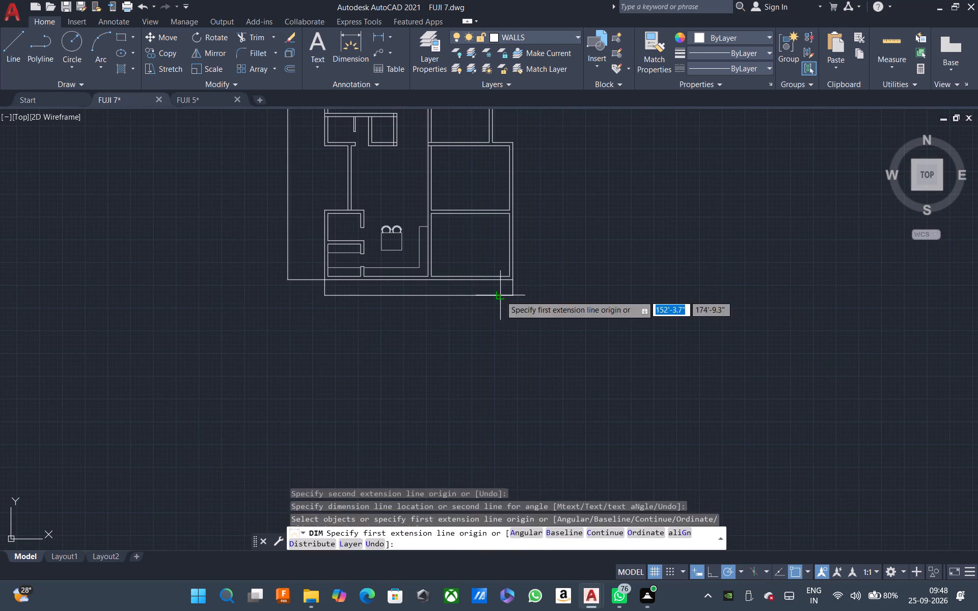
{"action": "key", "text": "Escape"}
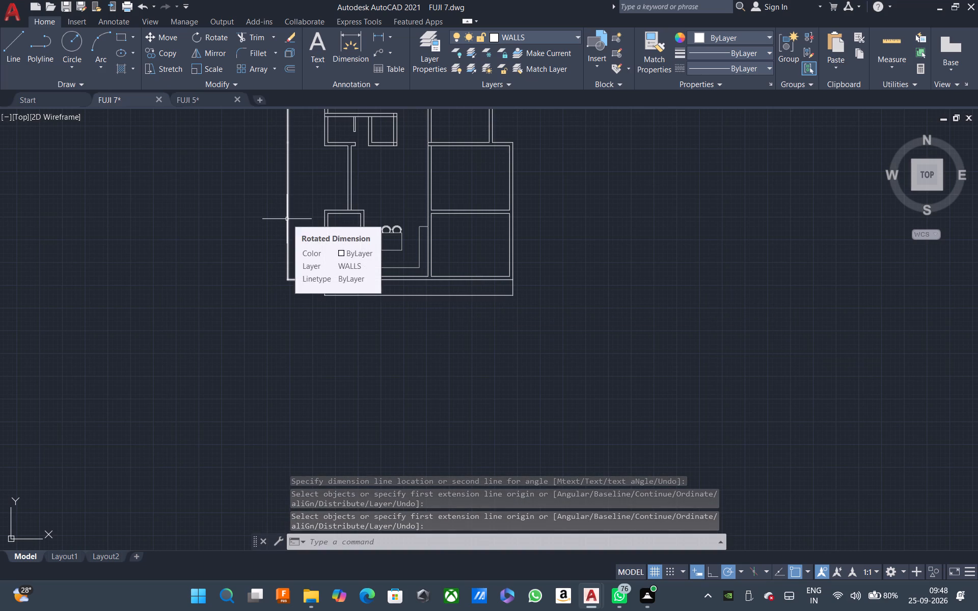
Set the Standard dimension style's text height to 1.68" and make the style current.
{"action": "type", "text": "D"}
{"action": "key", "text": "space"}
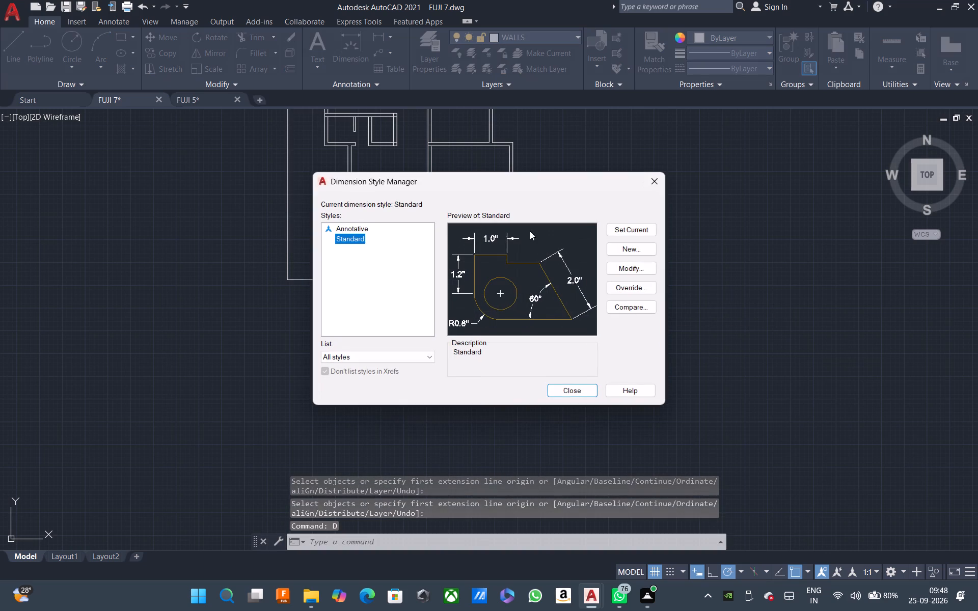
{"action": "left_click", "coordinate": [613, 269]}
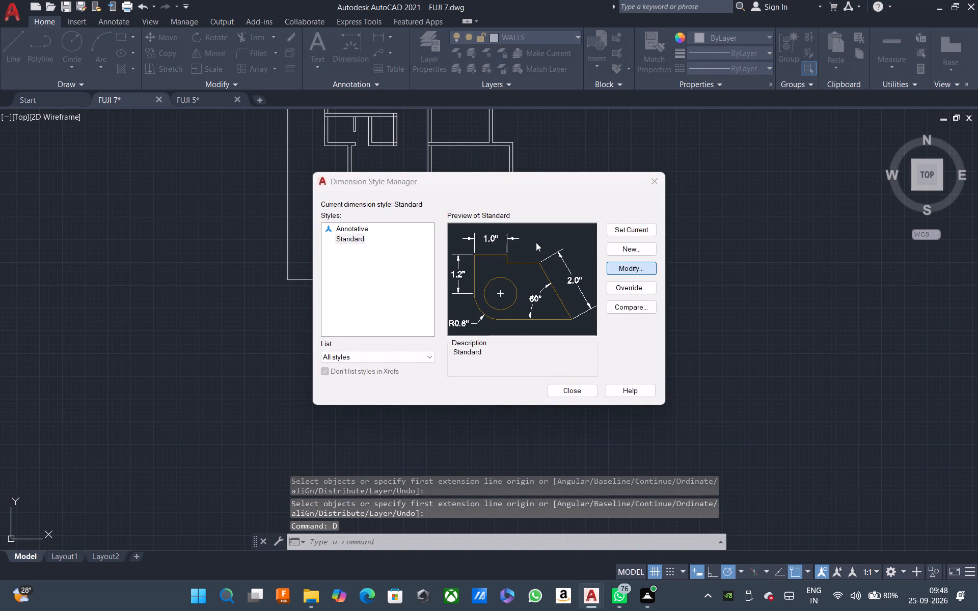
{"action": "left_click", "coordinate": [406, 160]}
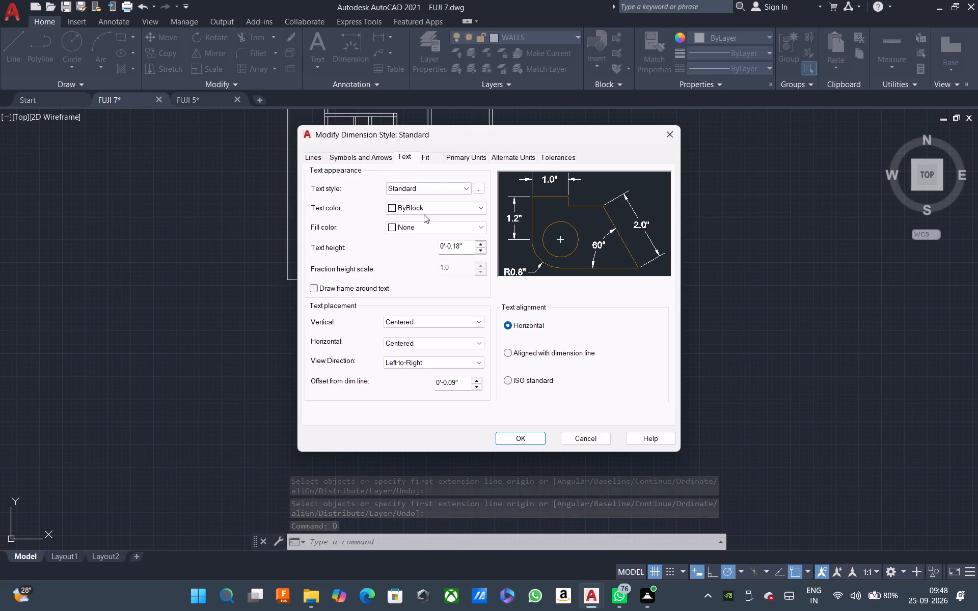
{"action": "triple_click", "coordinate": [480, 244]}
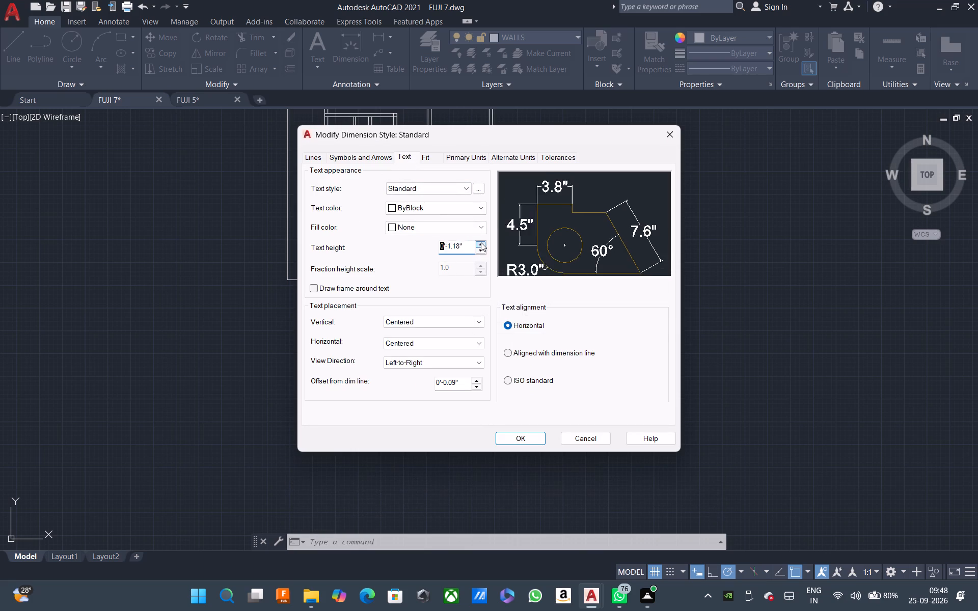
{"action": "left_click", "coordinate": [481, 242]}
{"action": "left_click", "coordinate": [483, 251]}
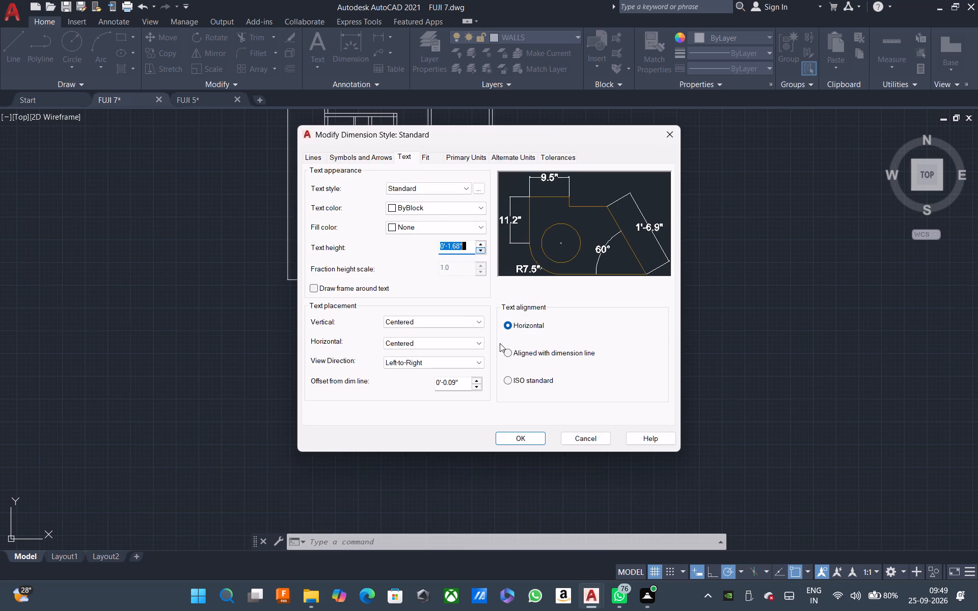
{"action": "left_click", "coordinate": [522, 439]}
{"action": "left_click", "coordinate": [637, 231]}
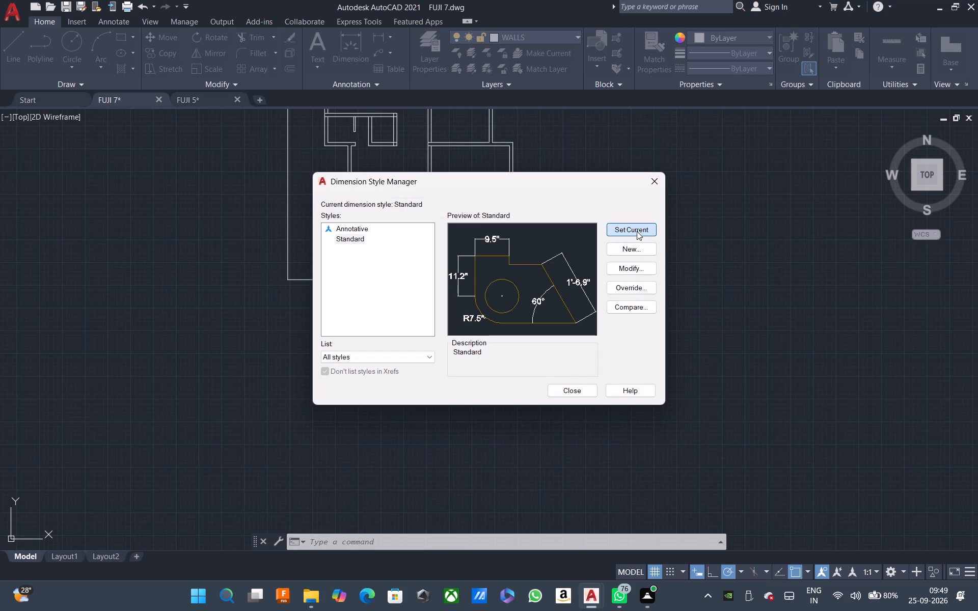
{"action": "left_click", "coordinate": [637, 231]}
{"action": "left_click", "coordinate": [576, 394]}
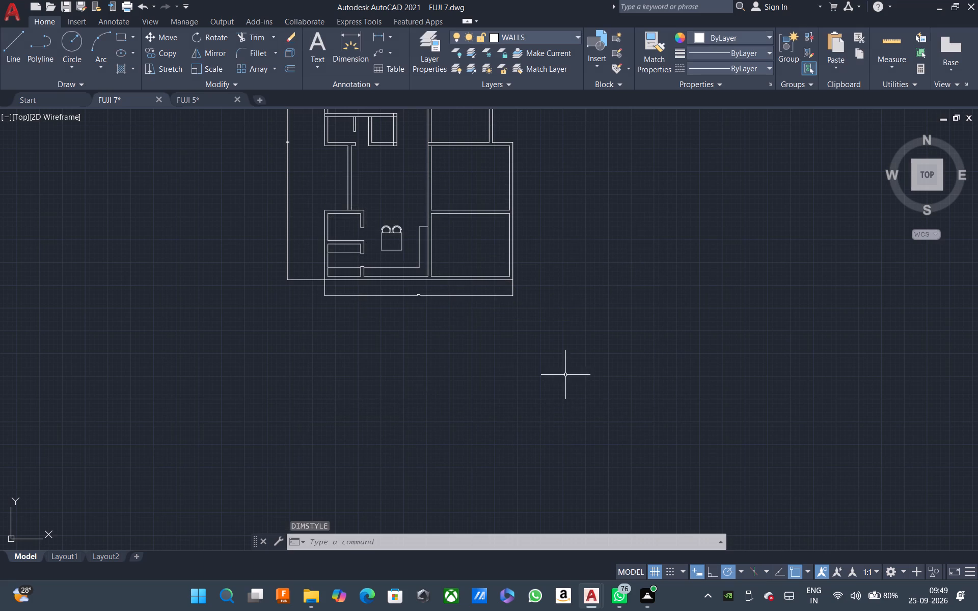
Raise the Standard dimension style's text height to one increment above 7.68" and set the style current.
{"action": "type", "text": "D"}
{"action": "key", "text": "space"}
{"action": "left_click", "coordinate": [613, 265]}
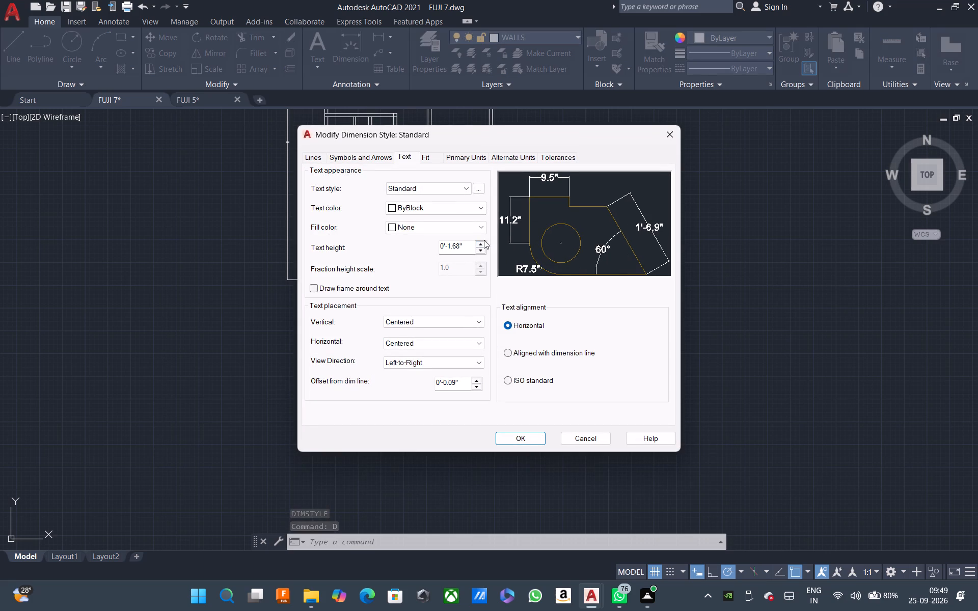
{"action": "triple_click", "coordinate": [481, 242]}
{"action": "double_click", "coordinate": [481, 242]}
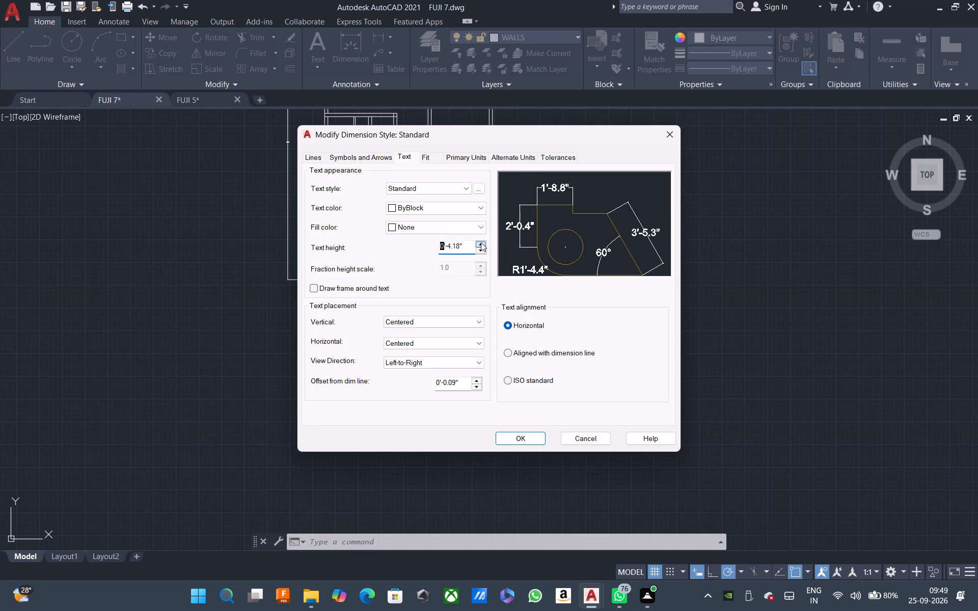
{"action": "double_click", "coordinate": [481, 242]}
{"action": "double_click", "coordinate": [481, 242]}
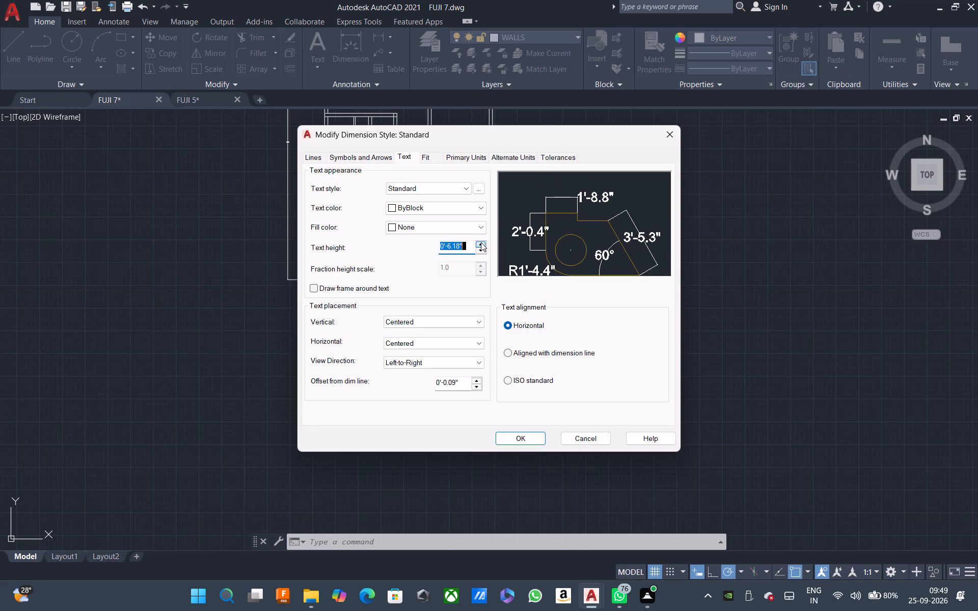
{"action": "left_click", "coordinate": [481, 242]}
{"action": "left_click", "coordinate": [481, 242]}
{"action": "left_click", "coordinate": [481, 242]}
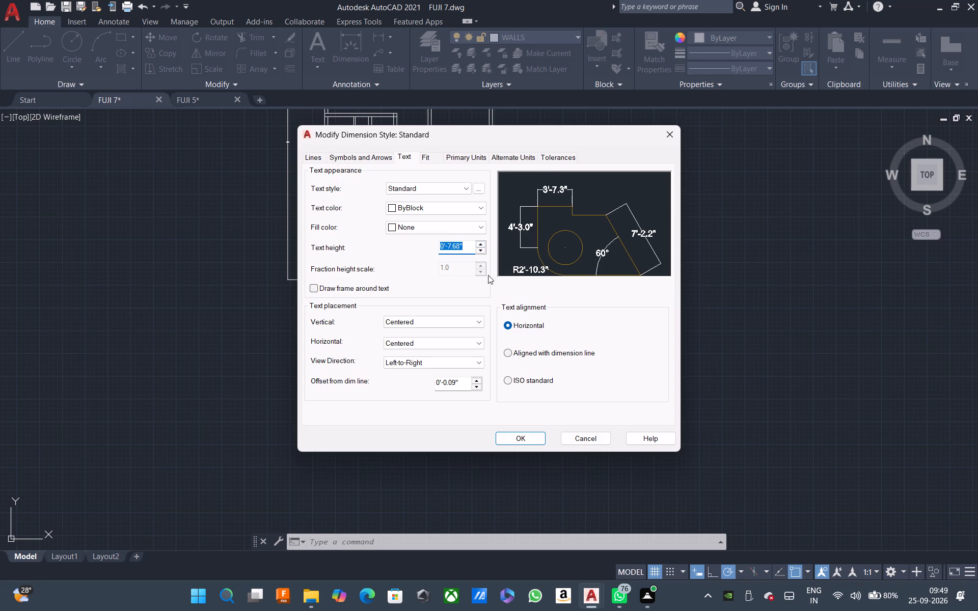
{"action": "left_click", "coordinate": [480, 243]}
{"action": "left_click", "coordinate": [507, 435]}
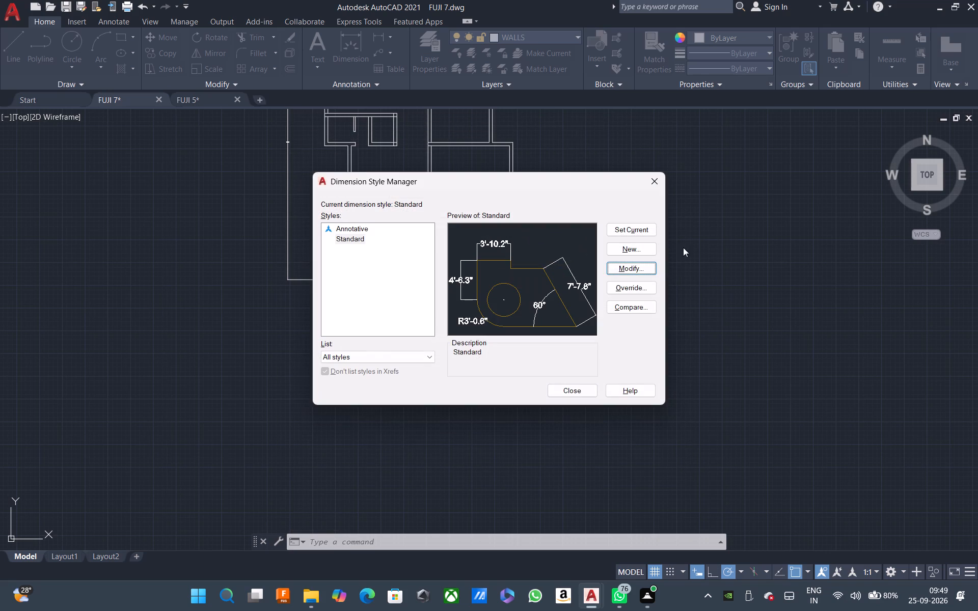
{"action": "triple_click", "coordinate": [637, 226]}
{"action": "left_click", "coordinate": [636, 229]}
{"action": "left_click", "coordinate": [581, 393]}
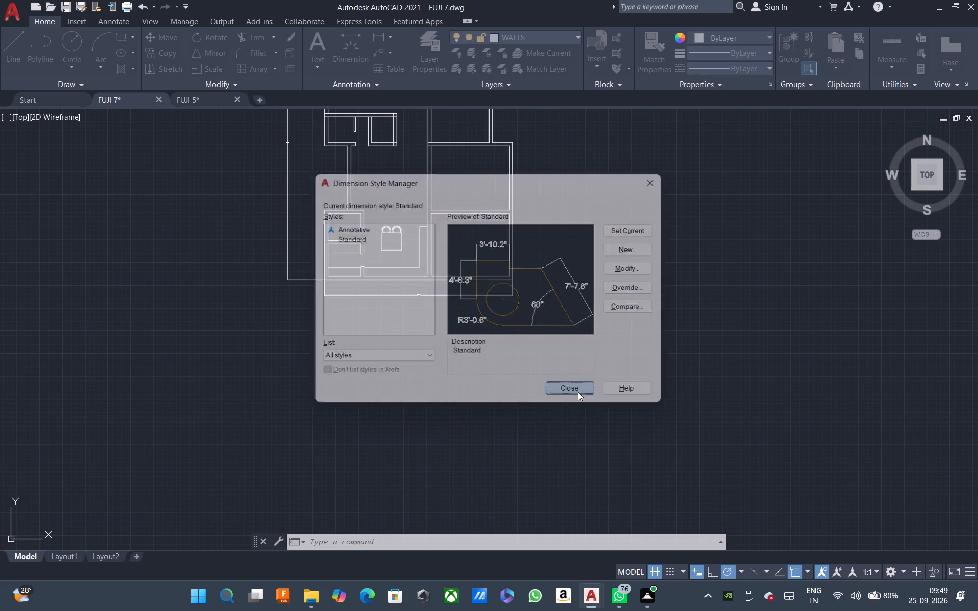
Examine the south width dimension and the west side dimension to check that their enlarged text is readable against the plan.
{"action": "scroll", "coordinate": [415, 299], "scroll_direction": "up", "scroll_amount": 5}
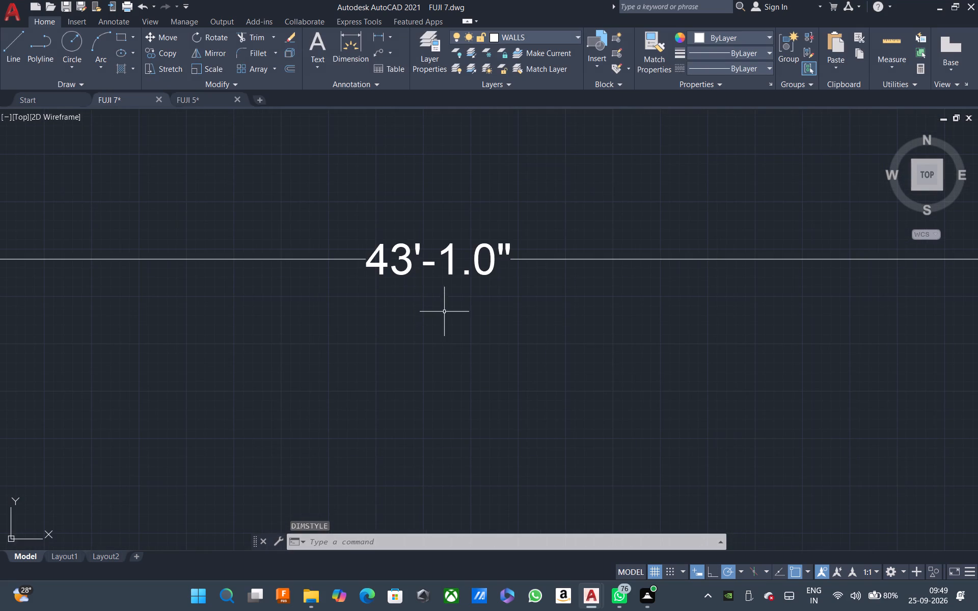
{"action": "scroll", "coordinate": [444, 313], "scroll_direction": "down", "scroll_amount": 5}
{"action": "scroll", "coordinate": [444, 313], "scroll_direction": "up", "scroll_amount": 4}
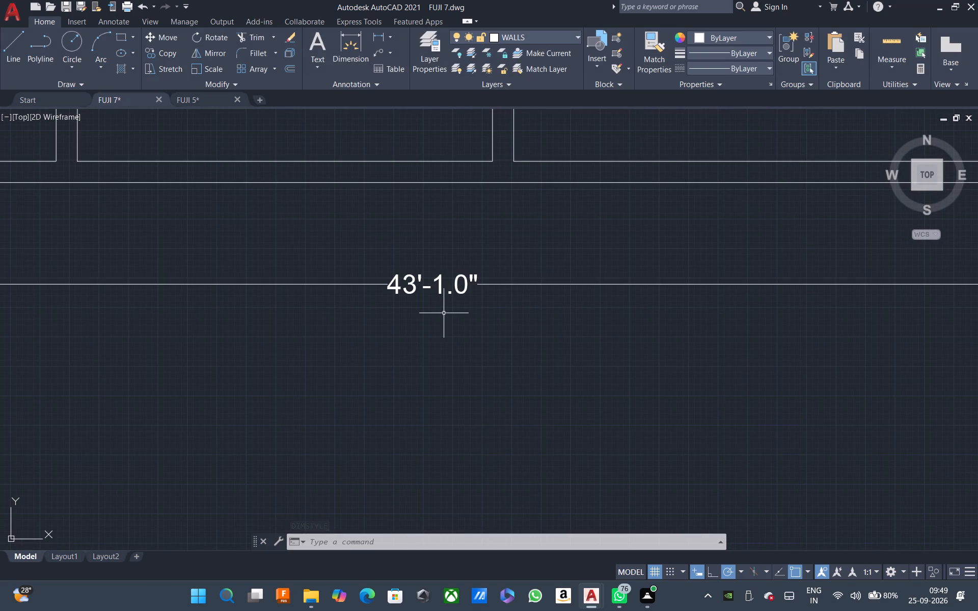
{"action": "scroll", "coordinate": [444, 313], "scroll_direction": "up", "scroll_amount": 1}
{"action": "scroll", "coordinate": [444, 313], "scroll_direction": "down", "scroll_amount": 6}
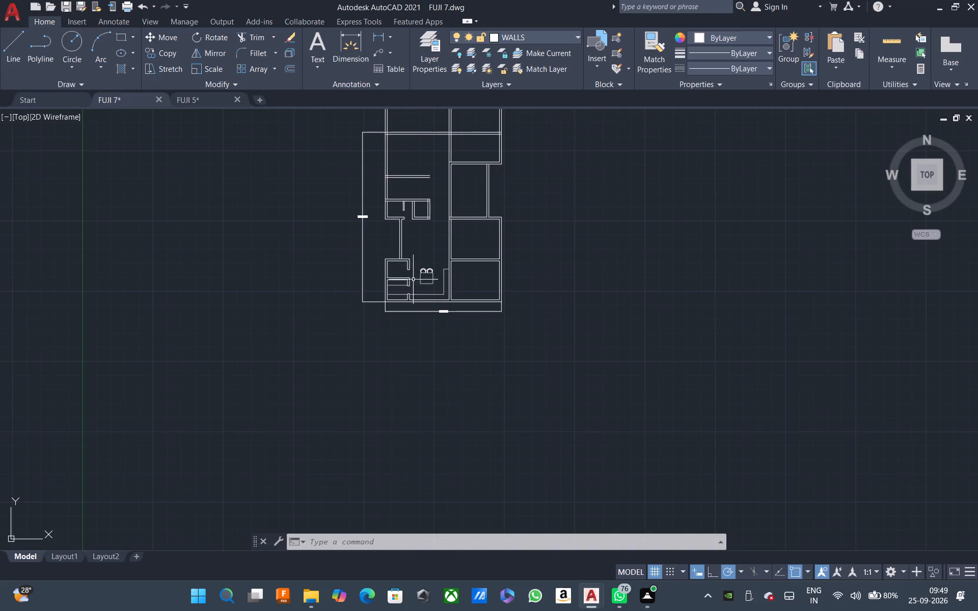
{"action": "scroll", "coordinate": [361, 183], "scroll_direction": "up", "scroll_amount": 4}
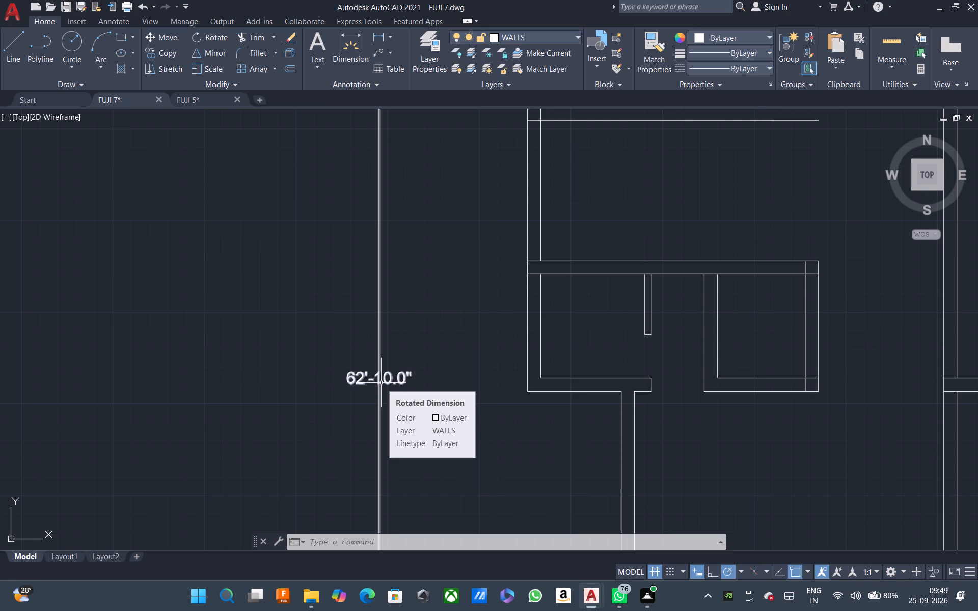
{"action": "scroll", "coordinate": [381, 383], "scroll_direction": "down", "scroll_amount": 2}
{"action": "scroll", "coordinate": [441, 359], "scroll_direction": "down", "scroll_amount": 2}
{"action": "scroll", "coordinate": [498, 467], "scroll_direction": "up", "scroll_amount": 3}
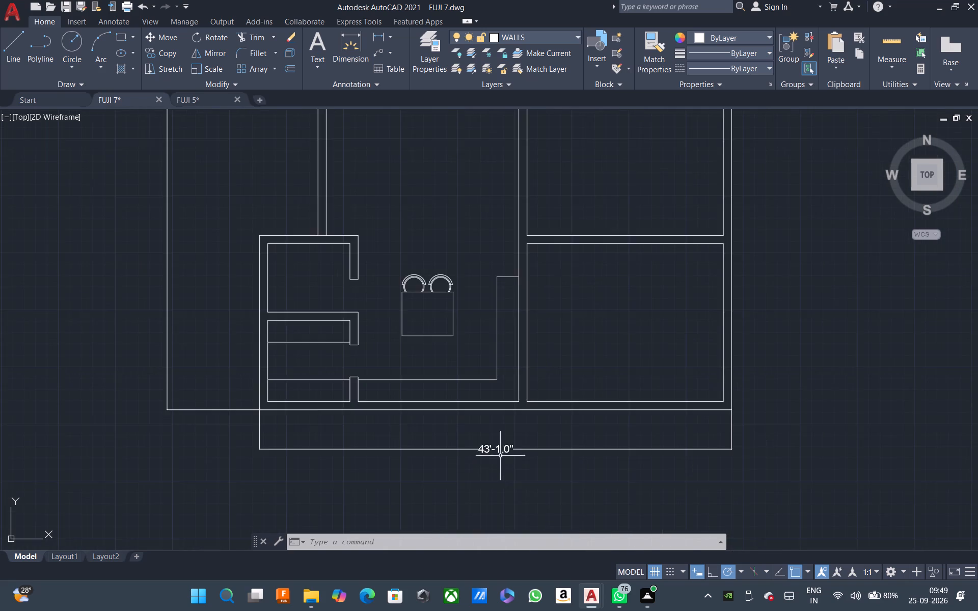
{"action": "scroll", "coordinate": [499, 439], "scroll_direction": "up", "scroll_amount": 1}
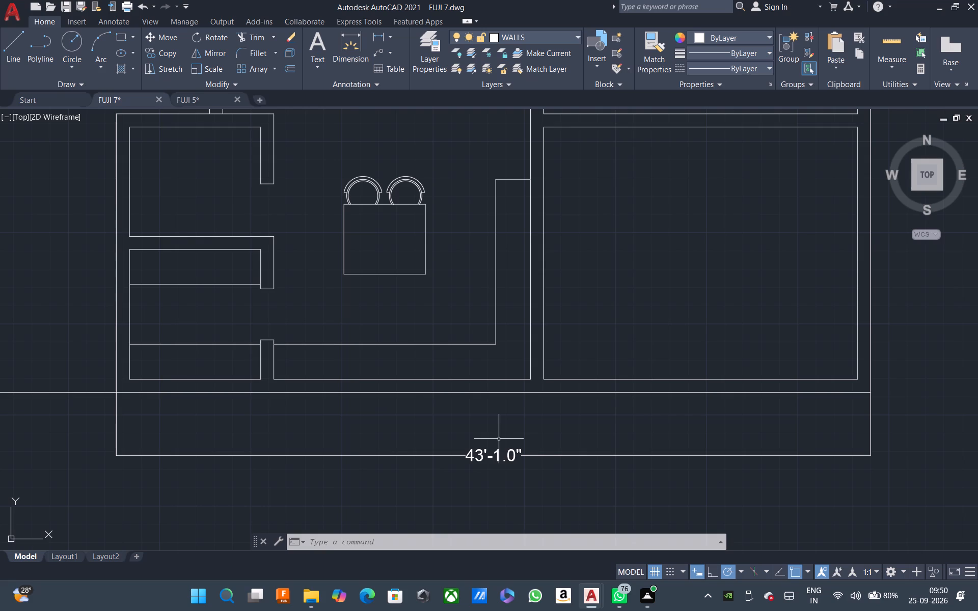
{"action": "scroll", "coordinate": [486, 433], "scroll_direction": "down", "scroll_amount": 3}
{"action": "key", "text": "Escape"}
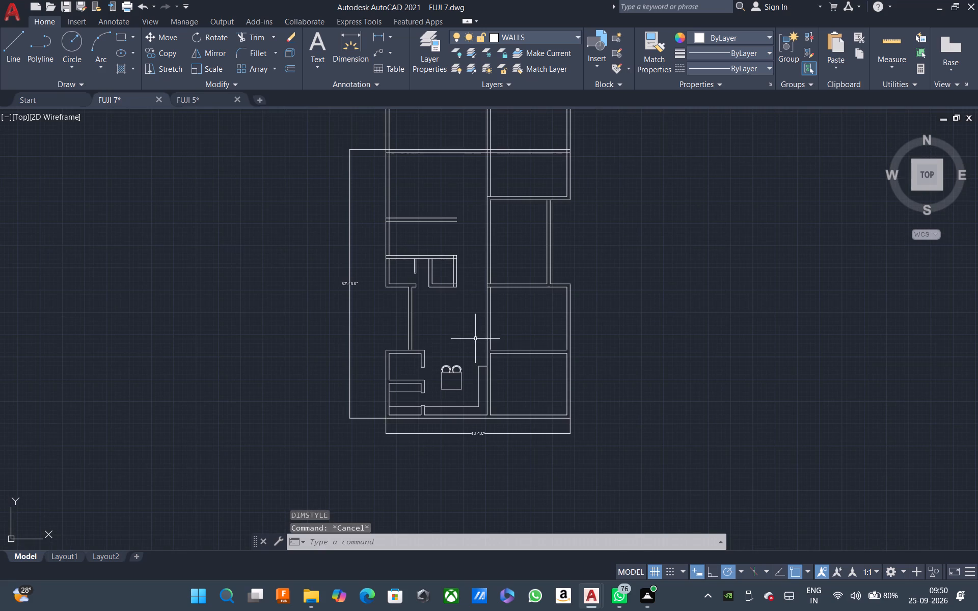
Extend both lines of the short western cross wall eastward to meet the central wall.
{"action": "scroll", "coordinate": [454, 325], "scroll_direction": "down", "scroll_amount": 2}
{"action": "scroll", "coordinate": [469, 271], "scroll_direction": "up", "scroll_amount": 3}
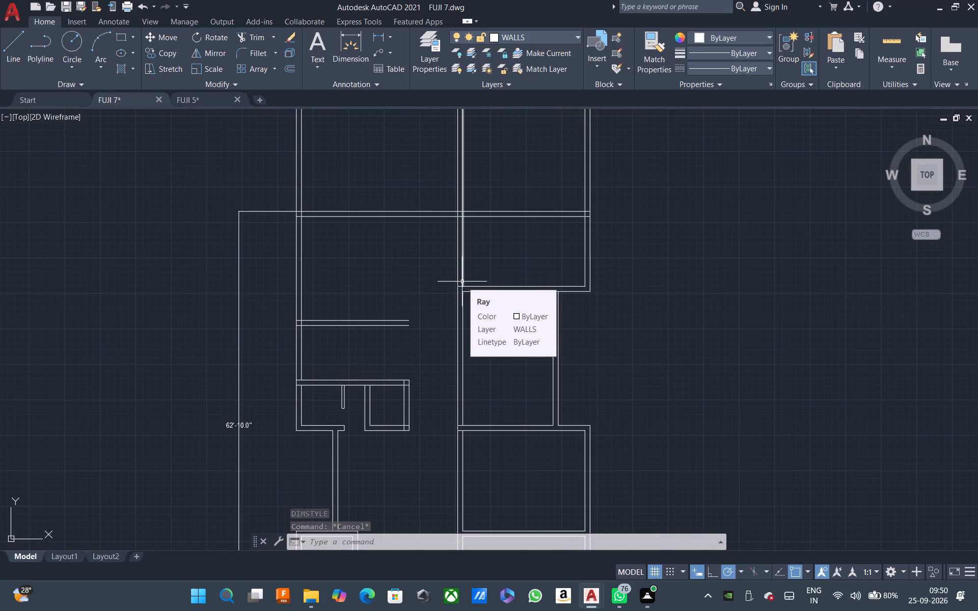
{"action": "type", "text": "EX"}
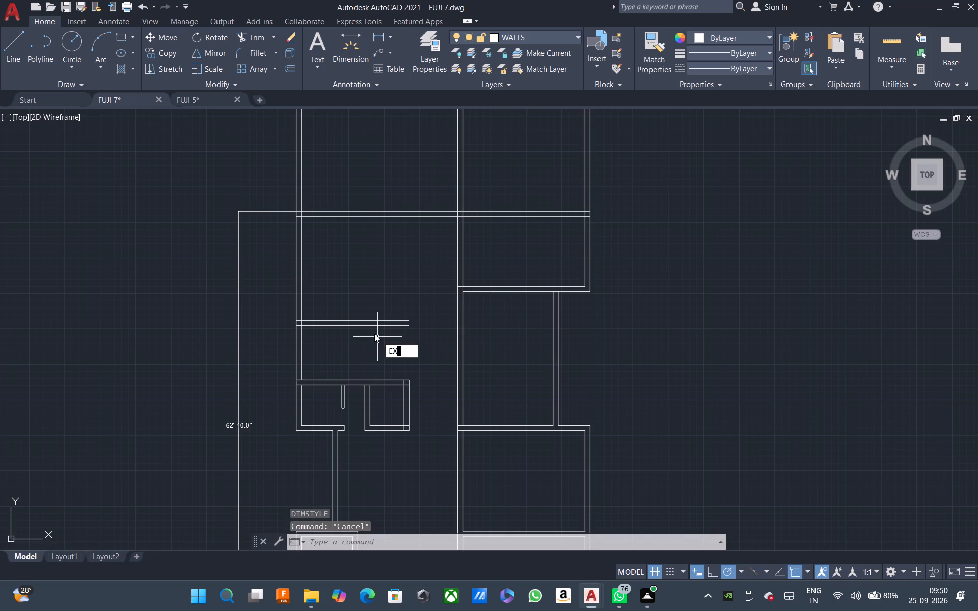
{"action": "key", "text": "space"}
{"action": "left_click", "coordinate": [363, 303]}
{"action": "left_click", "coordinate": [353, 363]}
{"action": "key", "text": "Escape"}
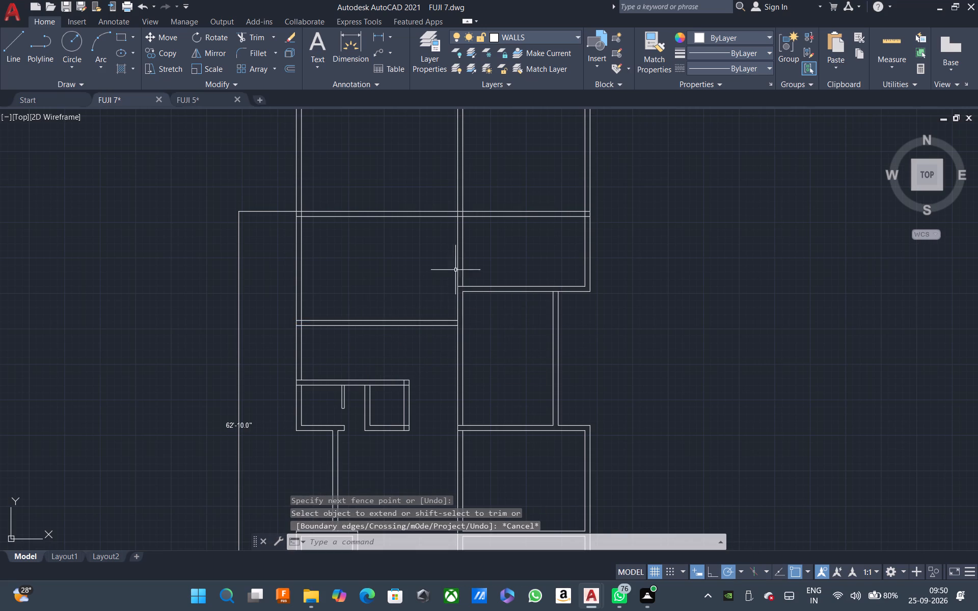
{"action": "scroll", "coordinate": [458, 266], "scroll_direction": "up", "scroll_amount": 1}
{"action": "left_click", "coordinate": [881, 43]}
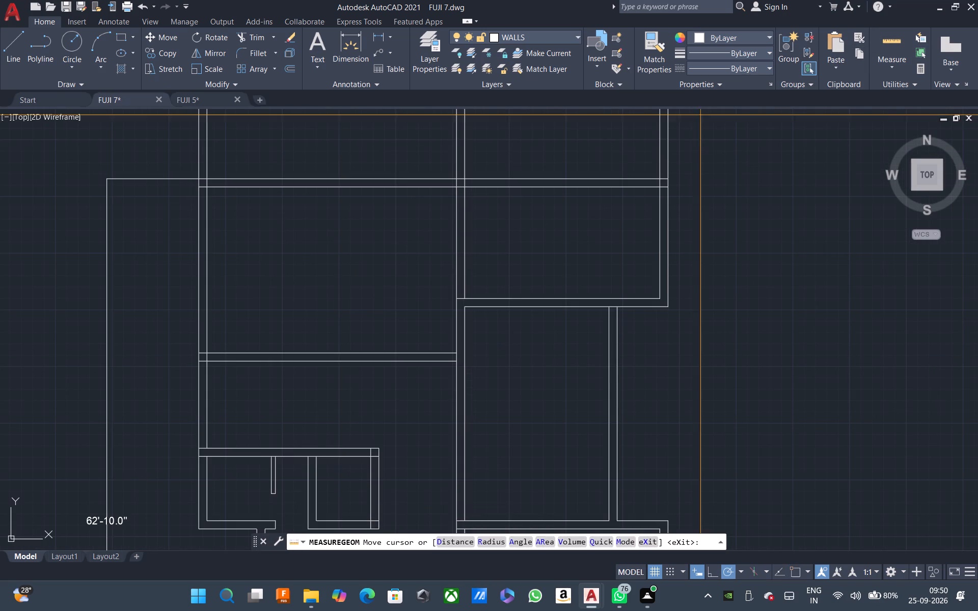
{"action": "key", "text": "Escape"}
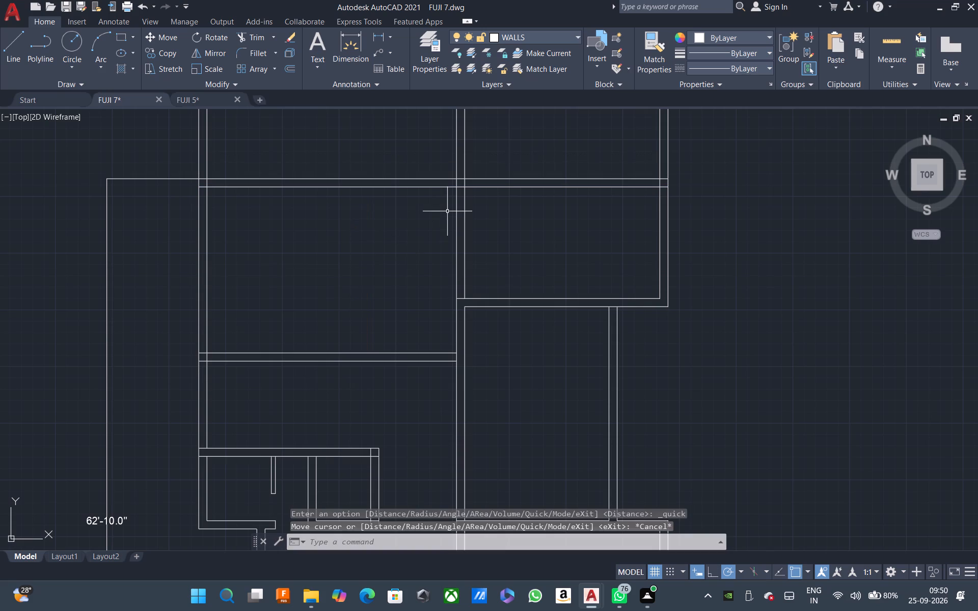
Trim the west, central and east wall lines that run north past the northernmost cross wall.
{"action": "scroll", "coordinate": [447, 211], "scroll_direction": "down", "scroll_amount": 2}
{"action": "type", "text": "TR"}
{"action": "key", "text": "space"}
{"action": "left_click", "coordinate": [579, 168]}
{"action": "left_click", "coordinate": [186, 179]}
{"action": "key", "text": "Escape"}
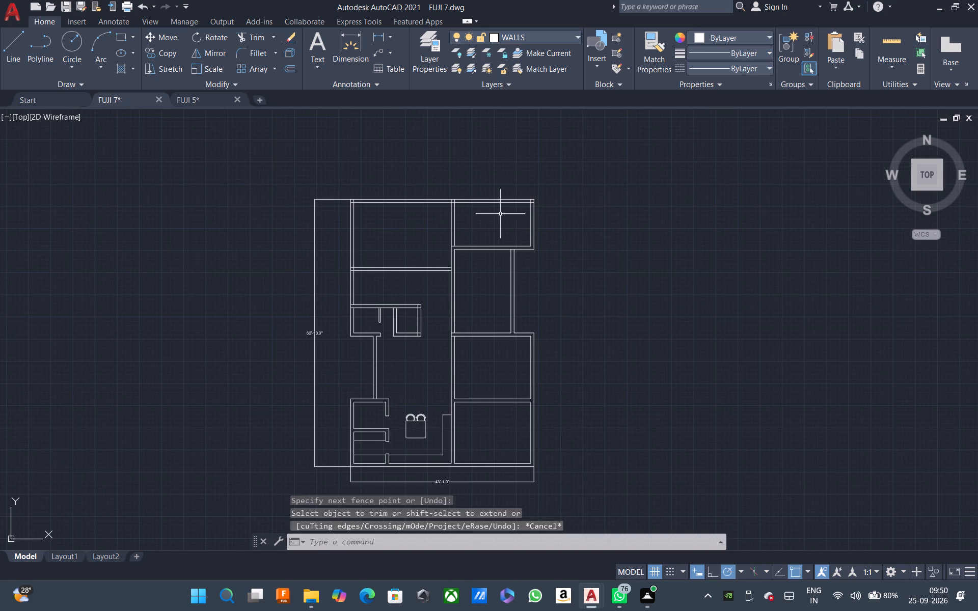
{"action": "scroll", "coordinate": [451, 203], "scroll_direction": "up", "scroll_amount": 2}
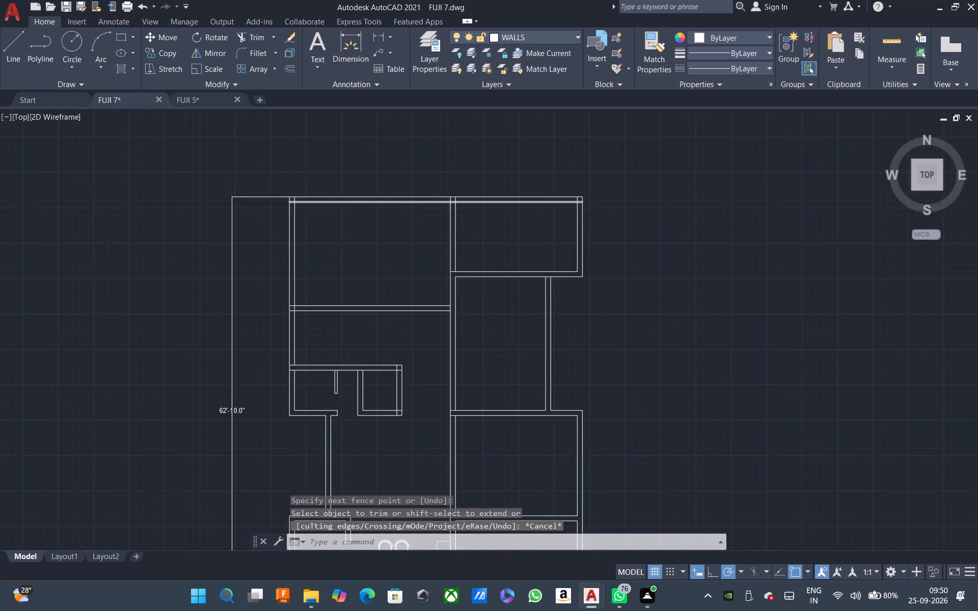
Trim the overlapping line segments where the central wall meets the north wall and at the building's northeast corner.
{"action": "key", "text": "space"}
{"action": "scroll", "coordinate": [458, 197], "scroll_direction": "up", "scroll_amount": 3}
{"action": "left_click", "coordinate": [463, 196]}
{"action": "left_click", "coordinate": [384, 192]}
{"action": "left_click", "coordinate": [431, 211]}
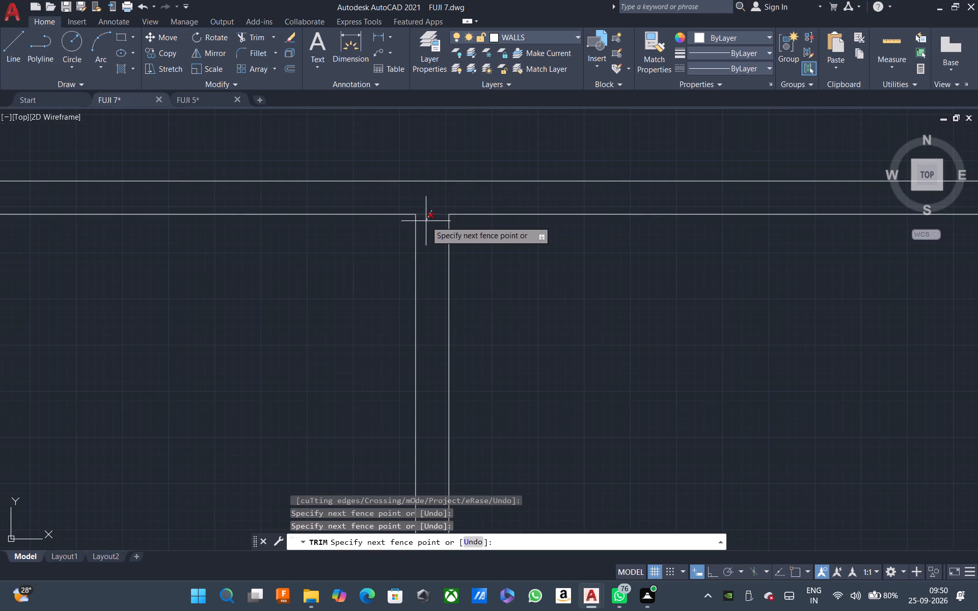
{"action": "left_click", "coordinate": [425, 223]}
{"action": "scroll", "coordinate": [425, 219], "scroll_direction": "down", "scroll_amount": 3}
{"action": "scroll", "coordinate": [619, 220], "scroll_direction": "up", "scroll_amount": 4}
{"action": "left_click", "coordinate": [678, 206]}
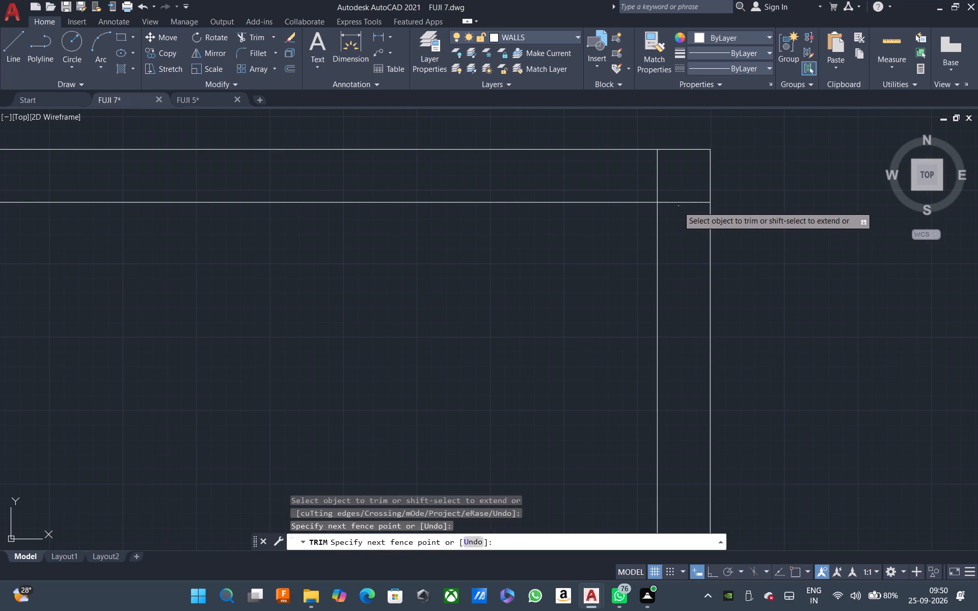
{"action": "left_click", "coordinate": [635, 175]}
{"action": "scroll", "coordinate": [643, 173], "scroll_direction": "down", "scroll_amount": 4}
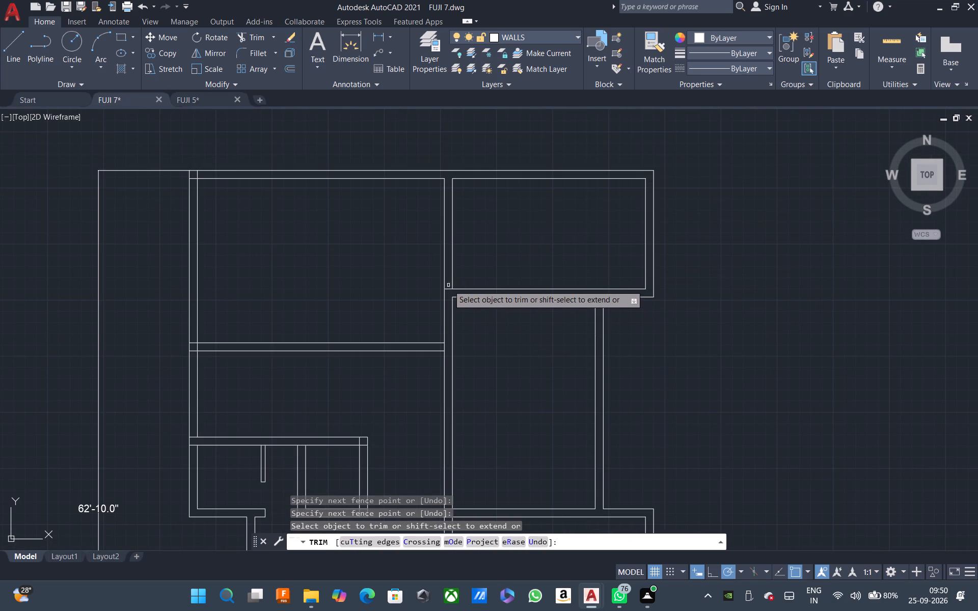
Trim the line segments closing the central wall's junctions with the northeast room's south wall and the northernmost western cross wall.
{"action": "left_click", "coordinate": [448, 285]}
{"action": "left_click", "coordinate": [449, 301]}
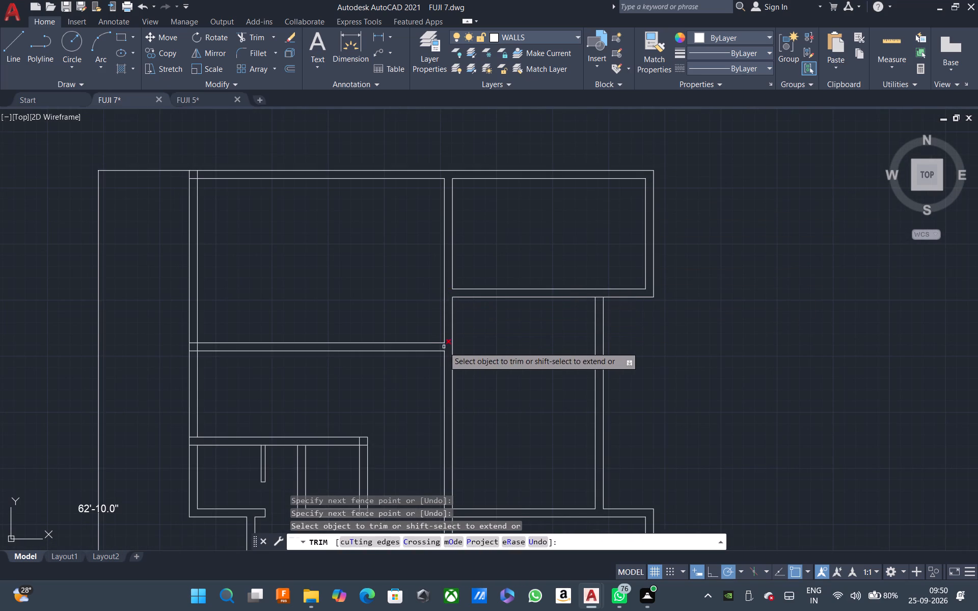
{"action": "left_click", "coordinate": [444, 347]}
Trim the cross-wall line ends that run through the west wall and the overlapping segments at the northwest corner.
{"action": "scroll", "coordinate": [181, 468], "scroll_direction": "up", "scroll_amount": 2}
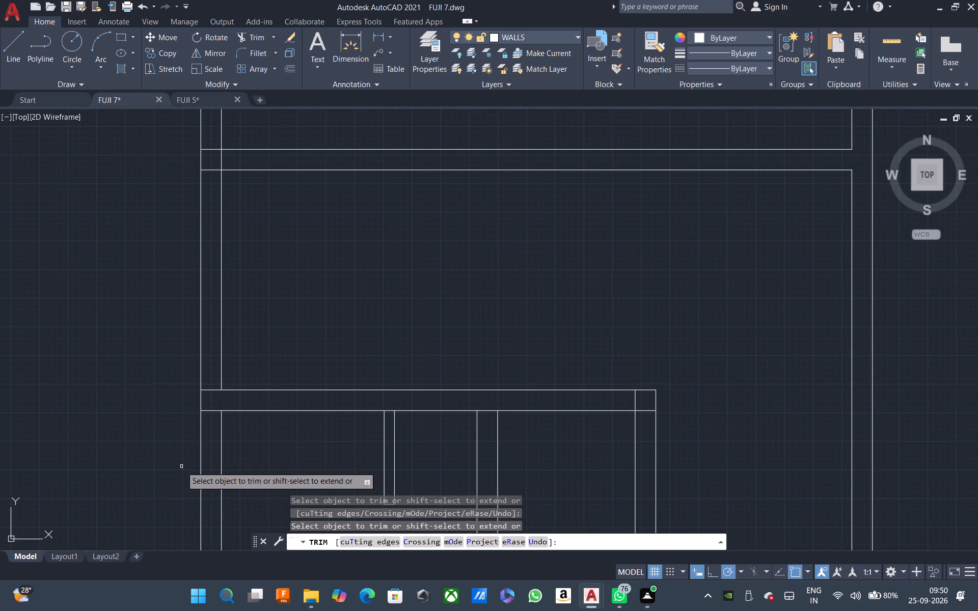
{"action": "left_click", "coordinate": [209, 449]}
{"action": "scroll", "coordinate": [210, 446], "scroll_direction": "down", "scroll_amount": 4}
{"action": "scroll", "coordinate": [209, 356], "scroll_direction": "up", "scroll_amount": 3}
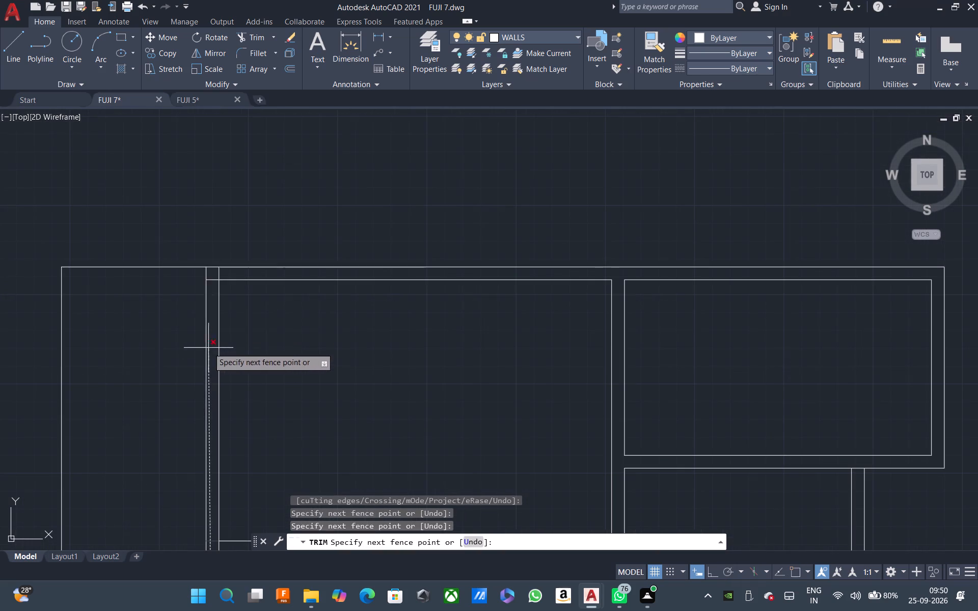
{"action": "left_click", "coordinate": [213, 272]}
{"action": "left_click", "coordinate": [213, 272]}
{"action": "left_click", "coordinate": [226, 273]}
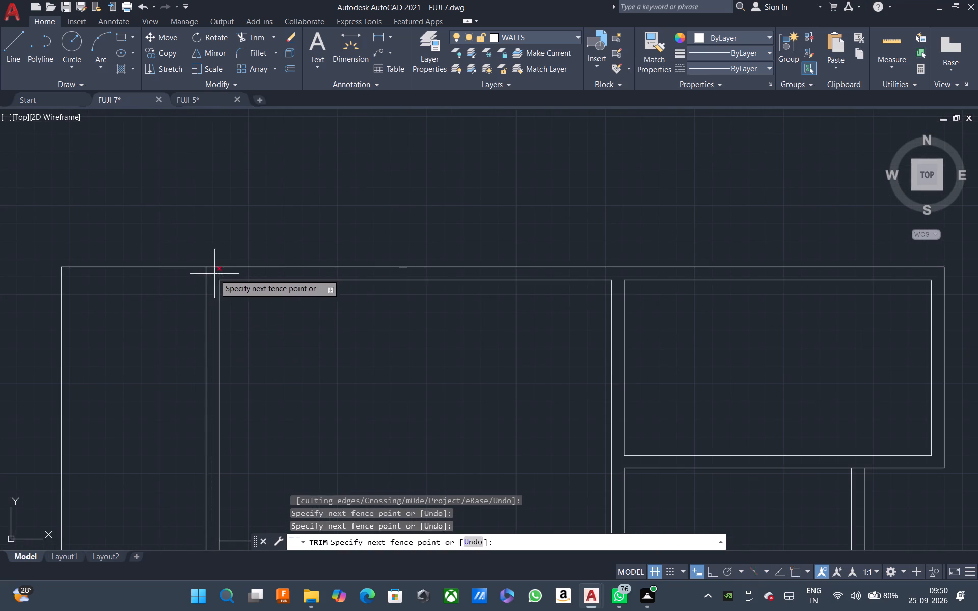
{"action": "left_click", "coordinate": [214, 274]}
{"action": "scroll", "coordinate": [214, 274], "scroll_direction": "down", "scroll_amount": 2}
{"action": "key", "text": "Escape"}
{"action": "scroll", "coordinate": [286, 325], "scroll_direction": "down", "scroll_amount": 2}
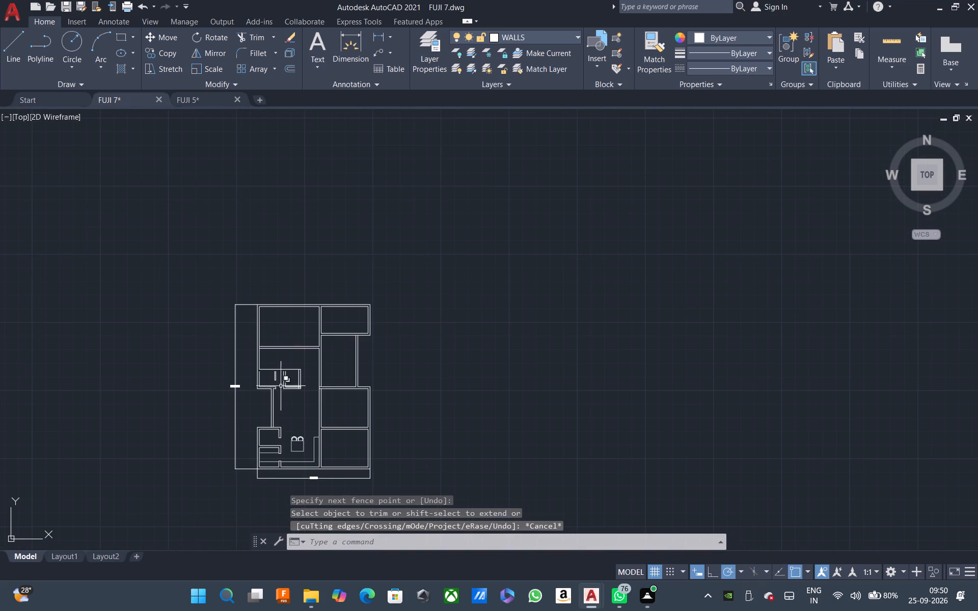
{"action": "scroll", "coordinate": [280, 386], "scroll_direction": "up", "scroll_amount": 2}
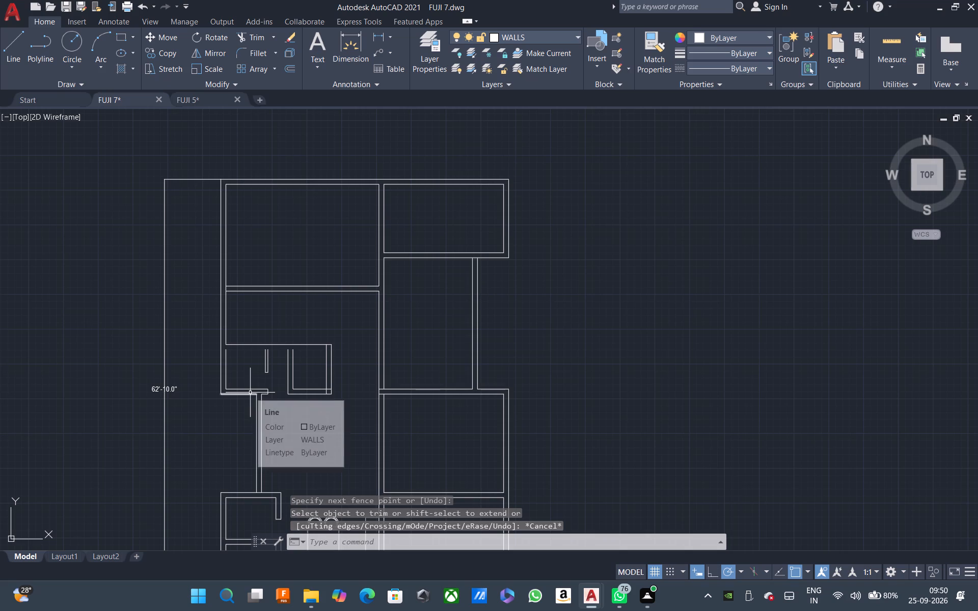
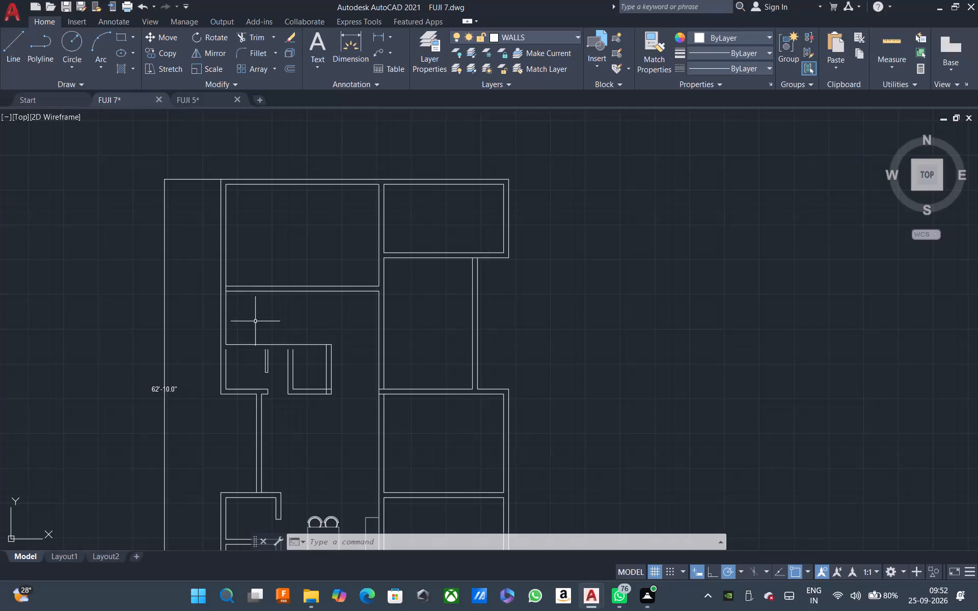
Offset the north wall line of the small western rooms 9 inches south to form the wall's inner face.
{"action": "scroll", "coordinate": [238, 344], "scroll_direction": "up", "scroll_amount": 2}
{"action": "key", "text": "Escape"}
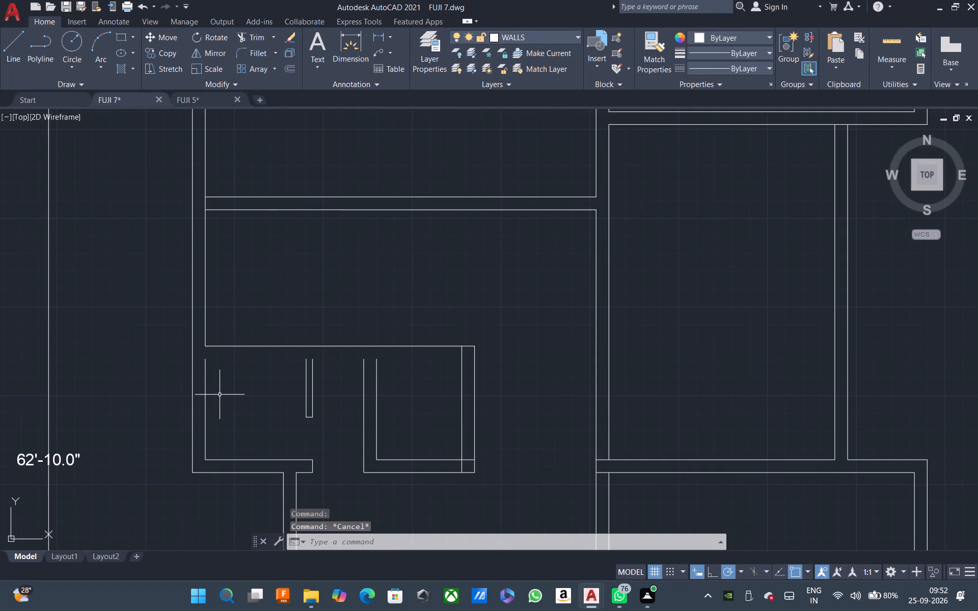
{"action": "scroll", "coordinate": [220, 395], "scroll_direction": "down", "scroll_amount": 1}
{"action": "scroll", "coordinate": [240, 363], "scroll_direction": "up", "scroll_amount": 1}
{"action": "type", "text": "O"}
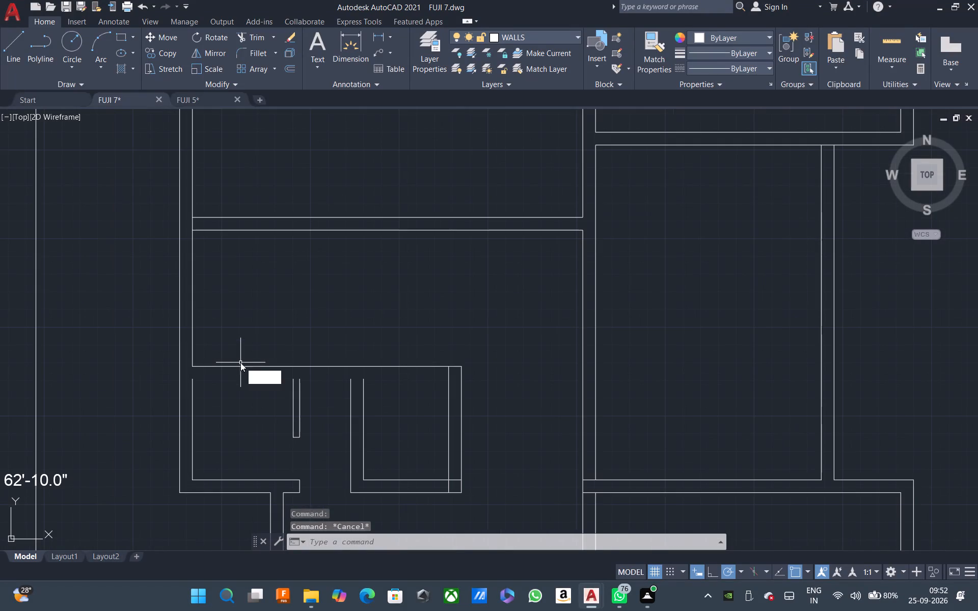
{"action": "key", "text": "space"}
{"action": "key", "text": "space"}
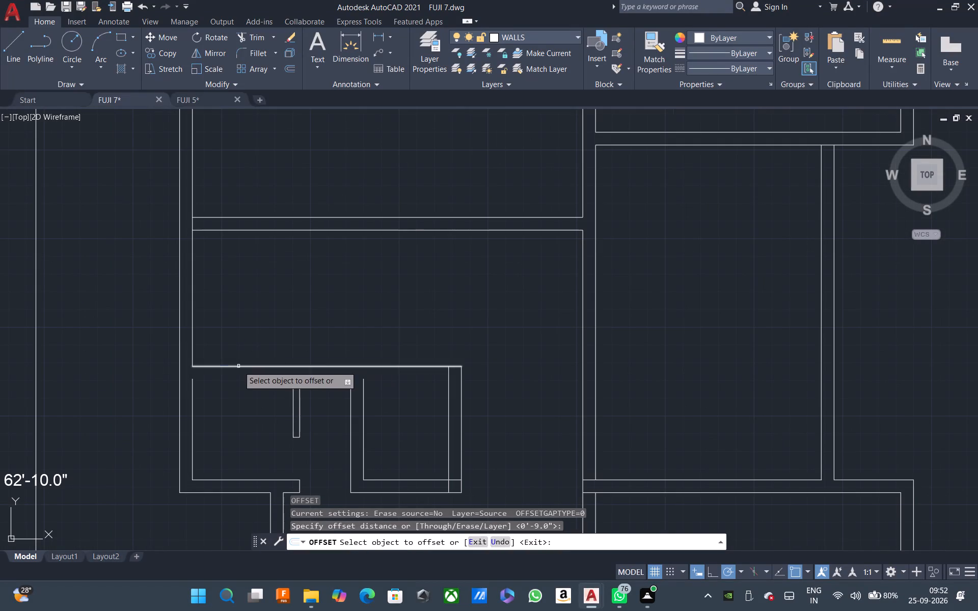
{"action": "left_click", "coordinate": [238, 367]}
{"action": "left_click", "coordinate": [235, 384]}
{"action": "key", "text": "Escape"}
Review the overall floor plan from the kitchen area up to the northern rooms.
{"action": "scroll", "coordinate": [279, 378], "scroll_direction": "down", "scroll_amount": 2}
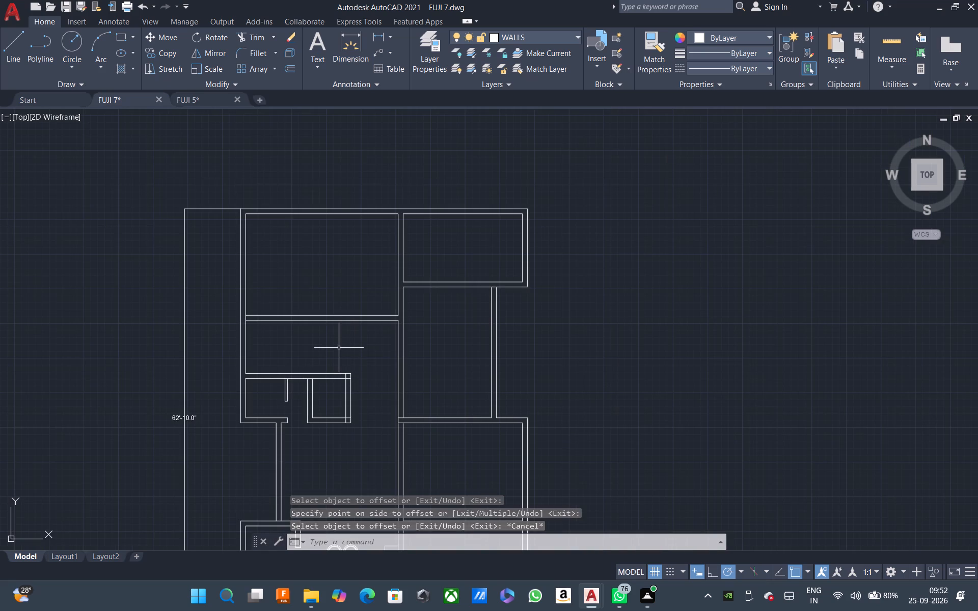
{"action": "middle_click_drag", "start_coordinate": [441, 328], "coordinate": [385, 336]}
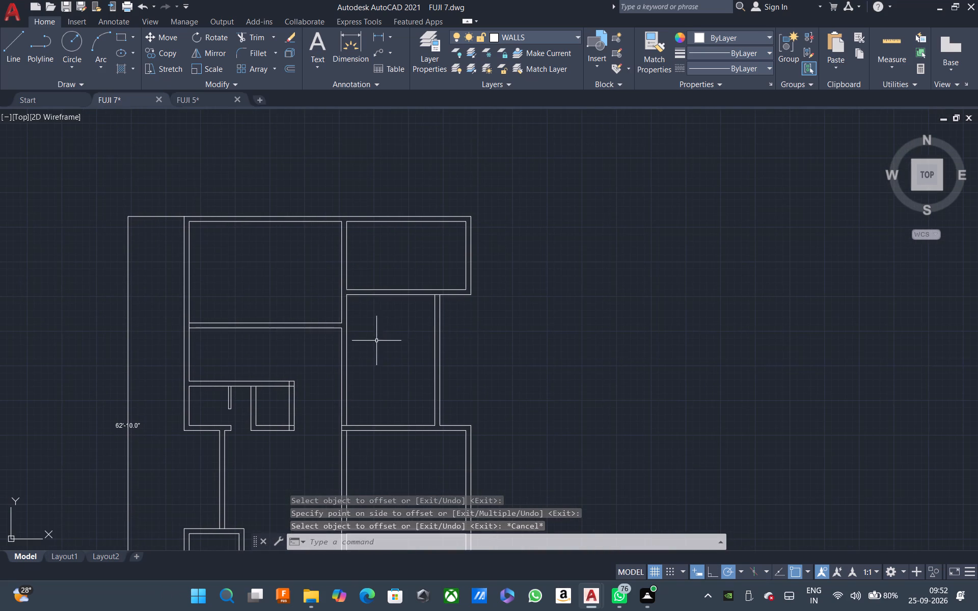
{"action": "key", "text": "Escape"}
{"action": "scroll", "coordinate": [397, 331], "scroll_direction": "down", "scroll_amount": 1}
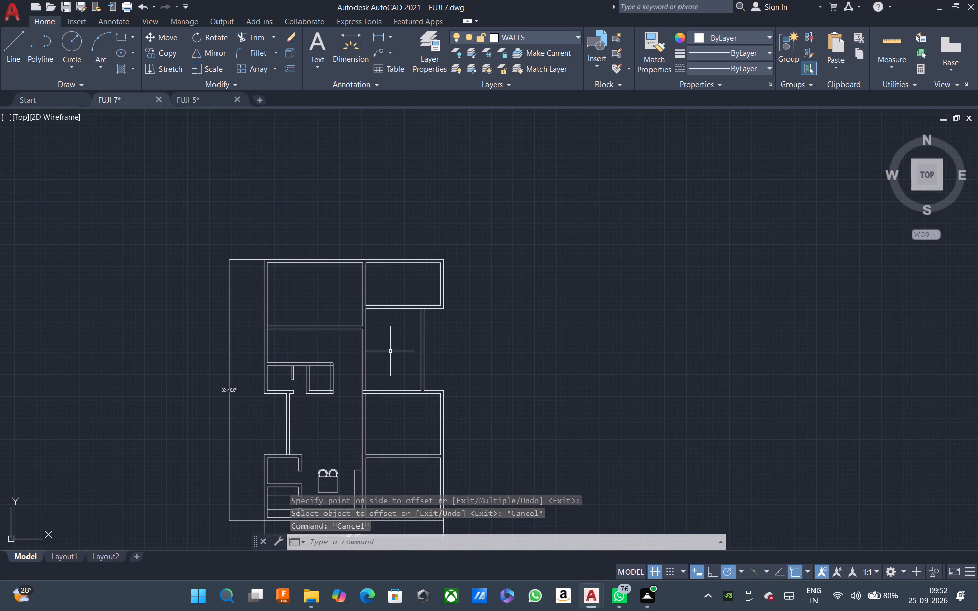
{"action": "scroll", "coordinate": [390, 351], "scroll_direction": "down", "scroll_amount": 1}
{"action": "scroll", "coordinate": [378, 451], "scroll_direction": "down", "scroll_amount": 1}
{"action": "scroll", "coordinate": [378, 451], "scroll_direction": "up", "scroll_amount": 3}
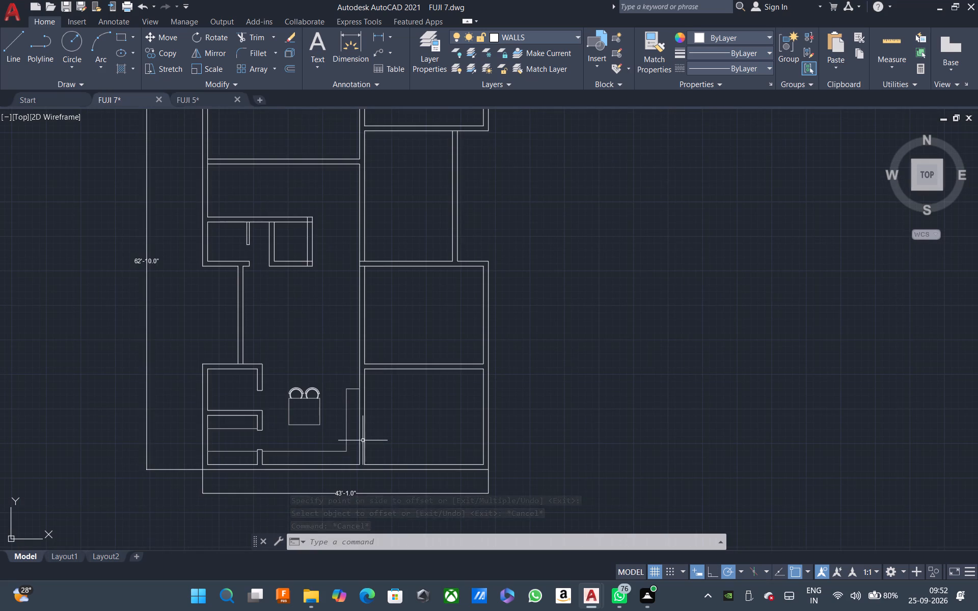
{"action": "scroll", "coordinate": [354, 341], "scroll_direction": "up", "scroll_amount": 2}
{"action": "scroll", "coordinate": [354, 341], "scroll_direction": "down", "scroll_amount": 3}
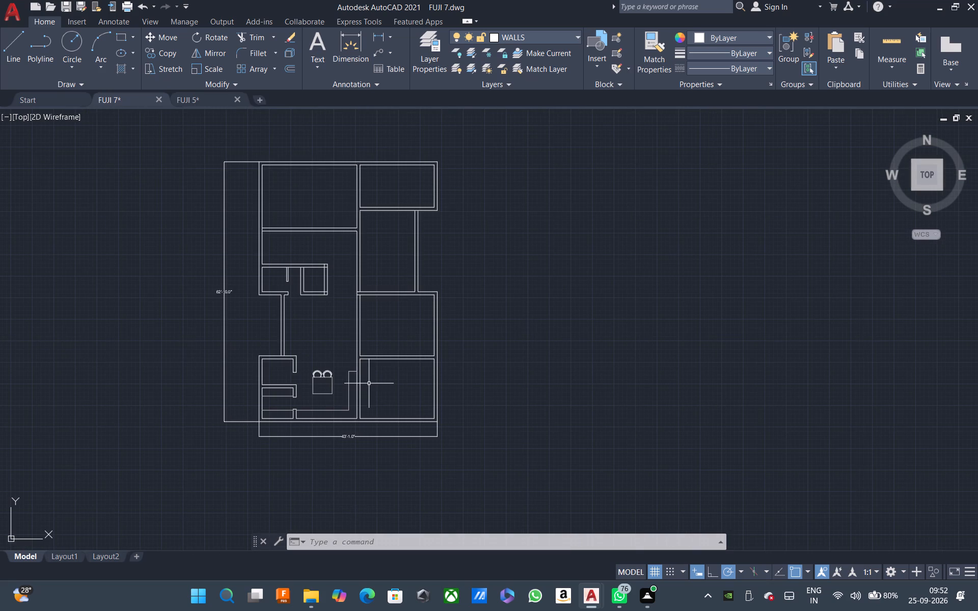
{"action": "key", "text": "Escape"}
{"action": "scroll", "coordinate": [433, 312], "scroll_direction": "up", "scroll_amount": 1}
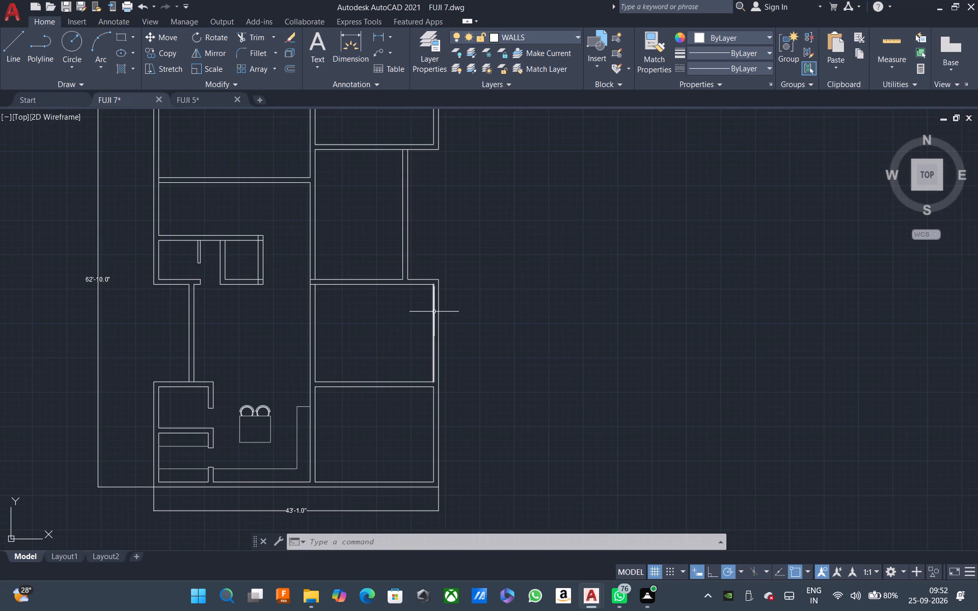
{"action": "scroll", "coordinate": [434, 353], "scroll_direction": "down", "scroll_amount": 4}
{"action": "scroll", "coordinate": [425, 320], "scroll_direction": "up", "scroll_amount": 2}
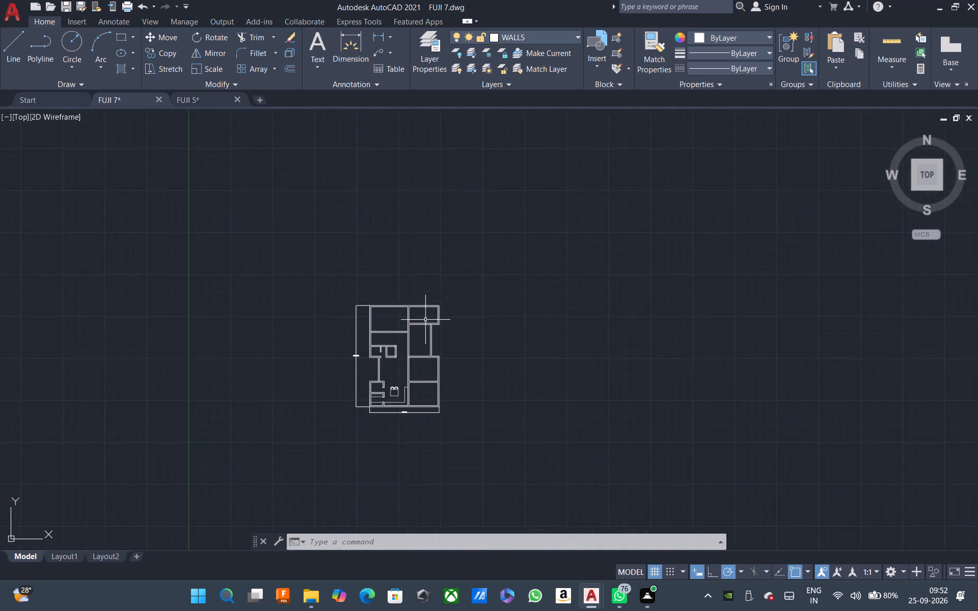
{"action": "scroll", "coordinate": [425, 320], "scroll_direction": "up", "scroll_amount": 2}
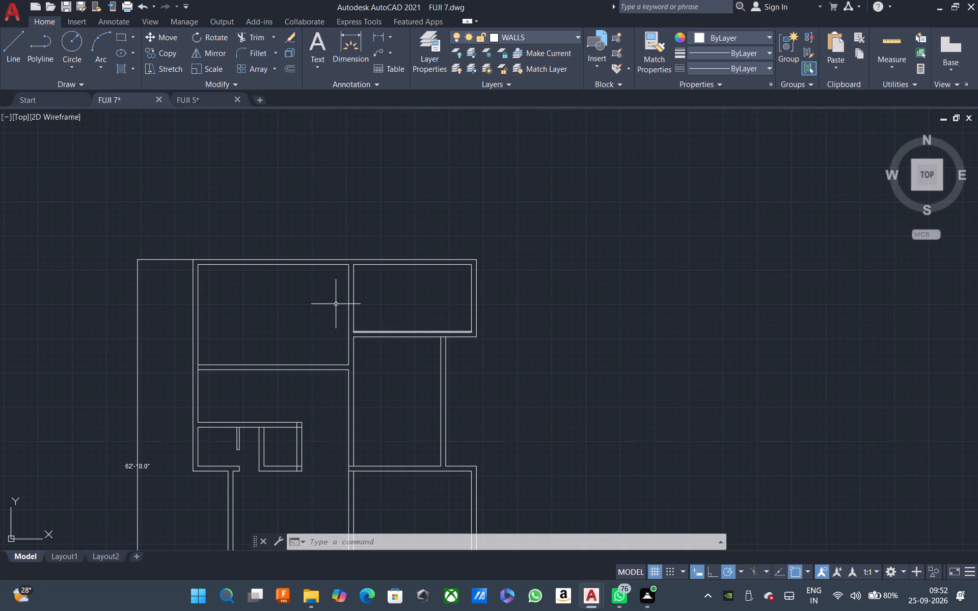
{"action": "scroll", "coordinate": [341, 282], "scroll_direction": "up", "scroll_amount": 3}
{"action": "scroll", "coordinate": [362, 324], "scroll_direction": "down", "scroll_amount": 2}
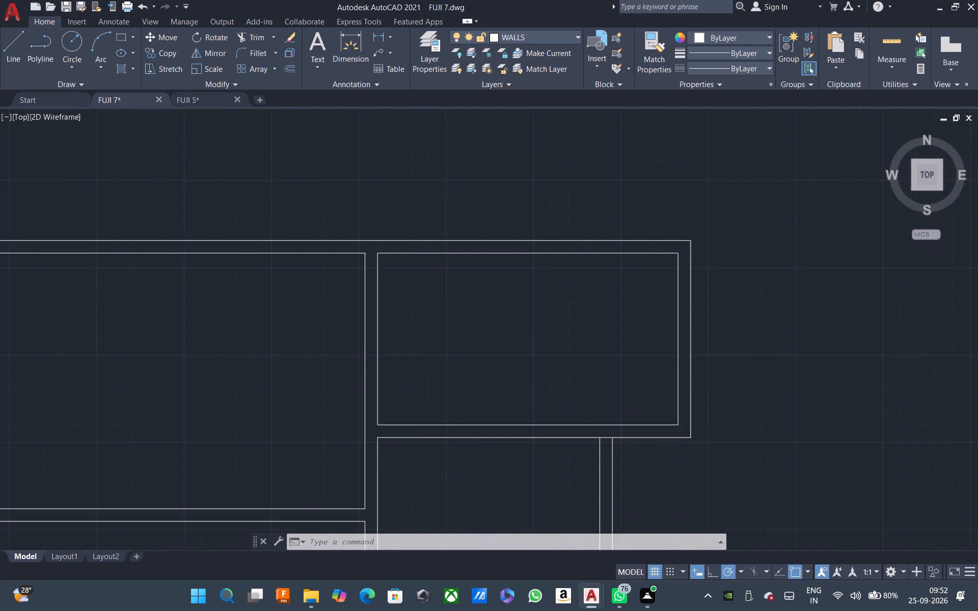
{"action": "key", "text": "Escape"}
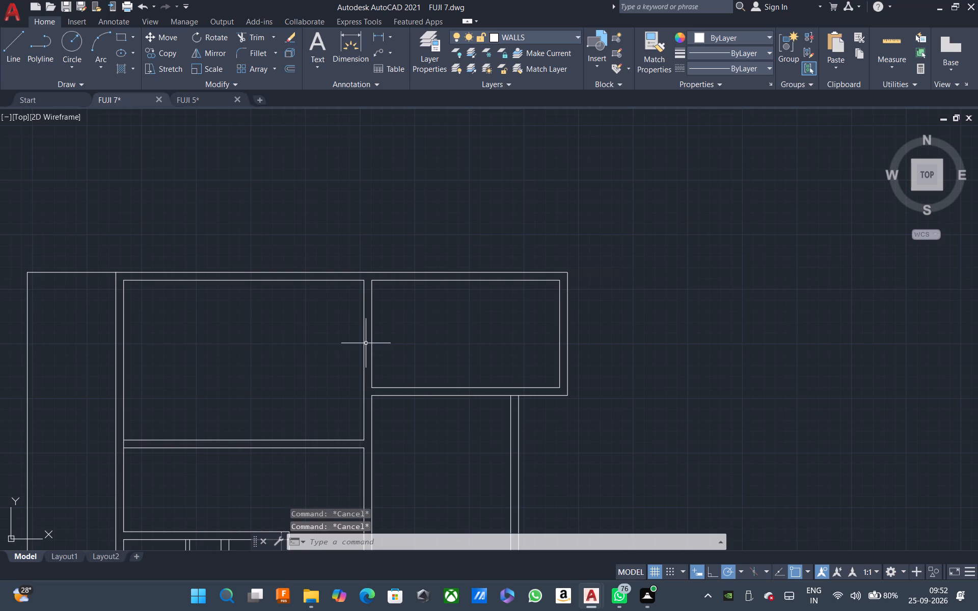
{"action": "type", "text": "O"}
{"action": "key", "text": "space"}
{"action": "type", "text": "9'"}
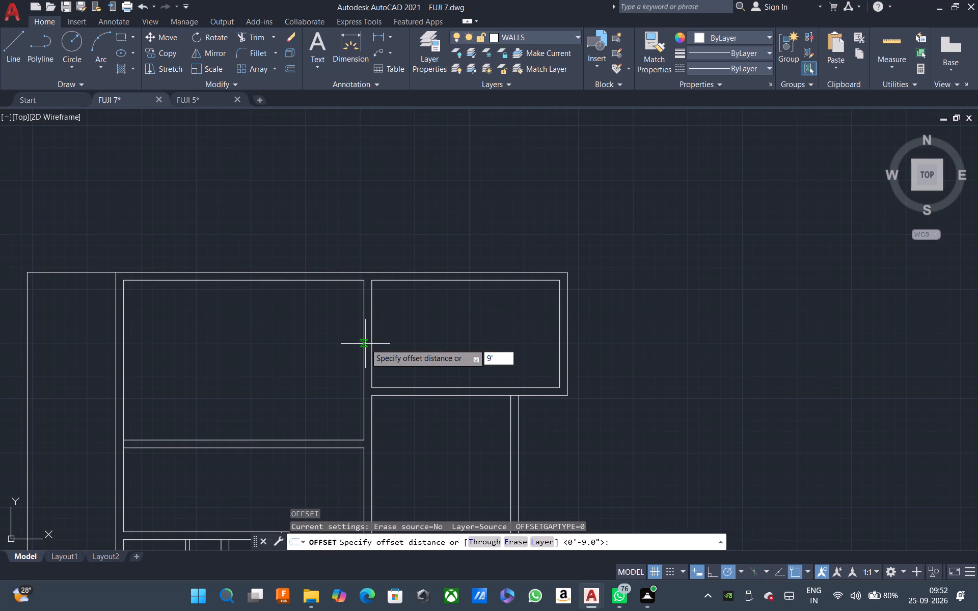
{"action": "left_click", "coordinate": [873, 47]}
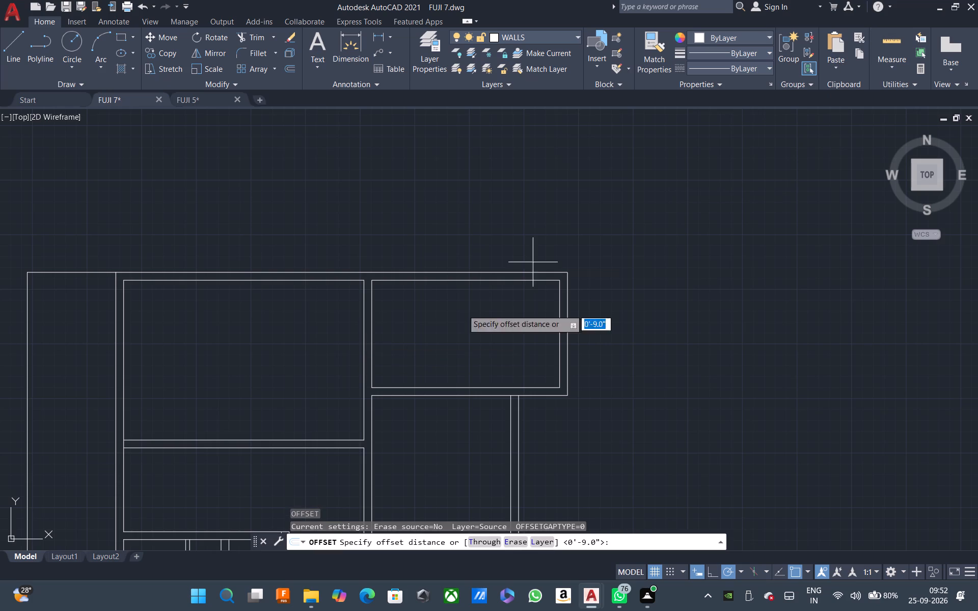
Measure the northwest room's interior width and depth.
{"action": "left_click", "coordinate": [891, 39]}
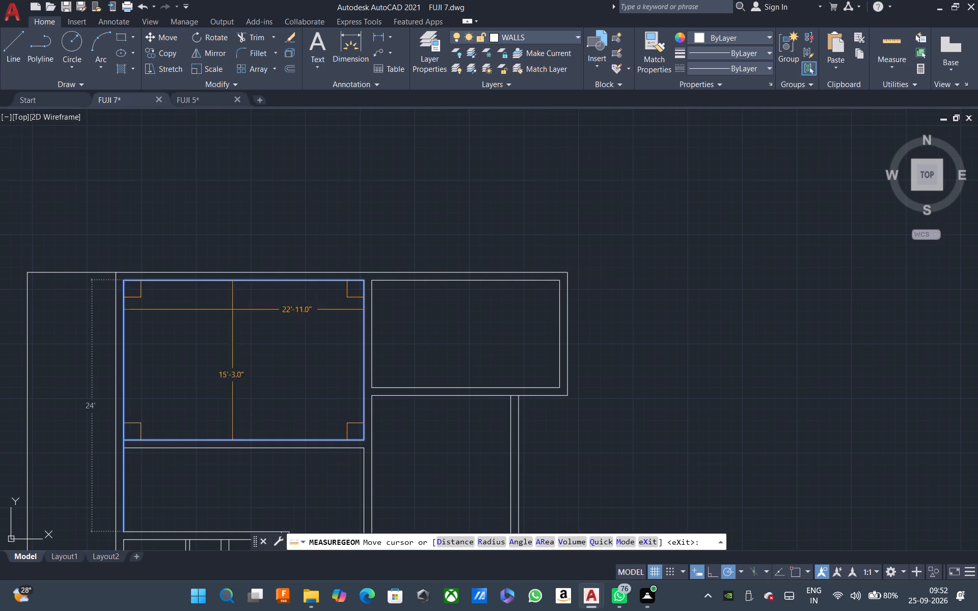
{"action": "key", "text": "Escape"}
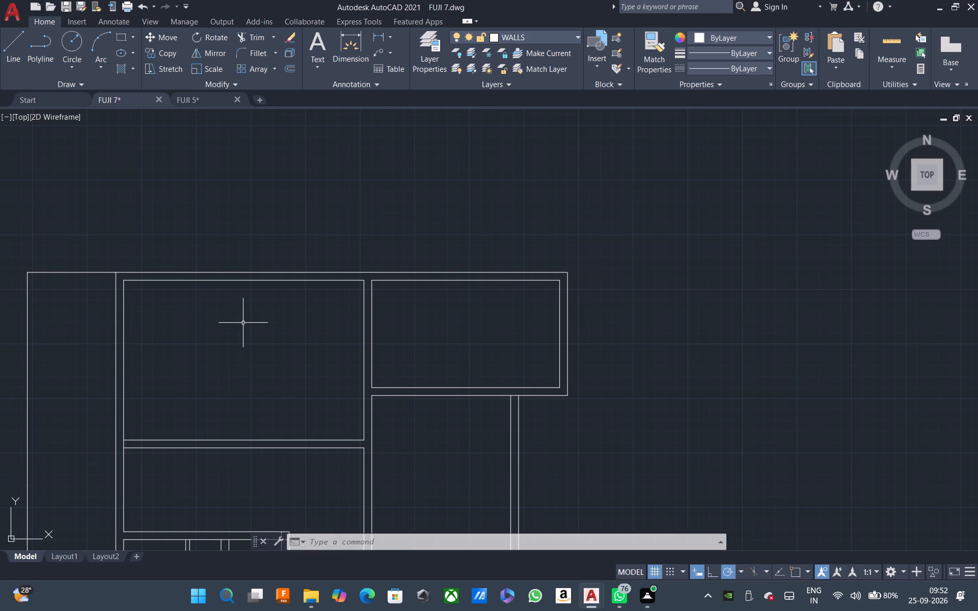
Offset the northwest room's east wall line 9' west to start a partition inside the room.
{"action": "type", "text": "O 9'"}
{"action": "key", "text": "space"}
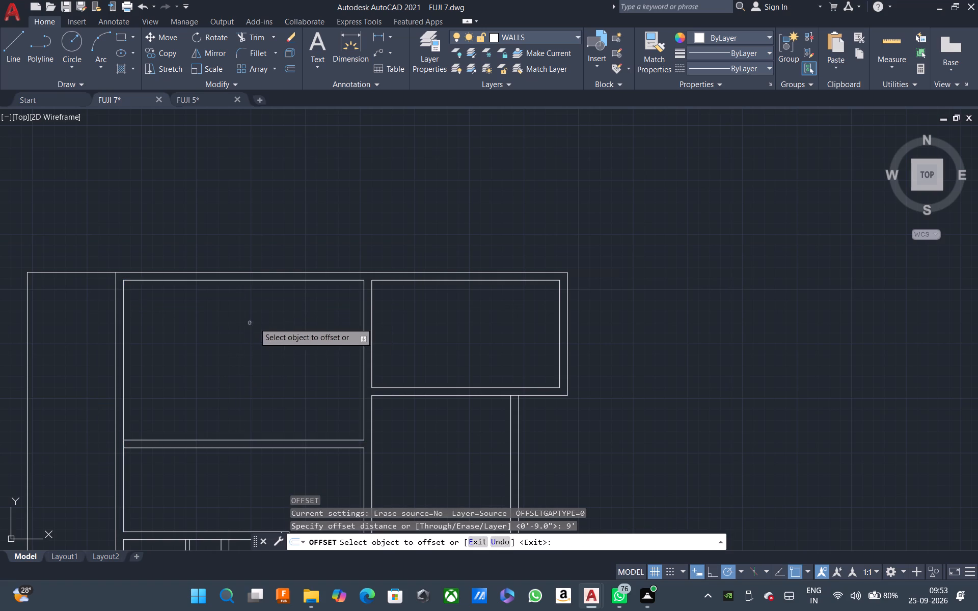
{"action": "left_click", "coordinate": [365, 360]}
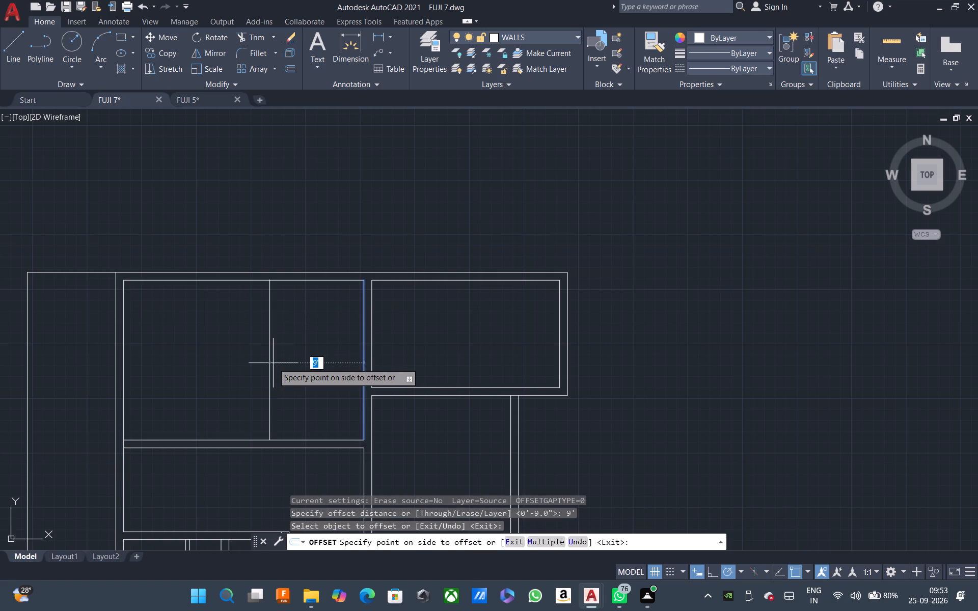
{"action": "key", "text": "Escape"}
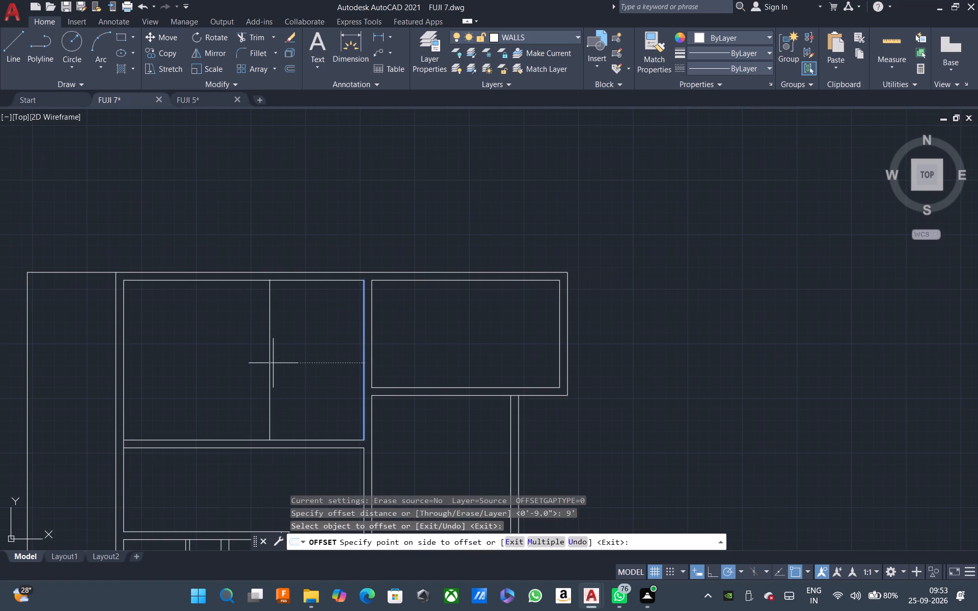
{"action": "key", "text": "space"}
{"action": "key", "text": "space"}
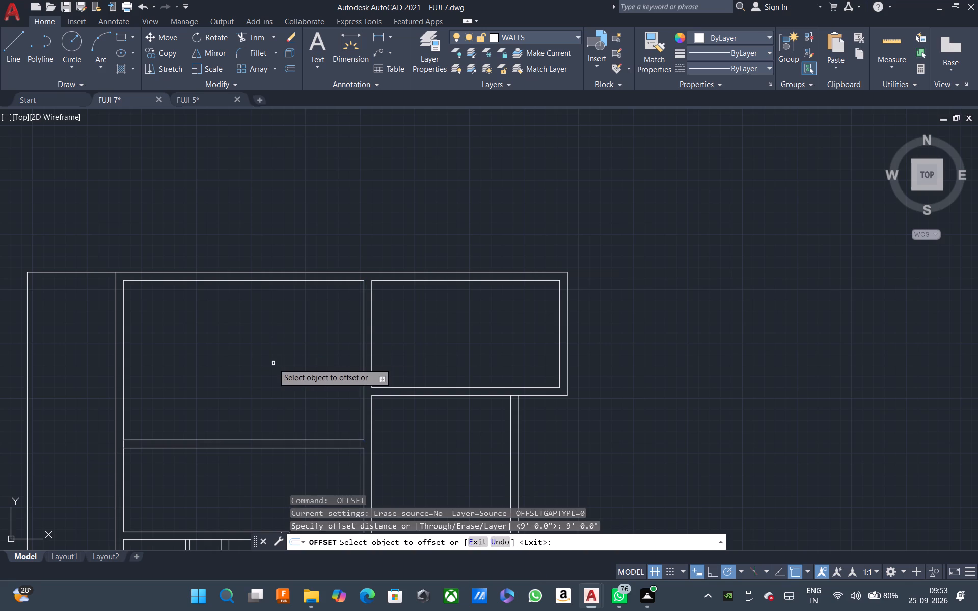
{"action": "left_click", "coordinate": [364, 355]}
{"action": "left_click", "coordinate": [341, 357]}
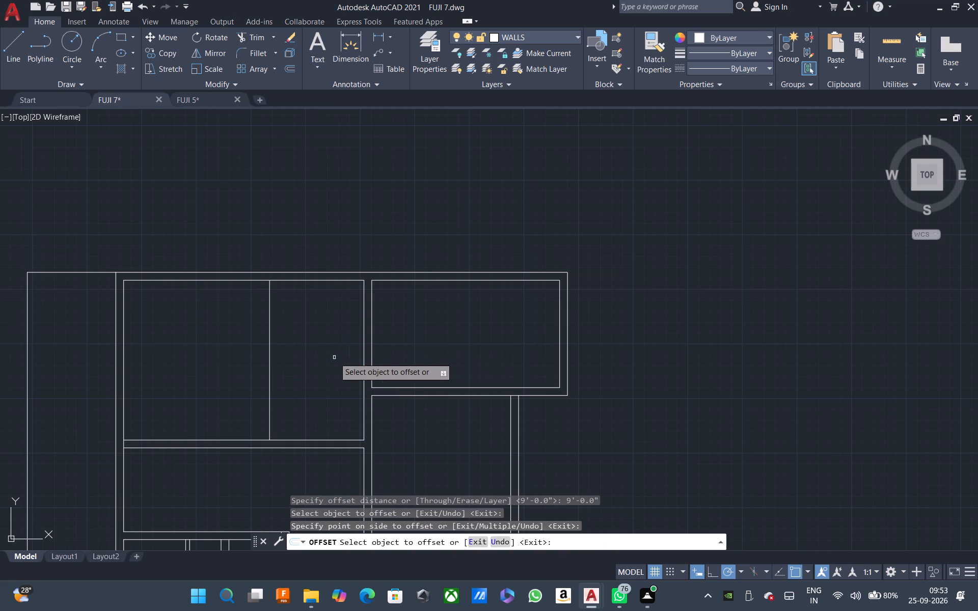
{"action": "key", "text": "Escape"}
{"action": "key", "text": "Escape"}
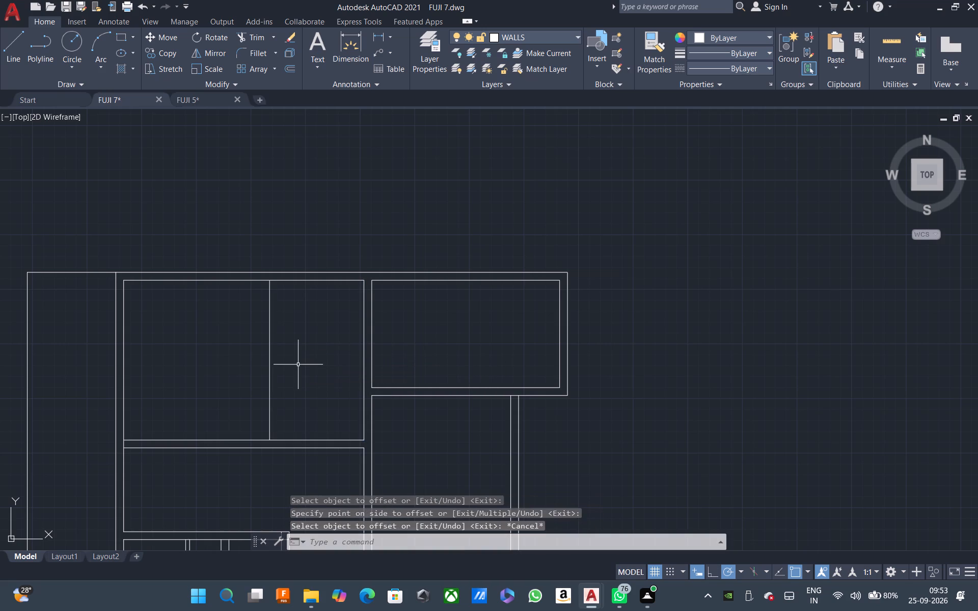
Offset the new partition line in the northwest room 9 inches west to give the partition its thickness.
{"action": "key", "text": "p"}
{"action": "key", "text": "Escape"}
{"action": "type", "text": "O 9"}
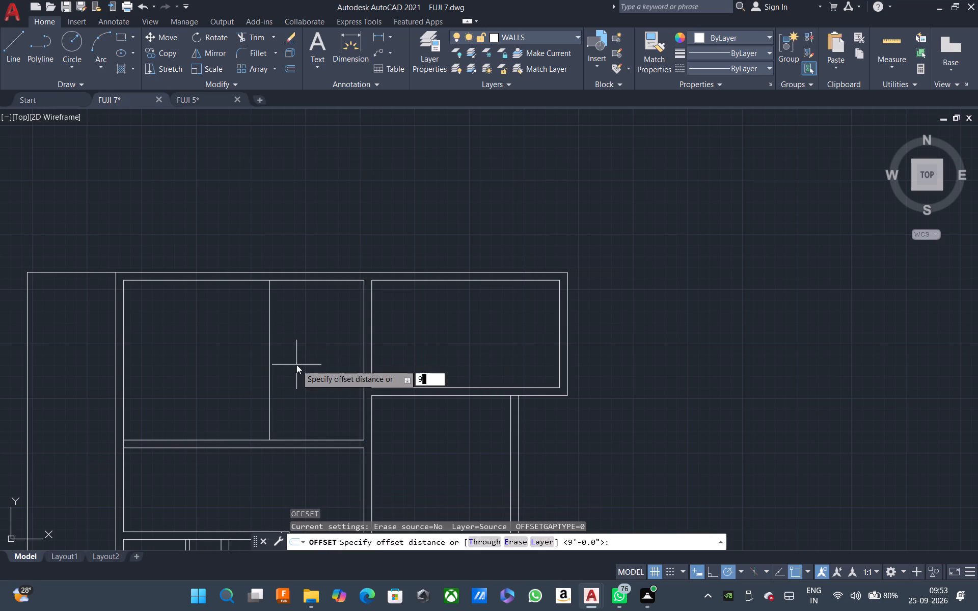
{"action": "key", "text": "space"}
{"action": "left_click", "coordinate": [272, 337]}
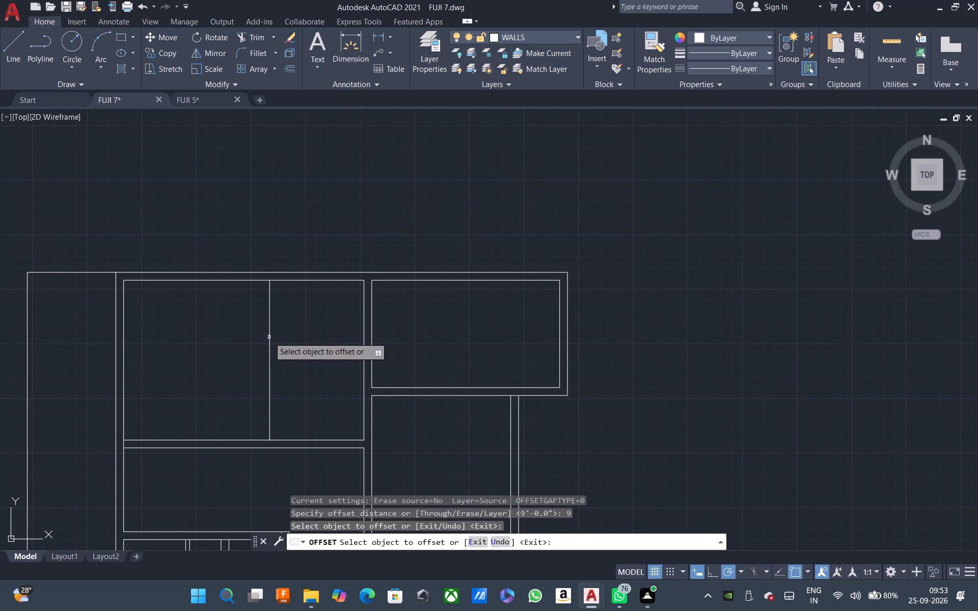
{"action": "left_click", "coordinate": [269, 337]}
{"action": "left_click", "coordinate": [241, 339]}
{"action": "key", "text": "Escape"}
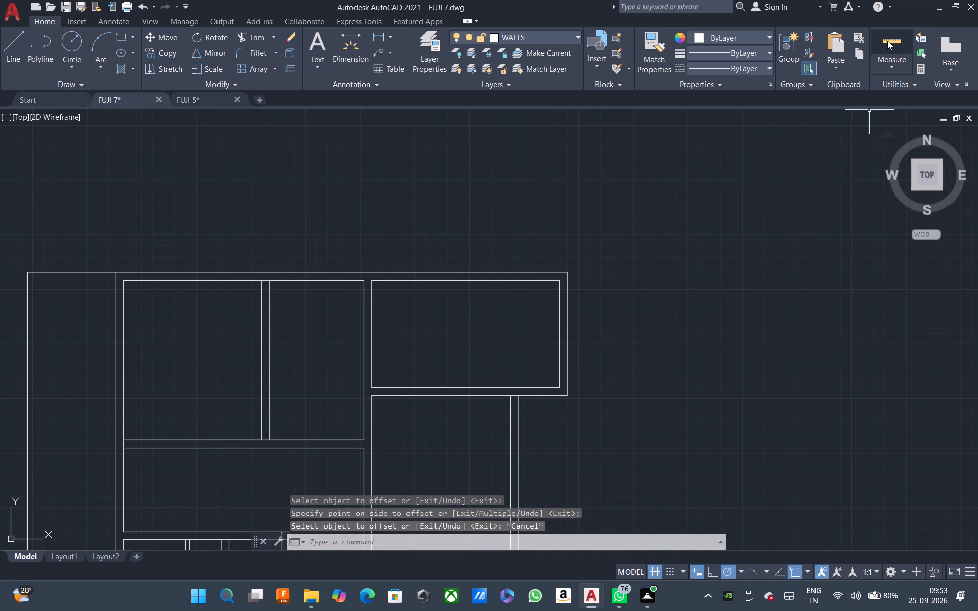
Measure the space between the new partition and the northwest room's east wall.
{"action": "left_click", "coordinate": [887, 41]}
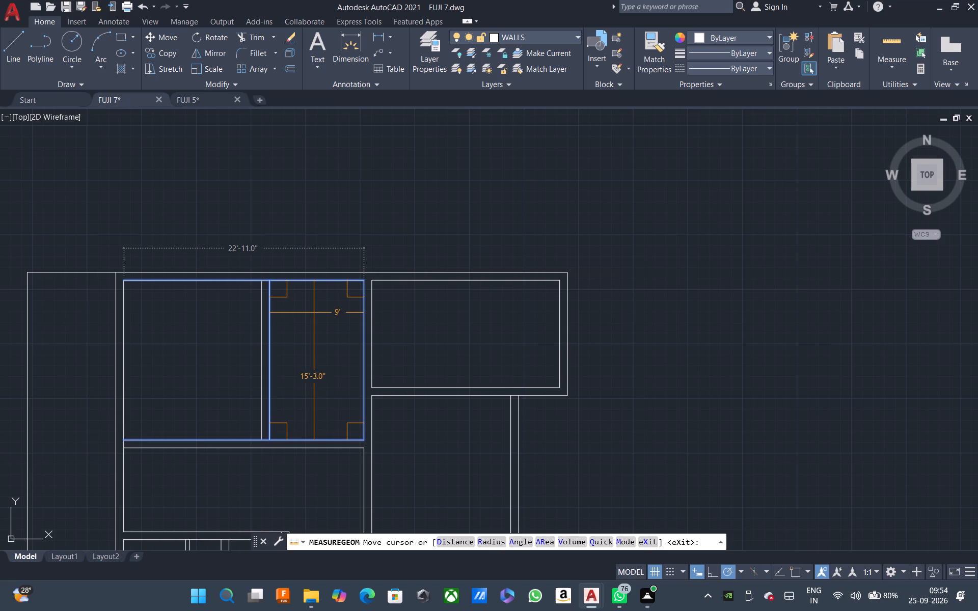
{"action": "key", "text": "Escape"}
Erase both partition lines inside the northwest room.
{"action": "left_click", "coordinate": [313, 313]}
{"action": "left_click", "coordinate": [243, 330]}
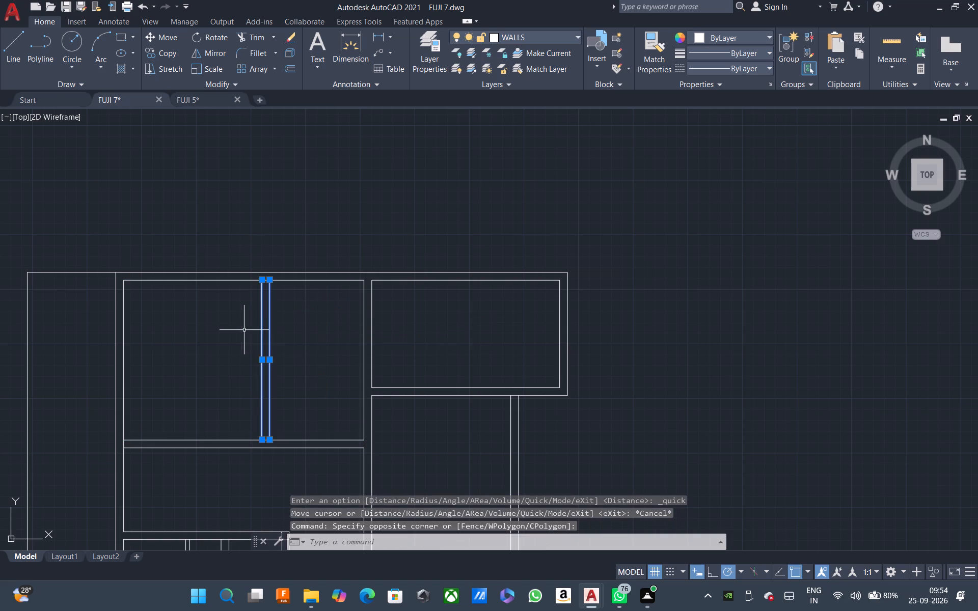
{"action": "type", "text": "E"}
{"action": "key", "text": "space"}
Offset the northwest room's east wall line 6'-11" west to place a partition line.
{"action": "type", "text": "O"}
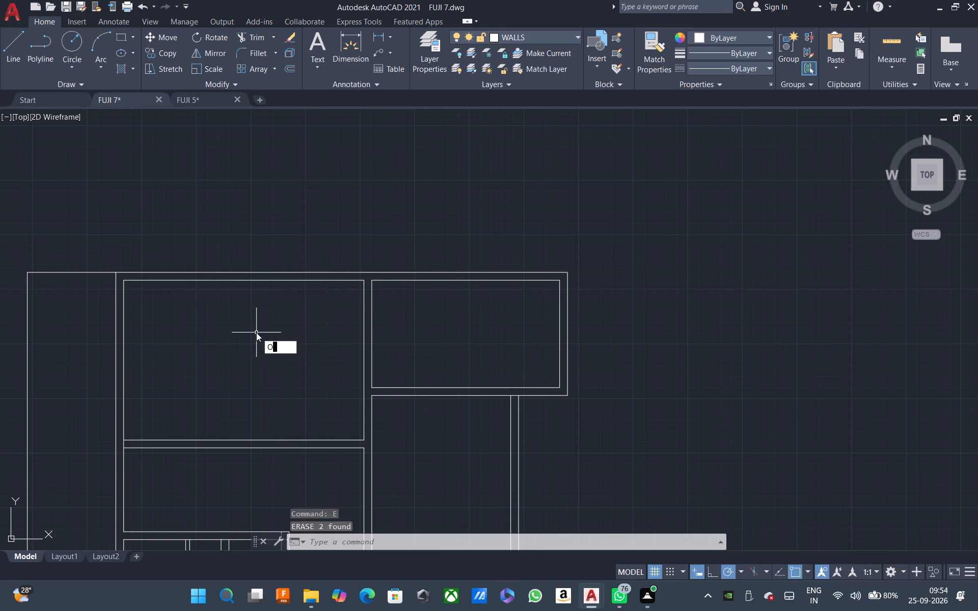
{"action": "key", "text": "space"}
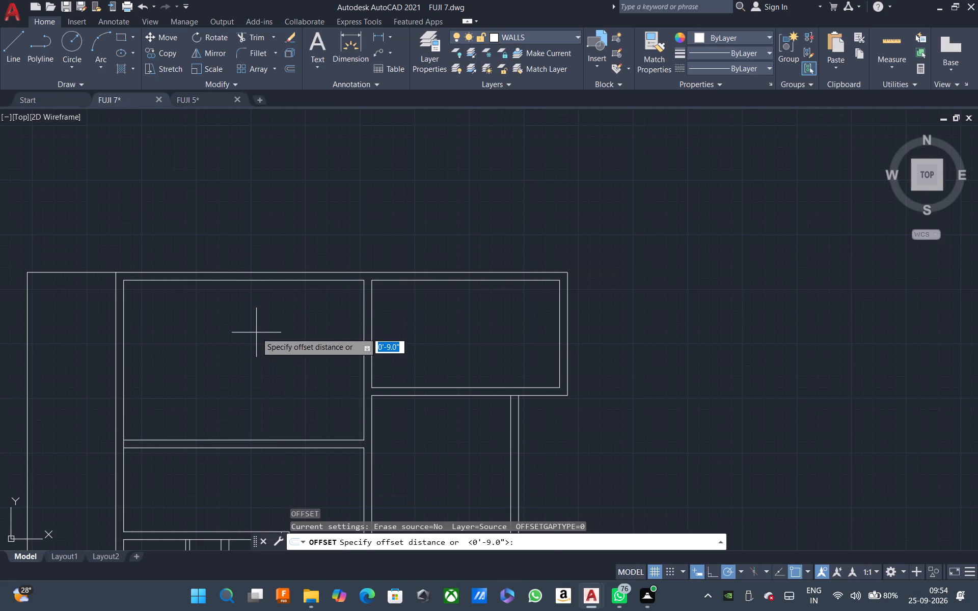
{"action": "type", "text": "6'"}
{"action": "type", "text": "11"}
{"action": "key", "text": "space"}
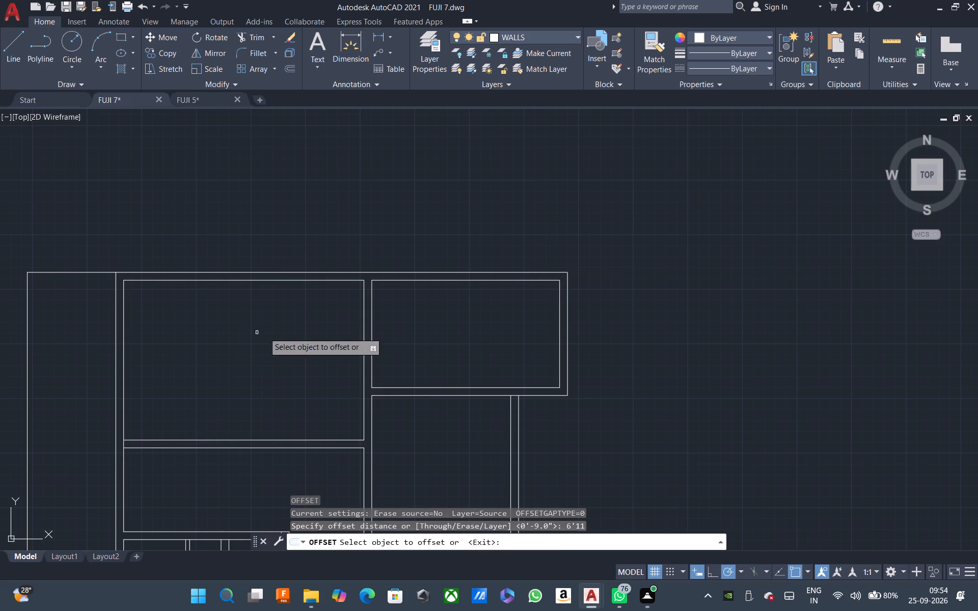
{"action": "left_click", "coordinate": [363, 356]}
{"action": "left_click", "coordinate": [330, 357]}
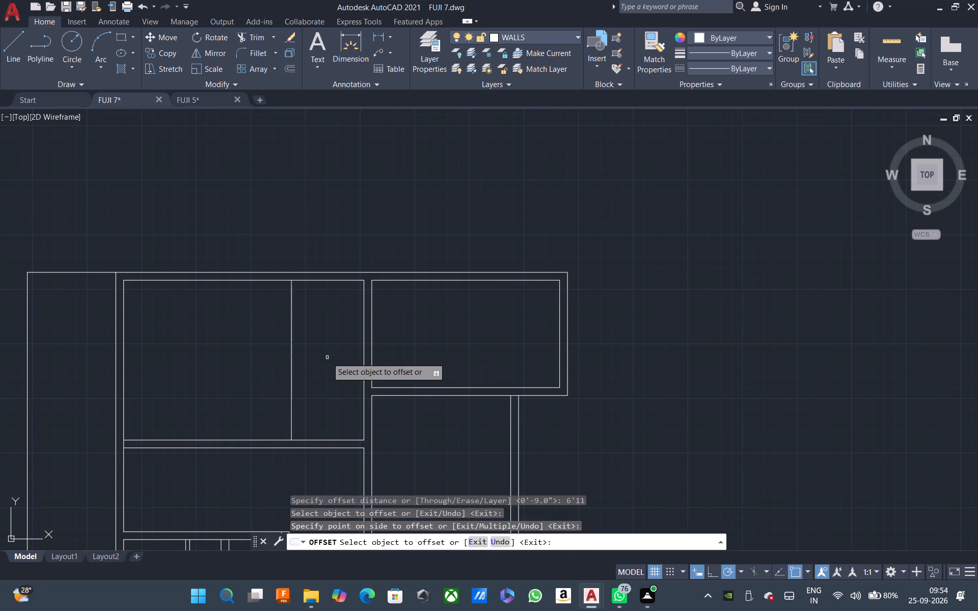
{"action": "key", "text": "Escape"}
Offset the northwest room's partition line 9 inches west to form the partition's second face.
{"action": "key", "text": "o"}
{"action": "key", "text": "space"}
{"action": "key", "text": "9"}
{"action": "key", "text": "space"}
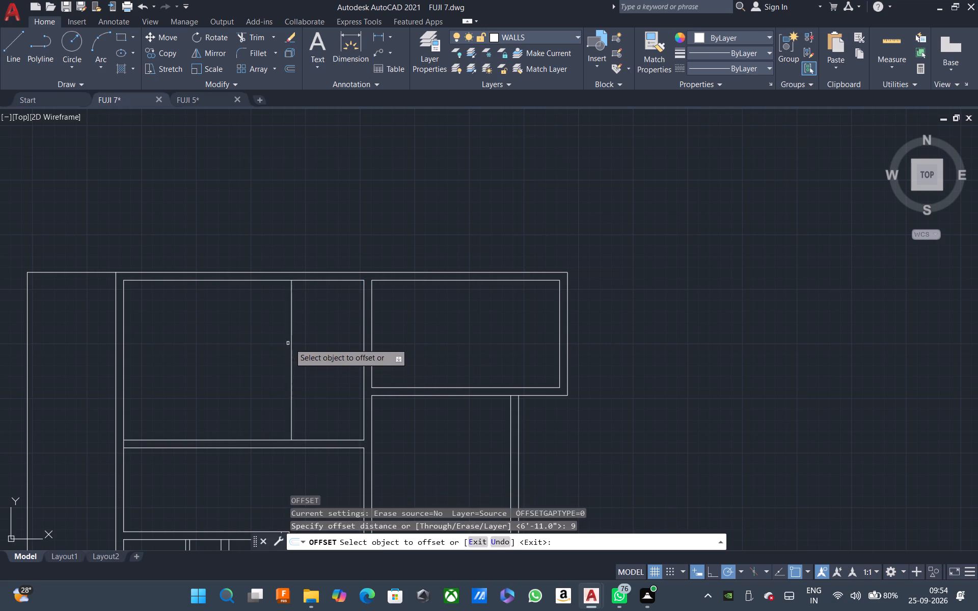
{"action": "left_click", "coordinate": [292, 343]}
{"action": "left_click", "coordinate": [259, 344]}
{"action": "key", "text": "Escape"}
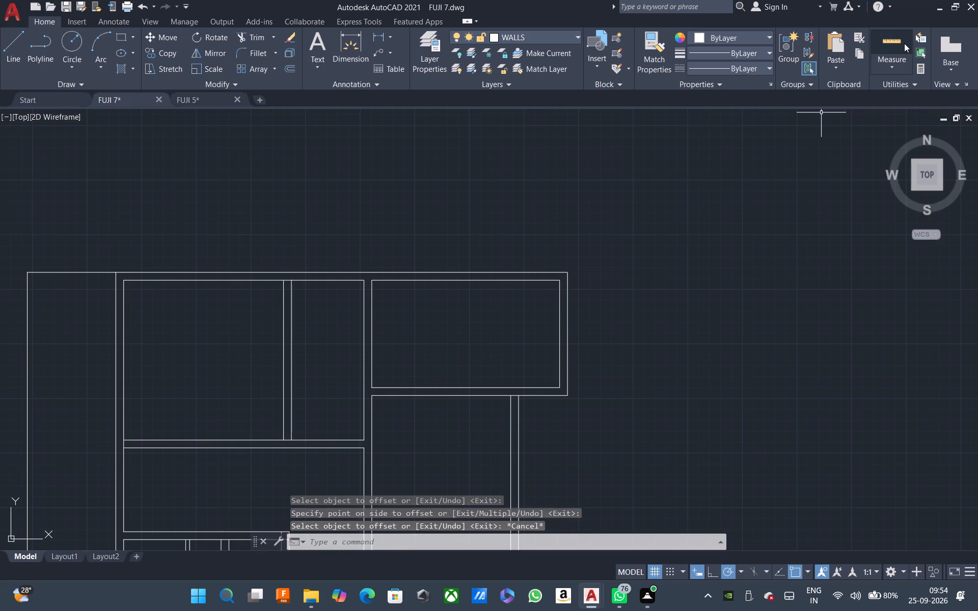
Measure the spaces east and west of the new partition in the northwest room.
{"action": "left_click", "coordinate": [902, 43]}
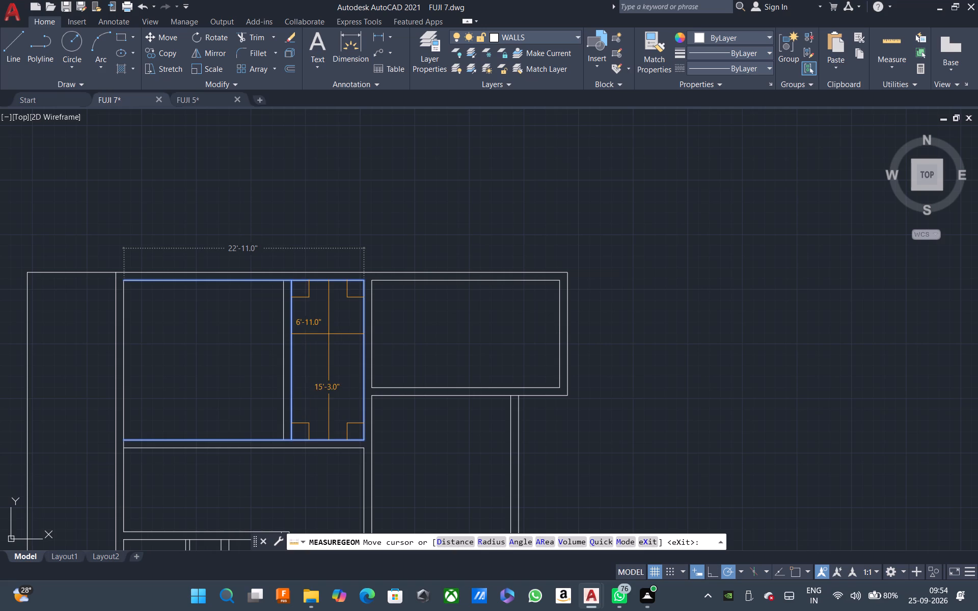
{"action": "key", "text": "Escape"}
{"action": "key", "text": "Escape"}
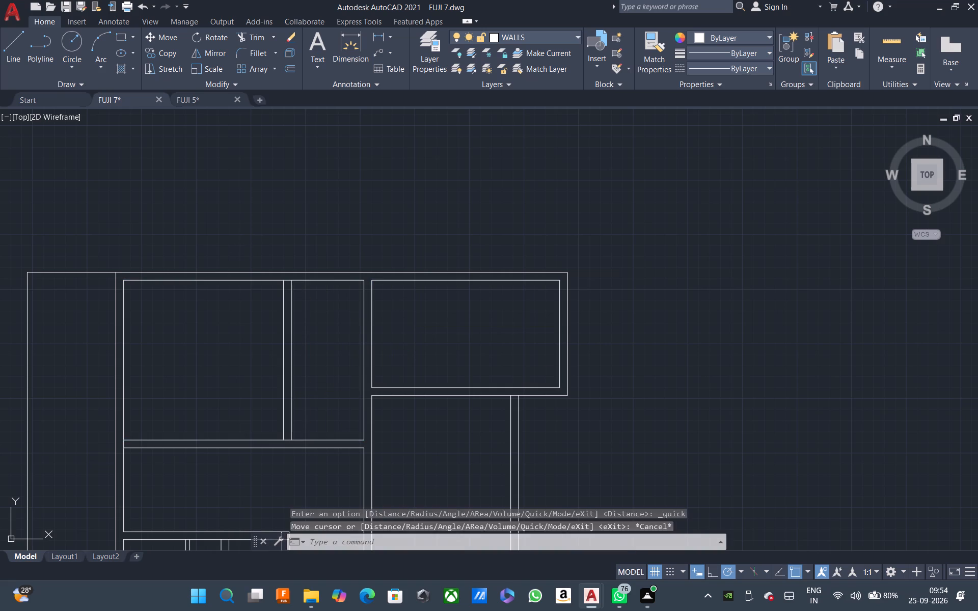
{"action": "key", "text": "Escape"}
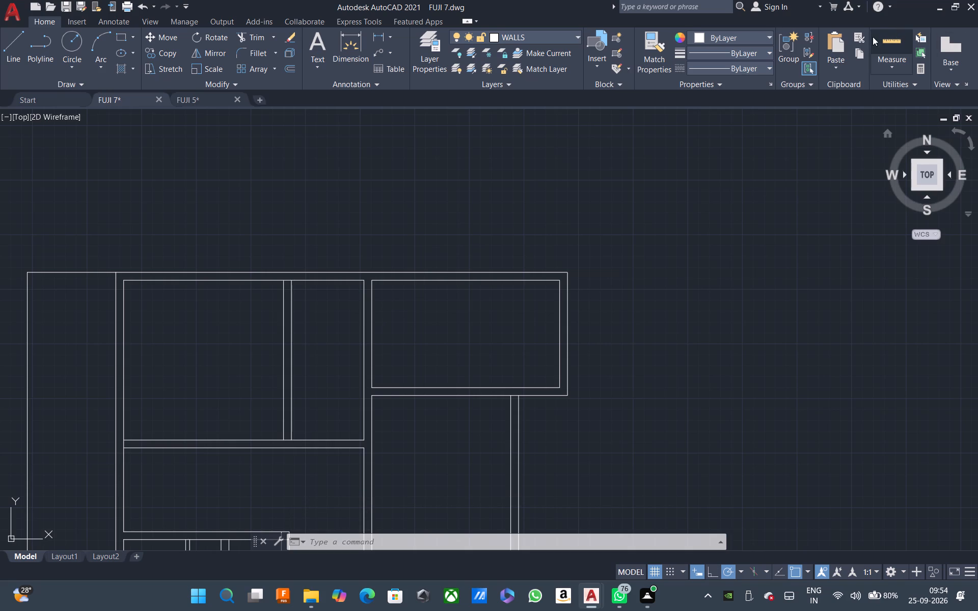
{"action": "left_click", "coordinate": [887, 37]}
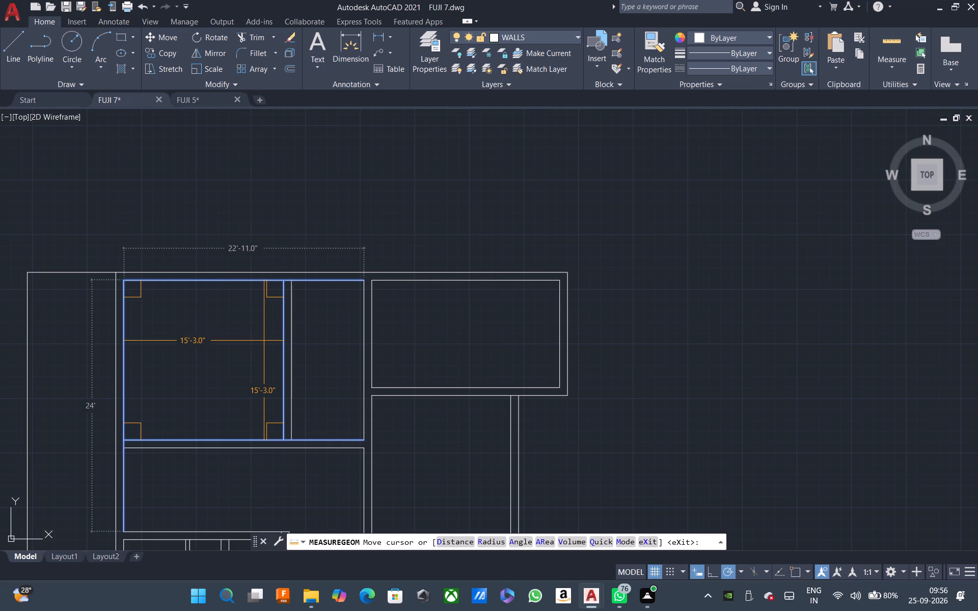
{"action": "key", "text": "Escape"}
{"action": "key", "text": "Escape"}
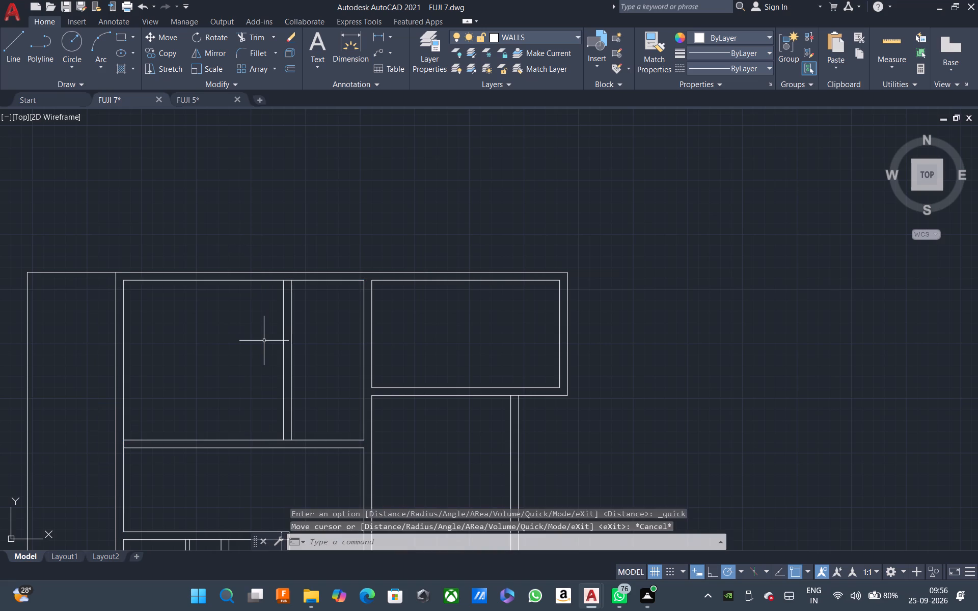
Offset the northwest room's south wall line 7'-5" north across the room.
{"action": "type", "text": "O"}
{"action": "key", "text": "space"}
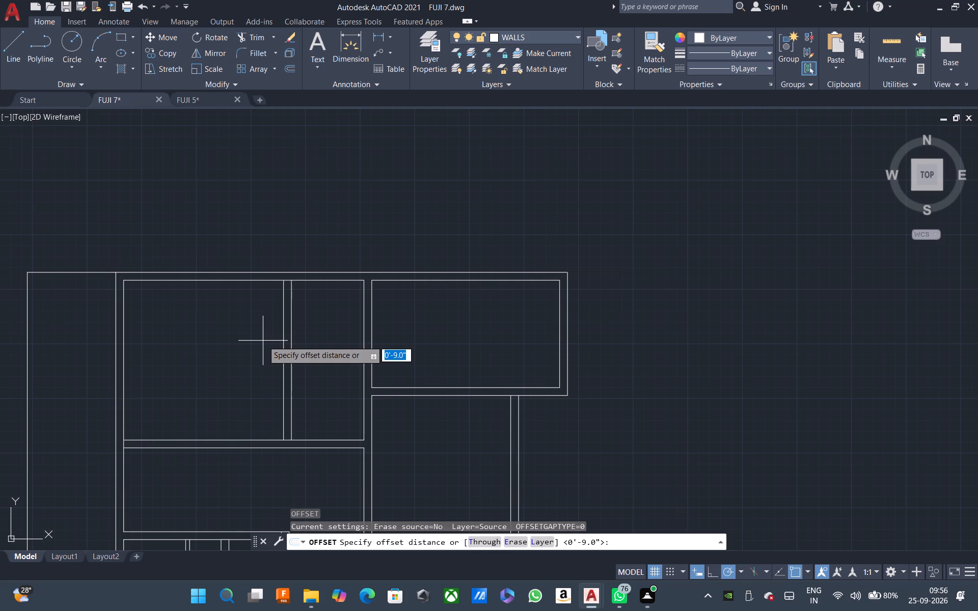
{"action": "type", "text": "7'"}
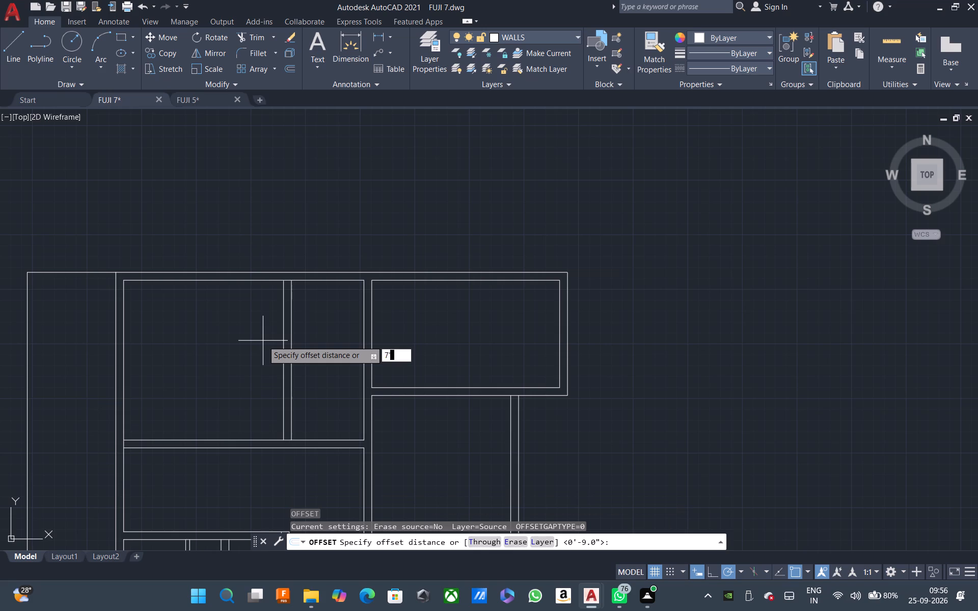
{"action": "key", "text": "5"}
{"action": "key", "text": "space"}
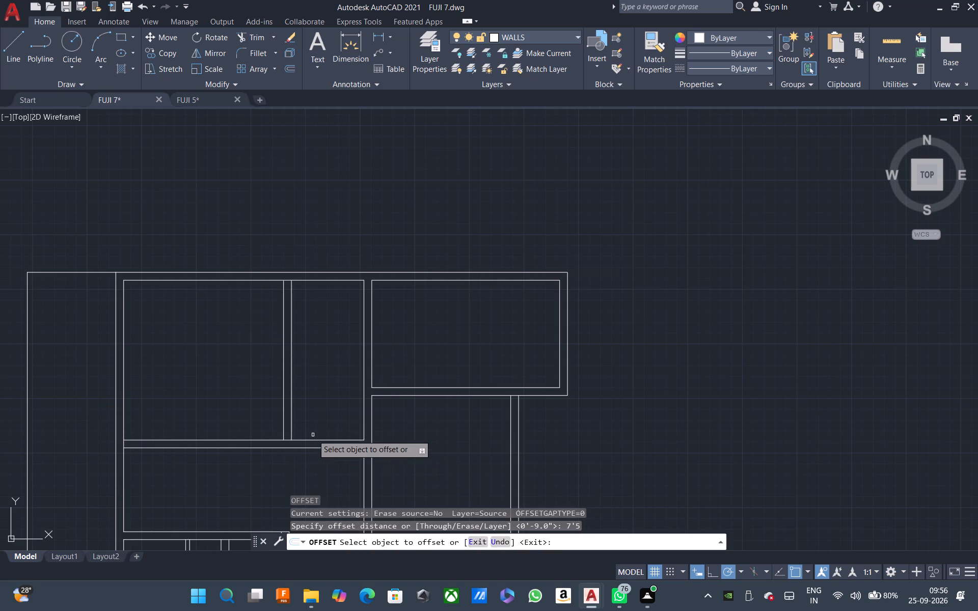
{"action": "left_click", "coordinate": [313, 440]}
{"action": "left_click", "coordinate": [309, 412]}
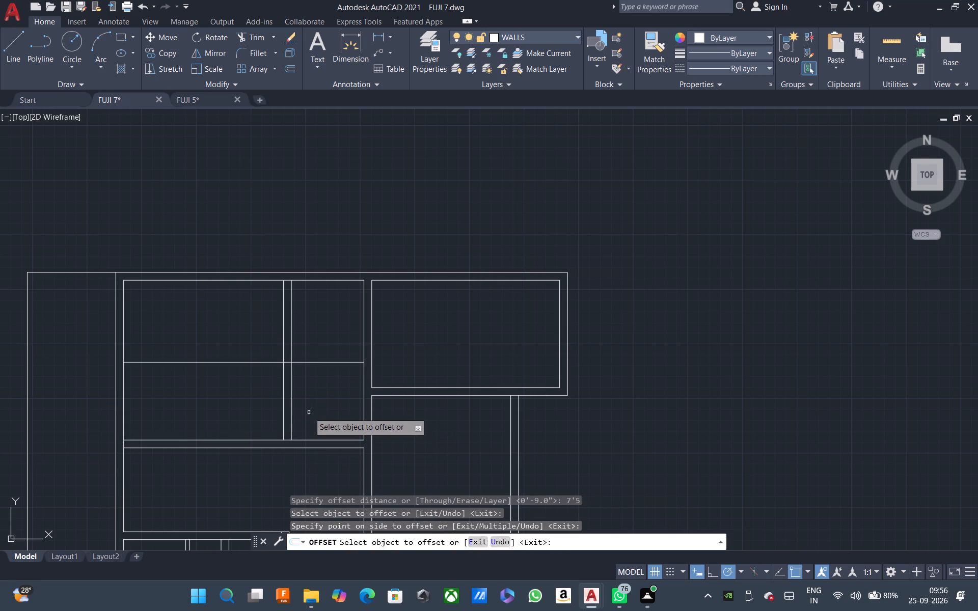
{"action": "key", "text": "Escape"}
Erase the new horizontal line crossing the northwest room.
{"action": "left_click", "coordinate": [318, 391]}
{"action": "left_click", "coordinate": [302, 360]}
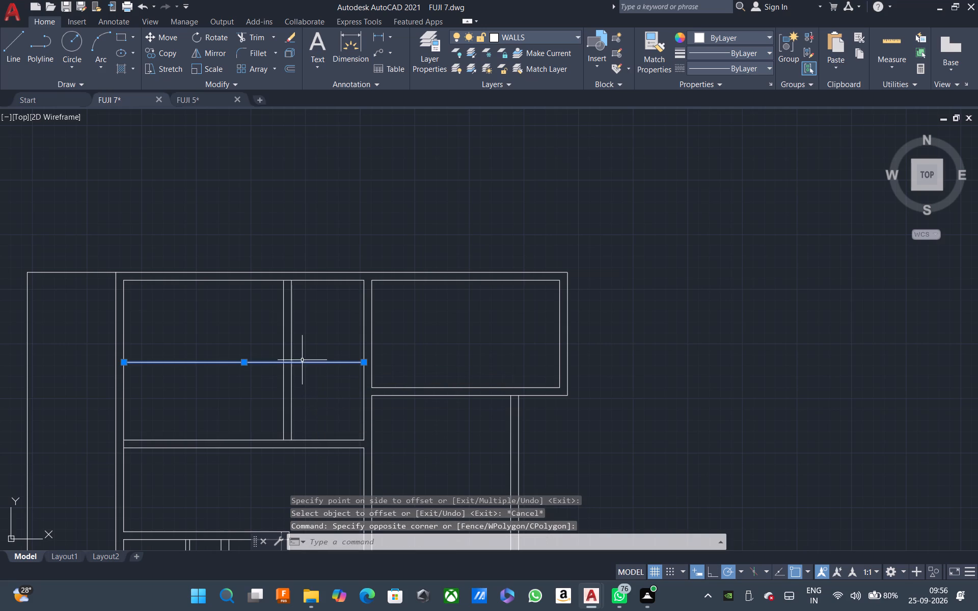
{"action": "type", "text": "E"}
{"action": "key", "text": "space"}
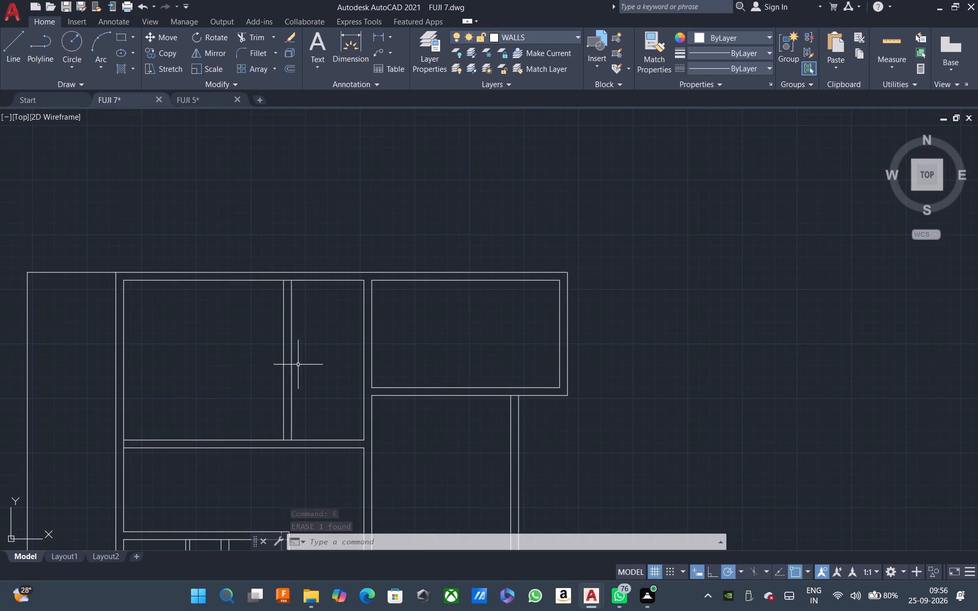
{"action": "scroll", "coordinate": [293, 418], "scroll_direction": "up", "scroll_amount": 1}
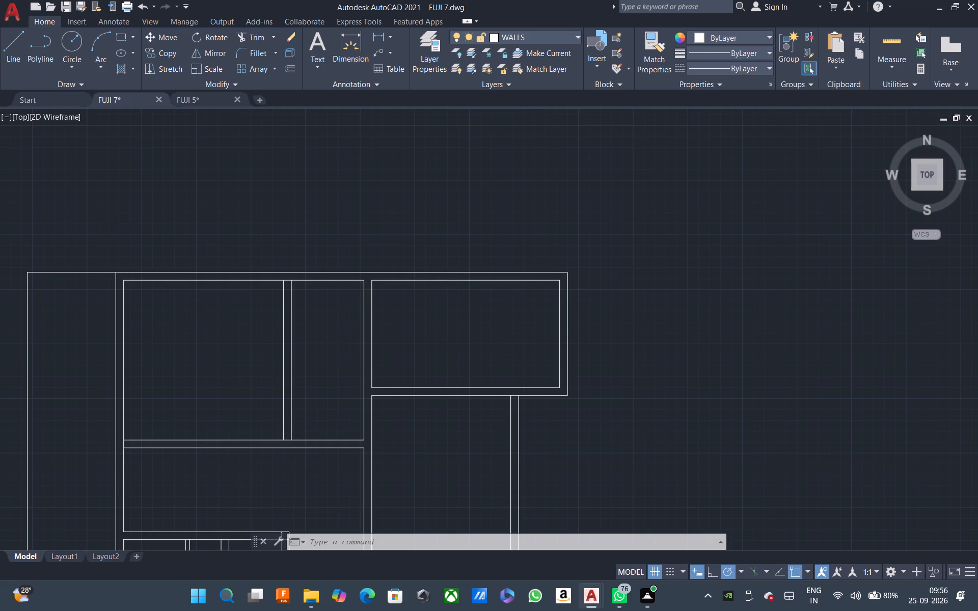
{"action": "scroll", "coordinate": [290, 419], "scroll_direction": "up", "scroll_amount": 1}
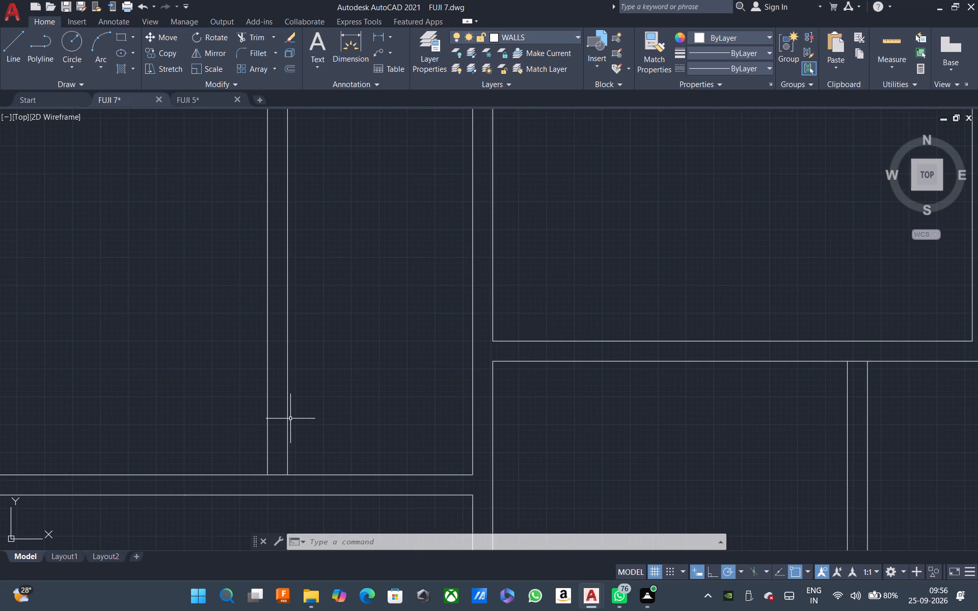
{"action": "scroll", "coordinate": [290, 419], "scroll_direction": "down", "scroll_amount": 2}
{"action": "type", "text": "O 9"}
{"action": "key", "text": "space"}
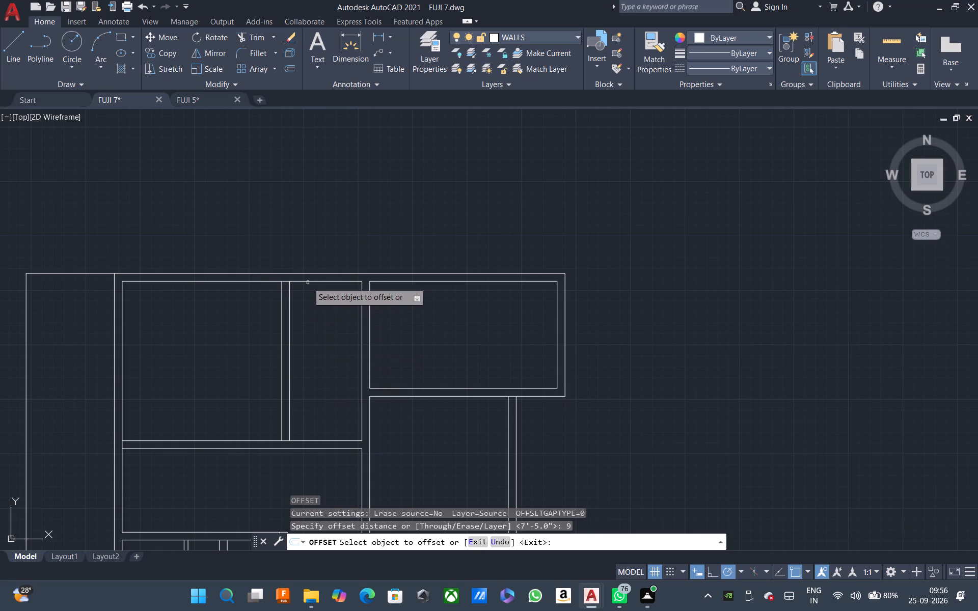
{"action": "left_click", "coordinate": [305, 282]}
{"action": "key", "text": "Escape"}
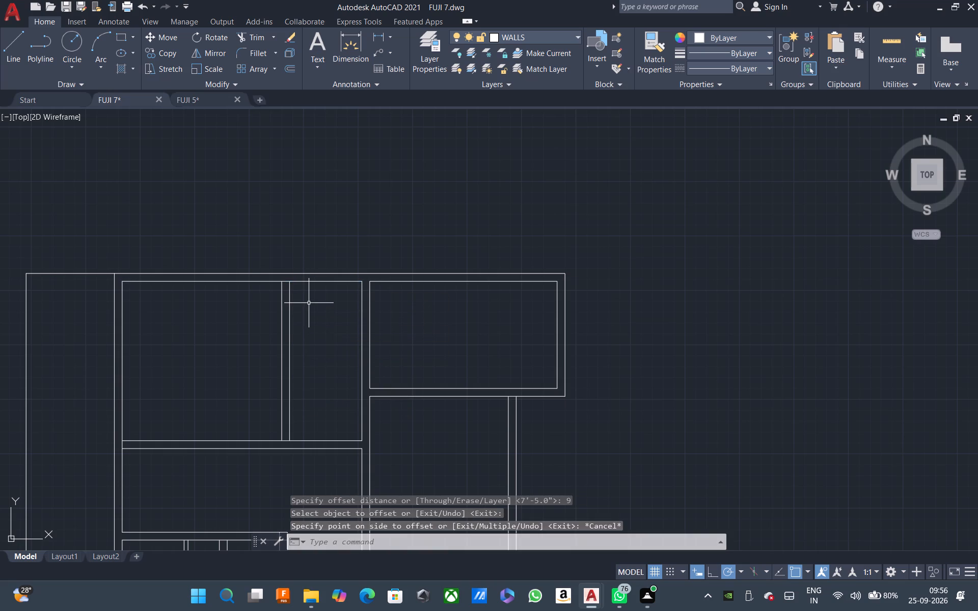
Offset the northwest room's inner north wall line 9' south to place a cross-partition line.
{"action": "type", "text": "O"}
{"action": "key", "text": "space"}
{"action": "key", "text": "9"}
{"action": "key", "text": "apostrophe"}
{"action": "key", "text": "space"}
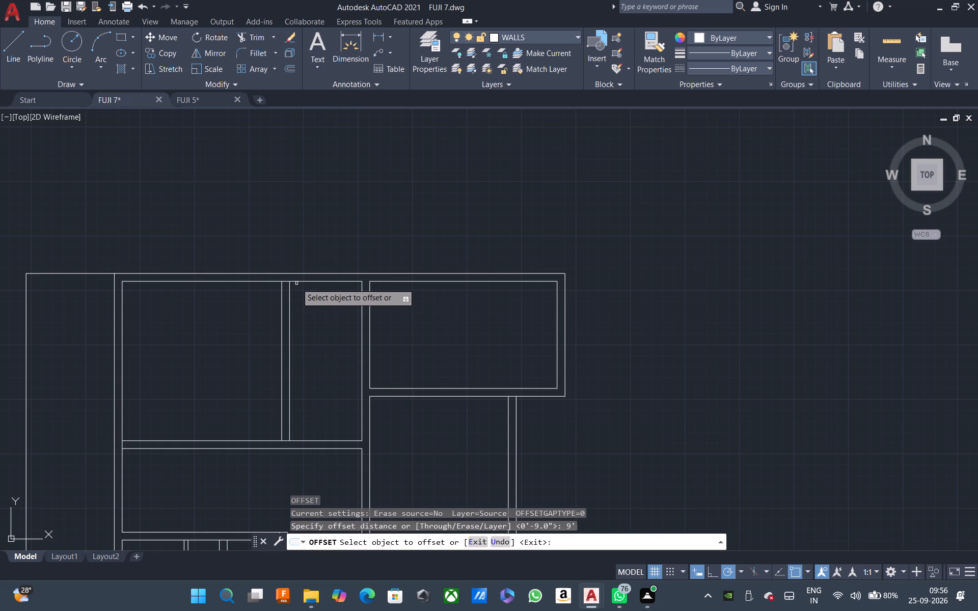
{"action": "left_click", "coordinate": [295, 282]}
{"action": "left_click", "coordinate": [306, 340]}
{"action": "key", "text": "Escape"}
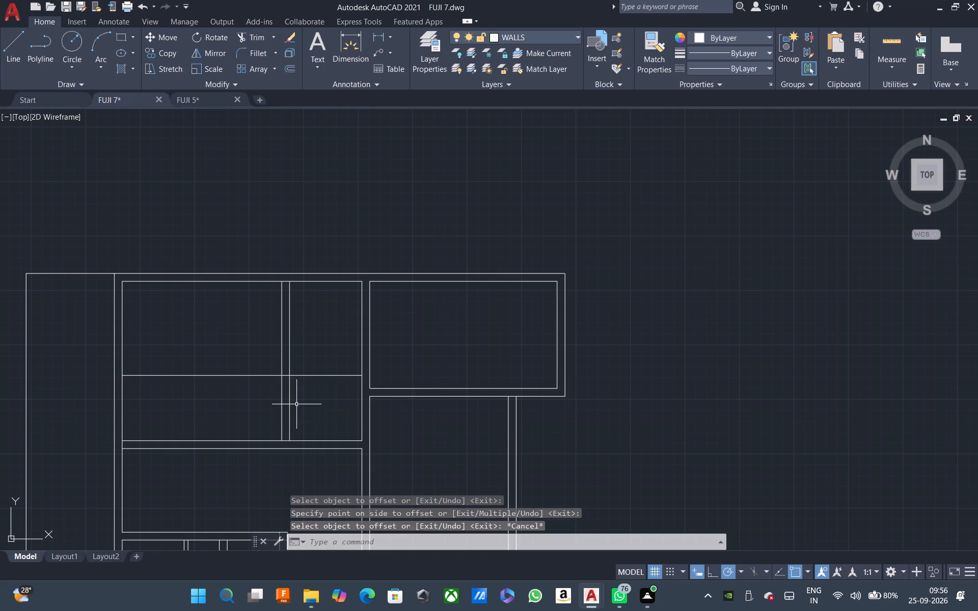
Trim the cross-partition line west of the vertical partition, and the vertical partition's east face south of the cross line.
{"action": "type", "text": "TR"}
{"action": "key", "text": "space"}
{"action": "left_click", "coordinate": [262, 390]}
{"action": "left_click", "coordinate": [255, 367]}
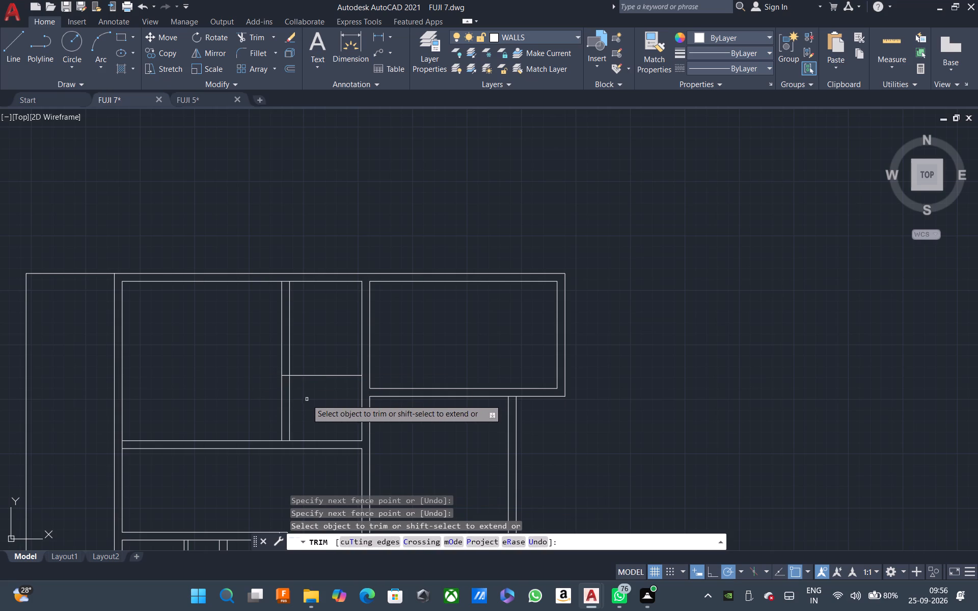
{"action": "left_click", "coordinate": [306, 399]}
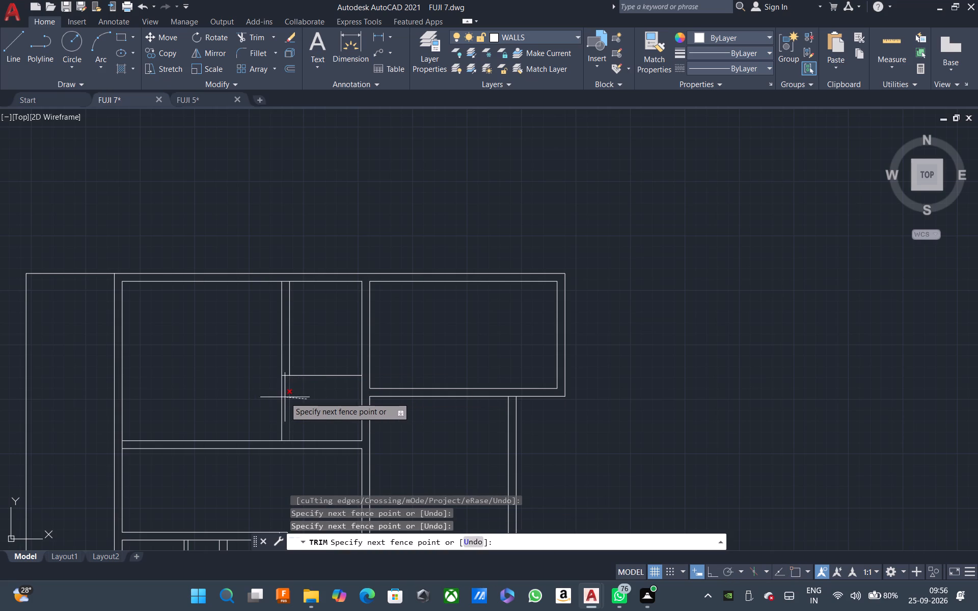
{"action": "left_click", "coordinate": [285, 397]}
Measure the width and depth of the small space south of the cross-partition line.
{"action": "left_click", "coordinate": [874, 44]}
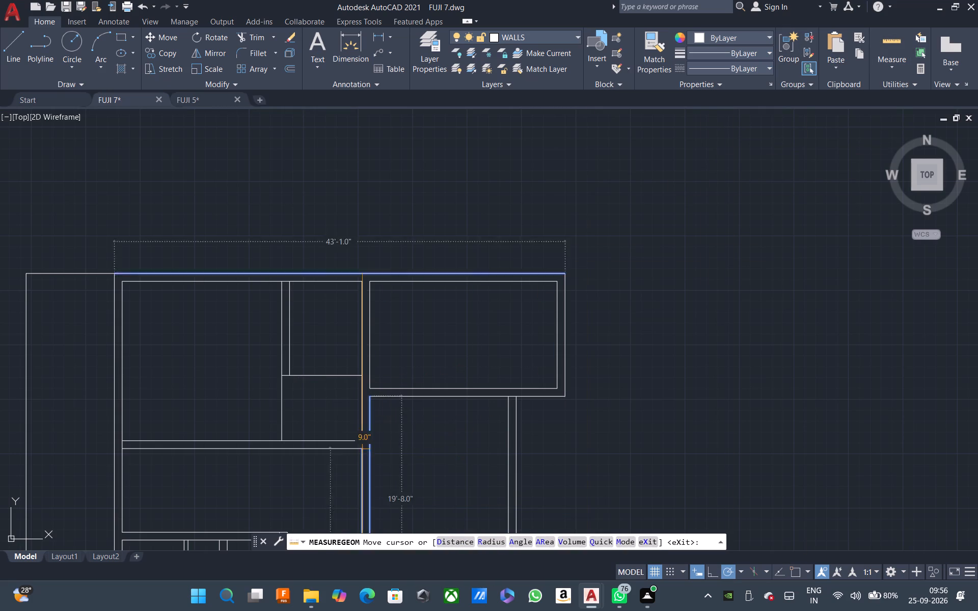
{"action": "scroll", "coordinate": [328, 433], "scroll_direction": "up", "scroll_amount": 1}
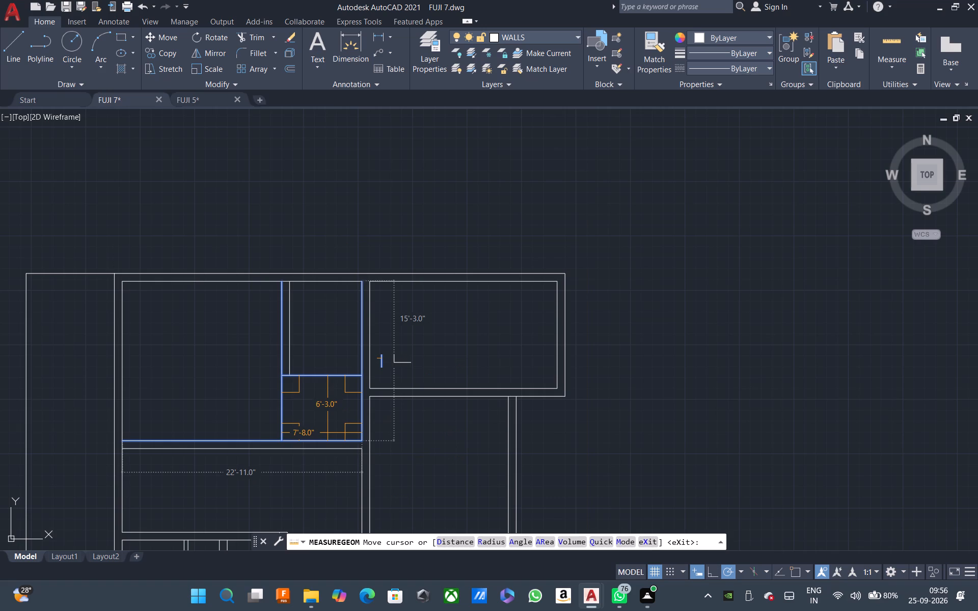
{"action": "scroll", "coordinate": [328, 433], "scroll_direction": "up", "scroll_amount": 1}
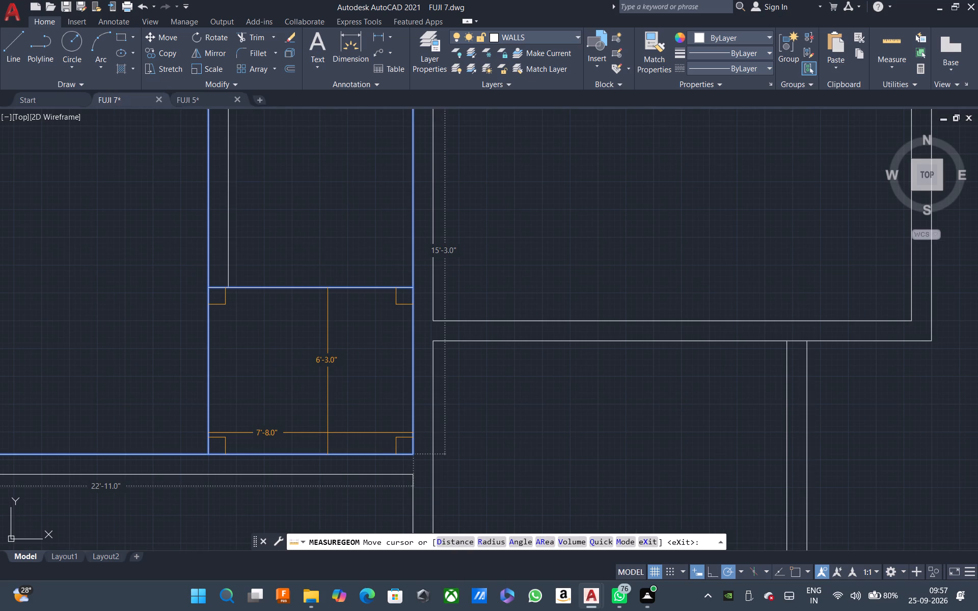
{"action": "key", "text": "Escape"}
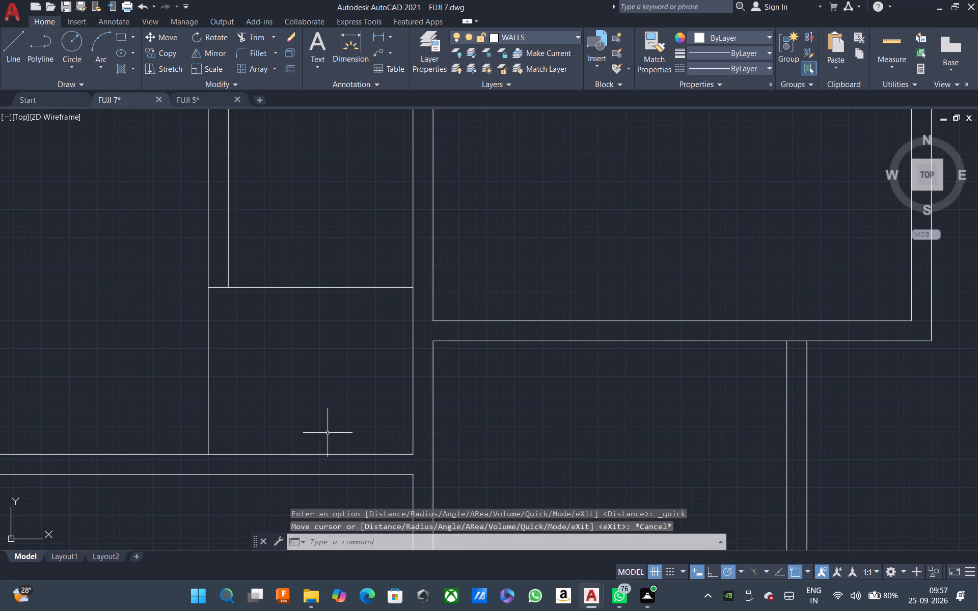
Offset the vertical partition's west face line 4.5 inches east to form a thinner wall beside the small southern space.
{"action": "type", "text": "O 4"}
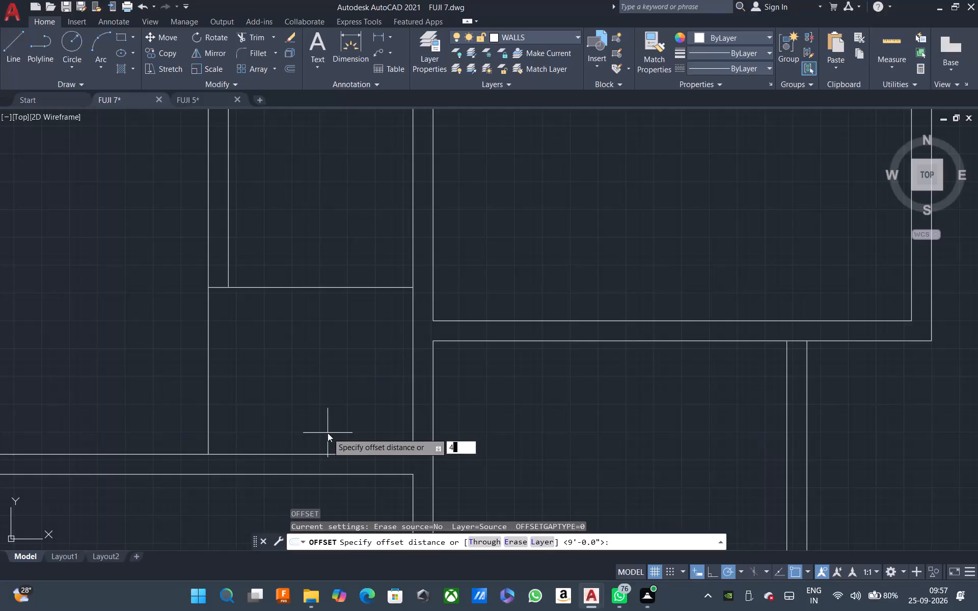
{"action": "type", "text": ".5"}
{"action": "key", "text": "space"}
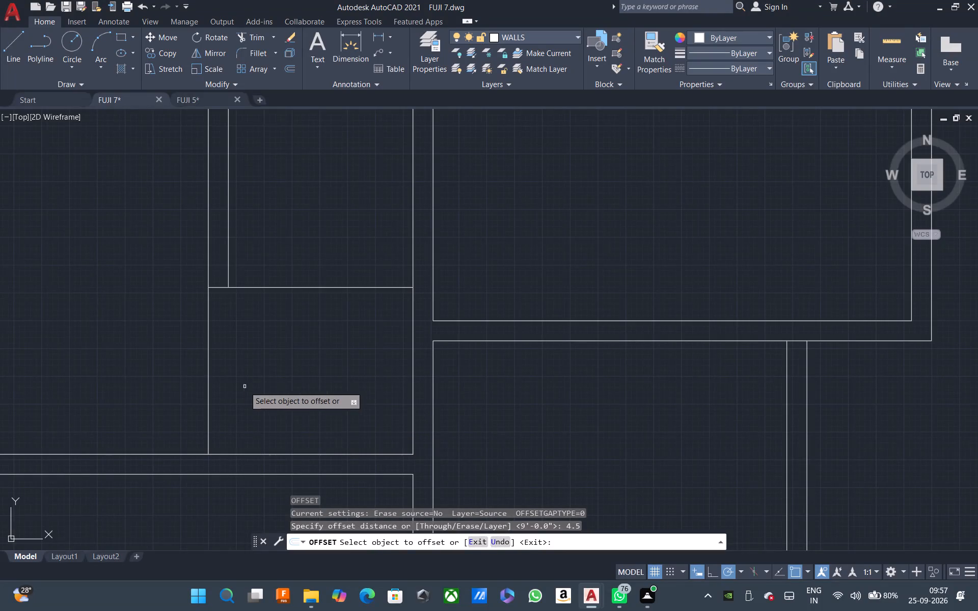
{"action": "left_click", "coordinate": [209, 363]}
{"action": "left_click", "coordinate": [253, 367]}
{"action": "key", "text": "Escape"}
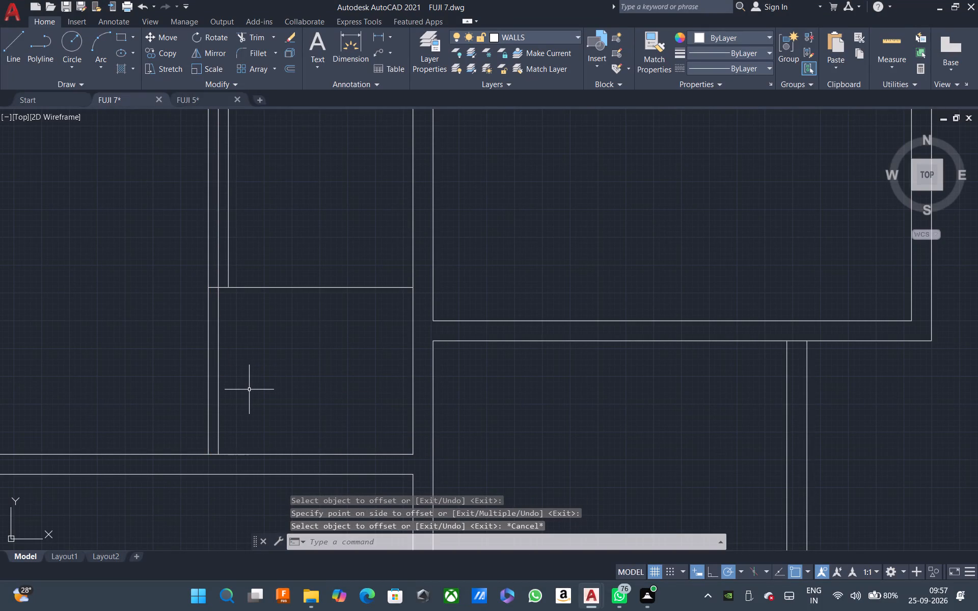
Measure the small southern space again from the 4.5-inch offset line.
{"action": "left_click", "coordinate": [883, 54]}
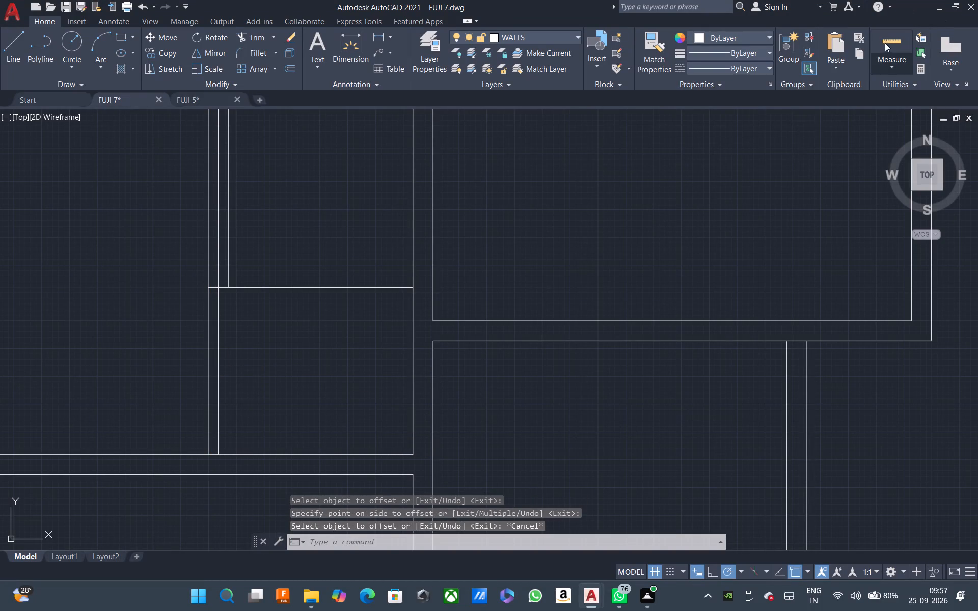
{"action": "left_click", "coordinate": [886, 42]}
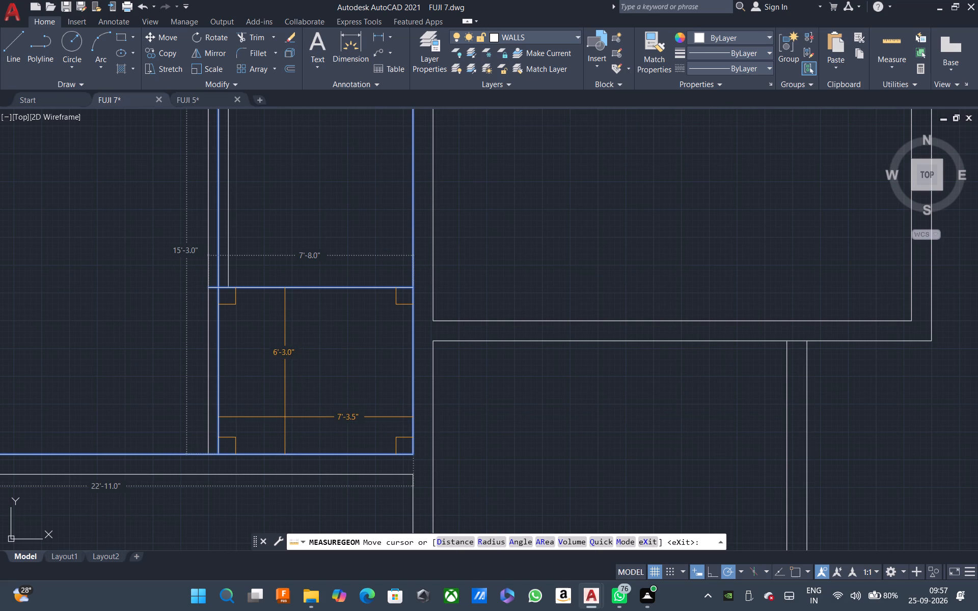
{"action": "key", "text": "ctrl+z"}
{"action": "key", "text": "ctrl+z"}
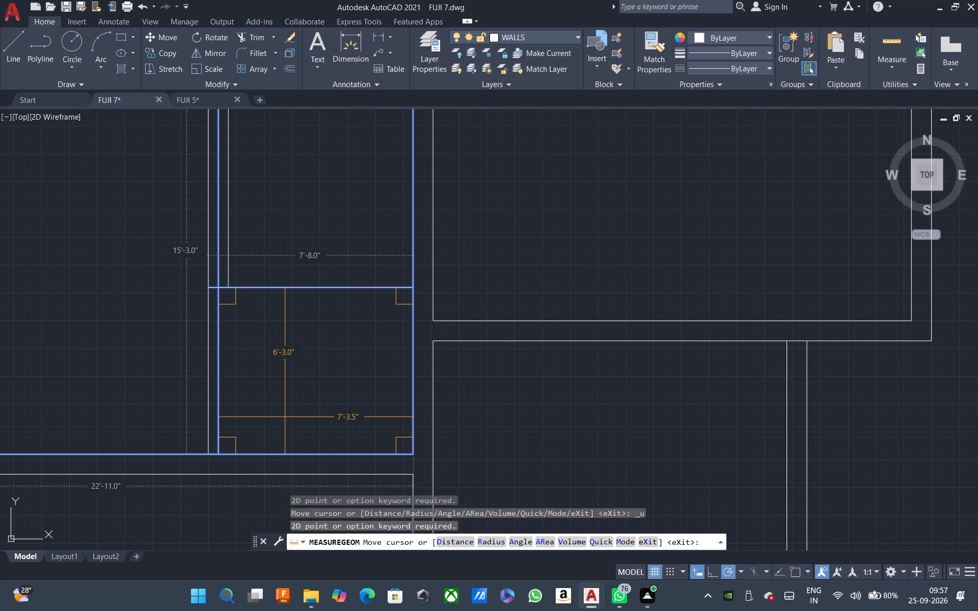
{"action": "key", "text": "Escape"}
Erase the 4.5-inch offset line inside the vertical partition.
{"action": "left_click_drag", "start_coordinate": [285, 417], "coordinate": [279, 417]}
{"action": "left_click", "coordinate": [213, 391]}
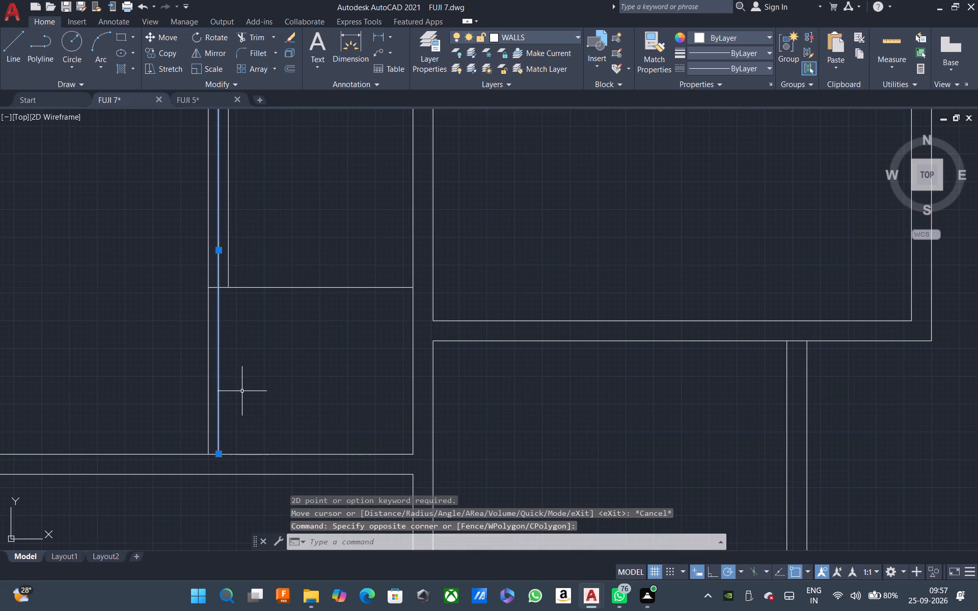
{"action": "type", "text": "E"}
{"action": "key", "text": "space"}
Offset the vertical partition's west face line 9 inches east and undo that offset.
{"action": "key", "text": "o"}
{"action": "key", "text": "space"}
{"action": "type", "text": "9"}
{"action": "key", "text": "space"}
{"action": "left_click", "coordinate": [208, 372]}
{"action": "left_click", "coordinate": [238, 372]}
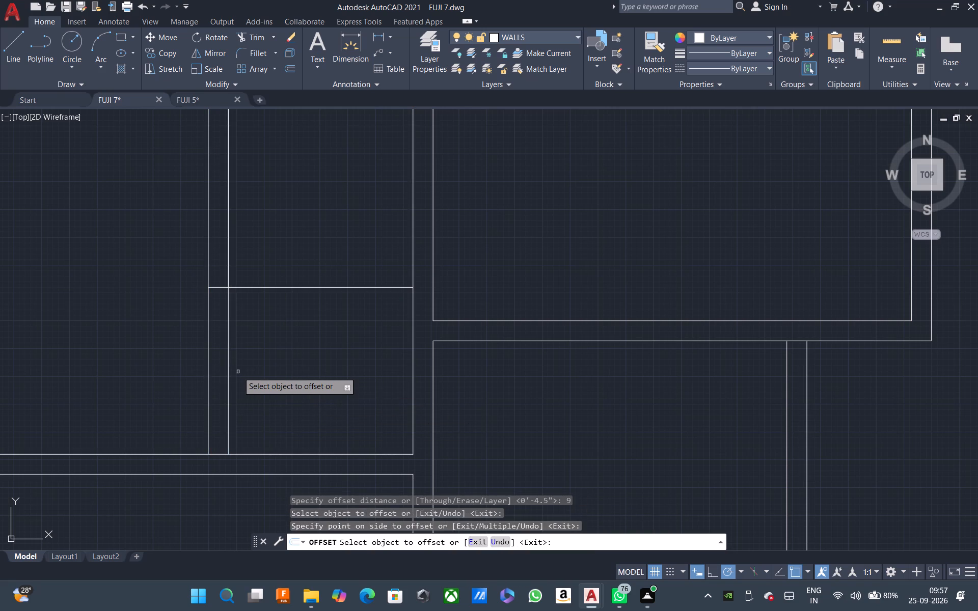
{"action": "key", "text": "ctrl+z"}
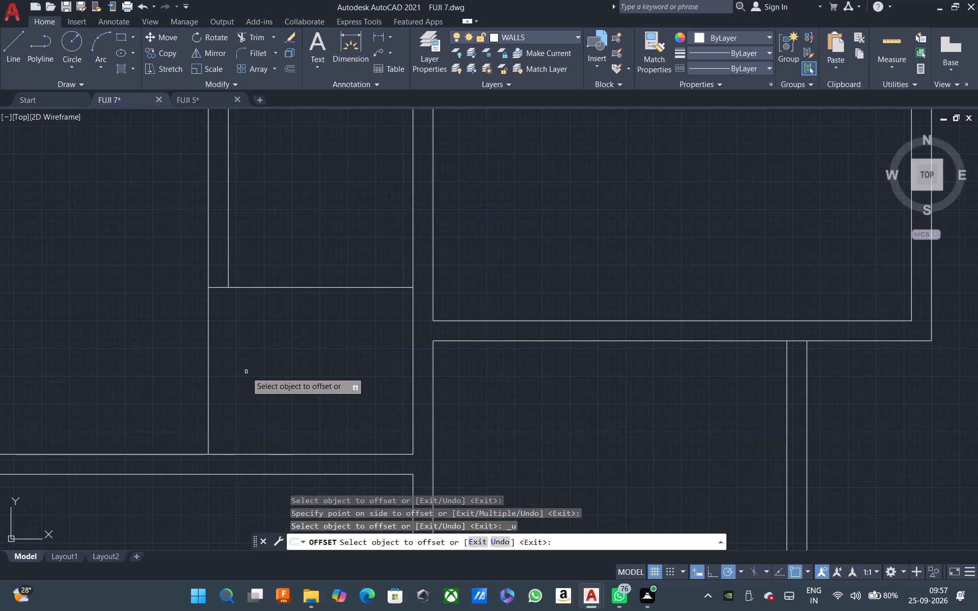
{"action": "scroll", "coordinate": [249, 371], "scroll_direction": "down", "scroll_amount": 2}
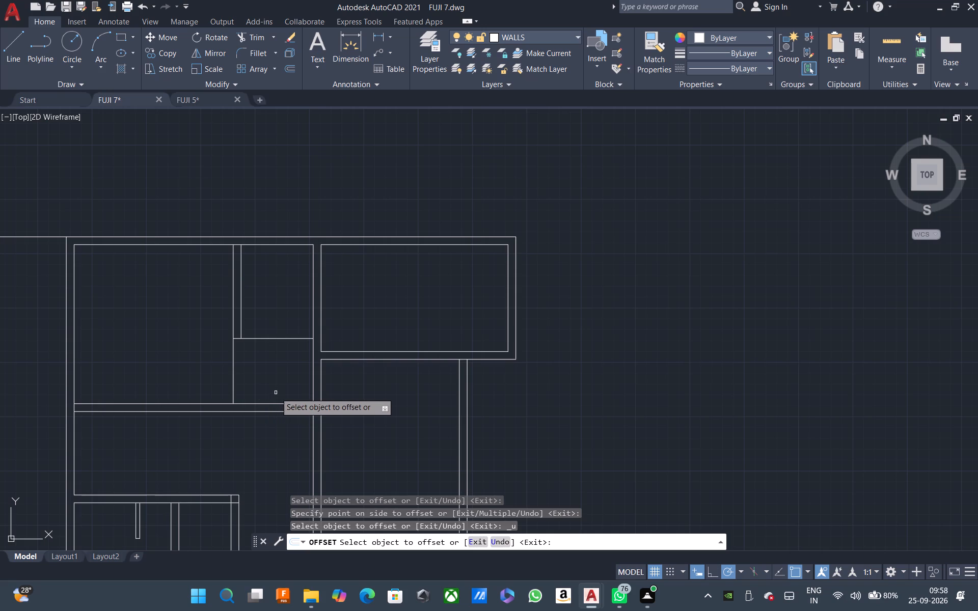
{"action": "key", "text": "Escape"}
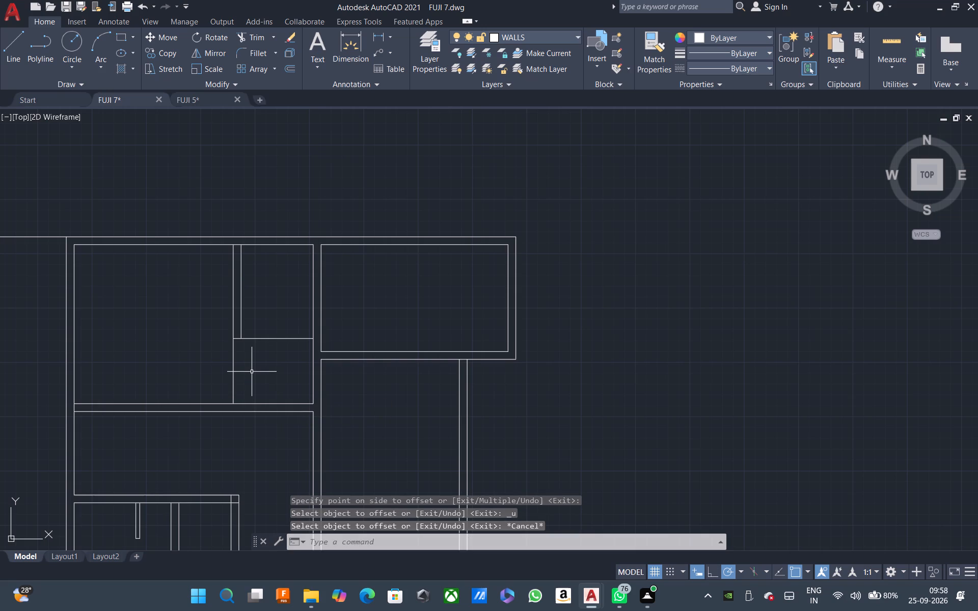
Extend the vertical partition's east face line south to the inner face of the room's south wall.
{"action": "left_click", "coordinate": [253, 371]}
{"action": "left_click", "coordinate": [207, 367]}
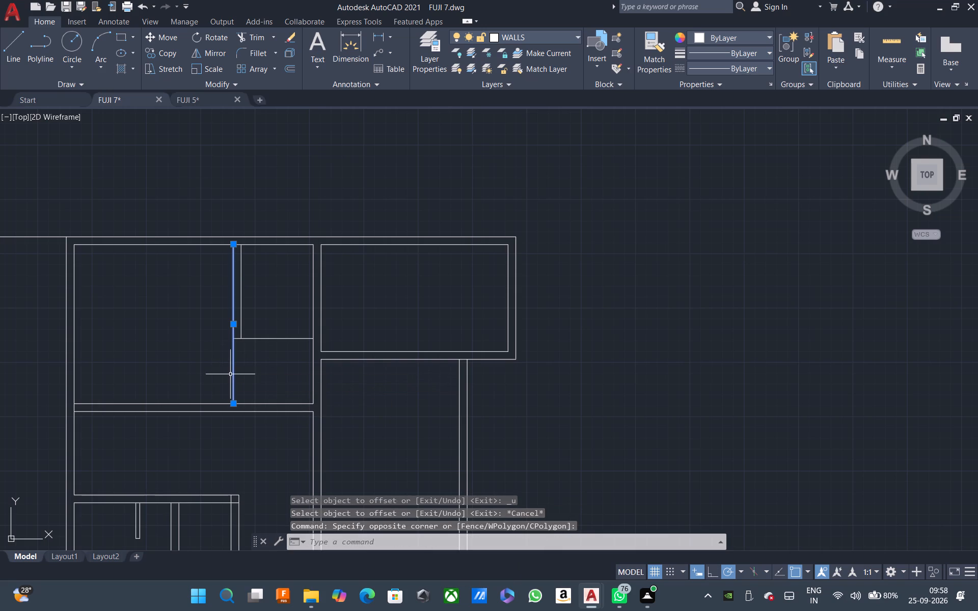
{"action": "key", "text": "Escape"}
{"action": "type", "text": "EX"}
{"action": "key", "text": "space"}
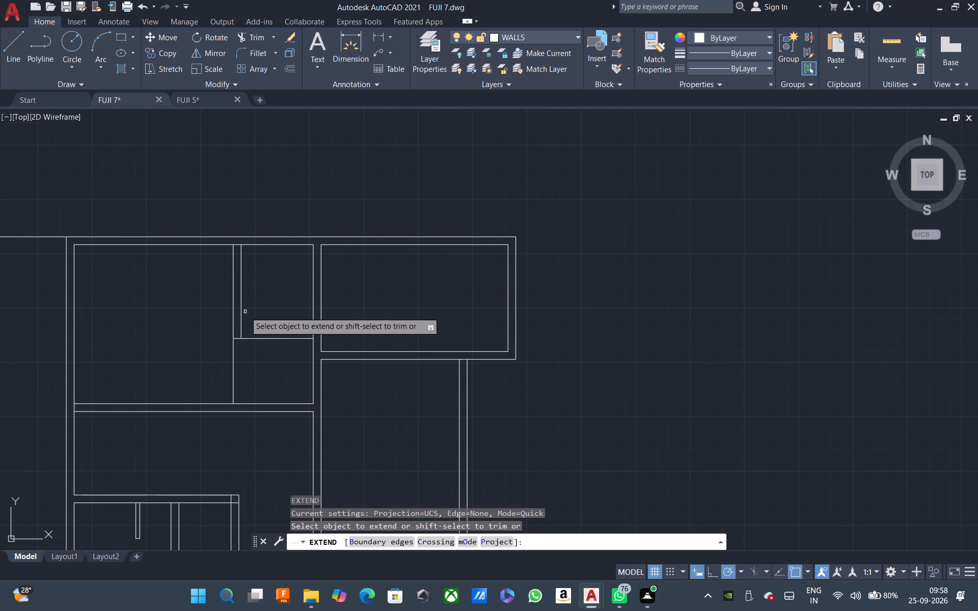
{"action": "left_click", "coordinate": [241, 312]}
{"action": "key", "text": "Escape"}
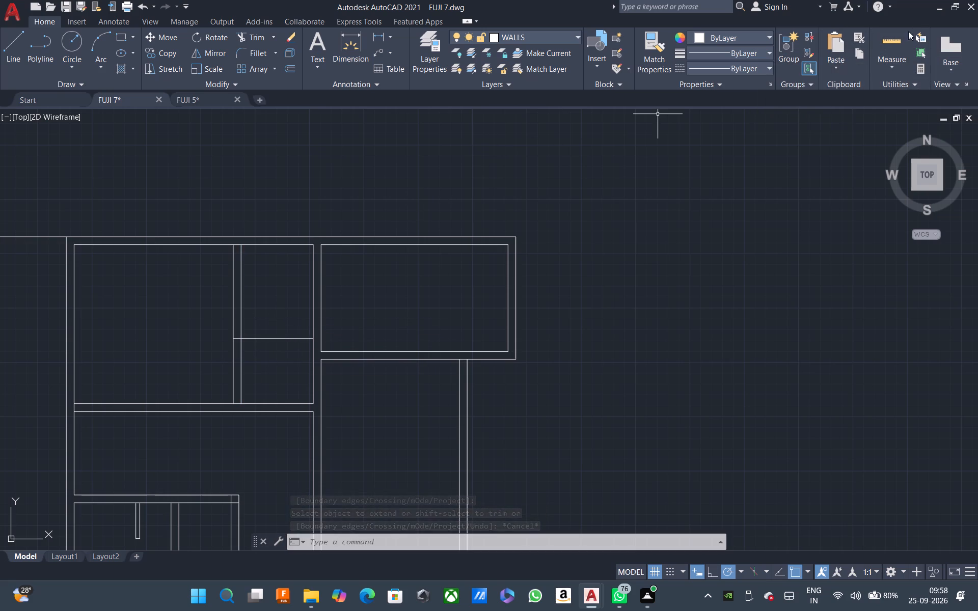
Offset the horizontal partition line 9 inches south to give that partition its second face.
{"action": "left_click", "coordinate": [894, 38]}
{"action": "key", "text": "Escape"}
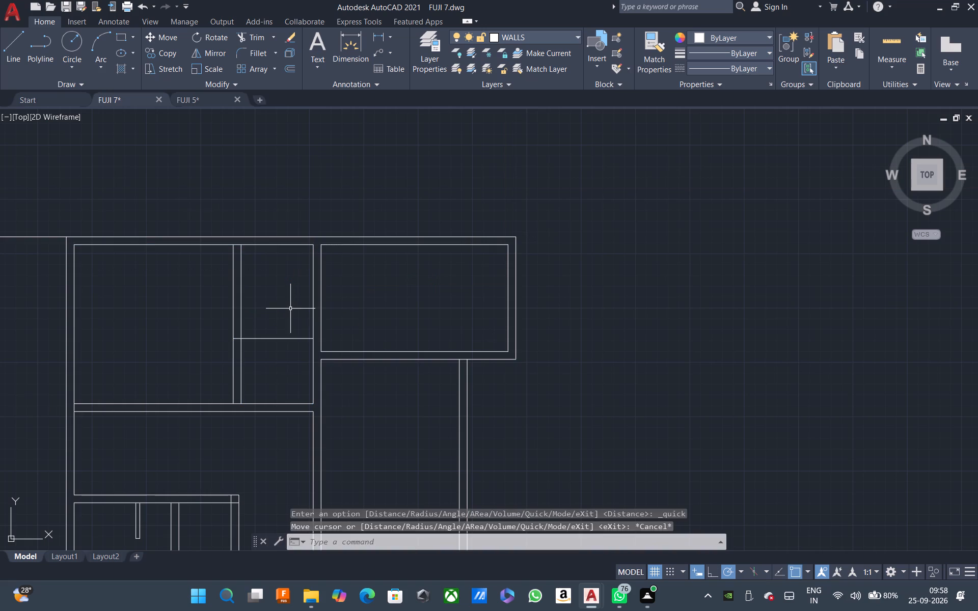
{"action": "key", "text": "o"}
{"action": "key", "text": "space"}
{"action": "key", "text": "9"}
{"action": "key", "text": "space"}
{"action": "left_click", "coordinate": [279, 338]}
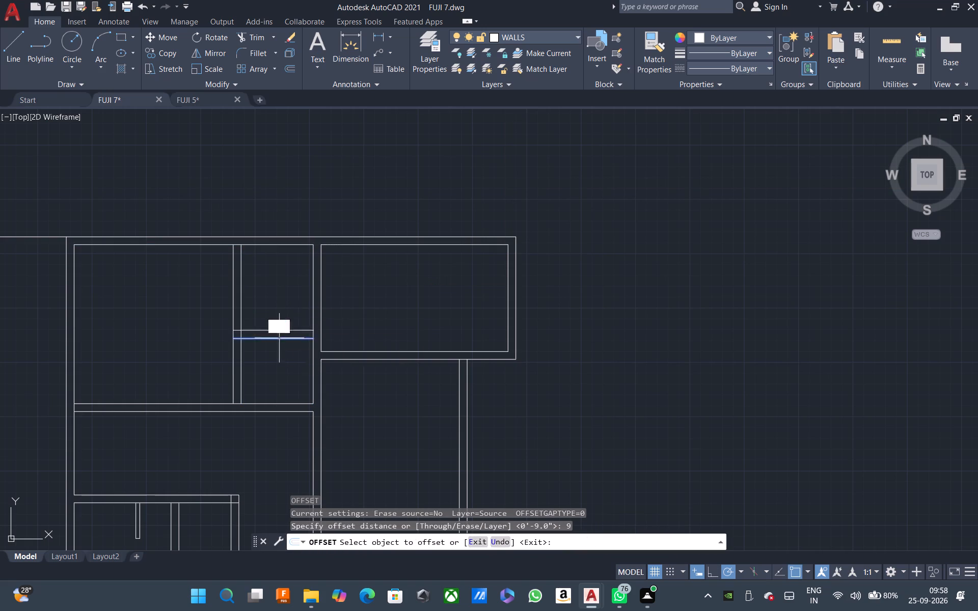
{"action": "left_click", "coordinate": [289, 372]}
{"action": "key", "text": "Escape"}
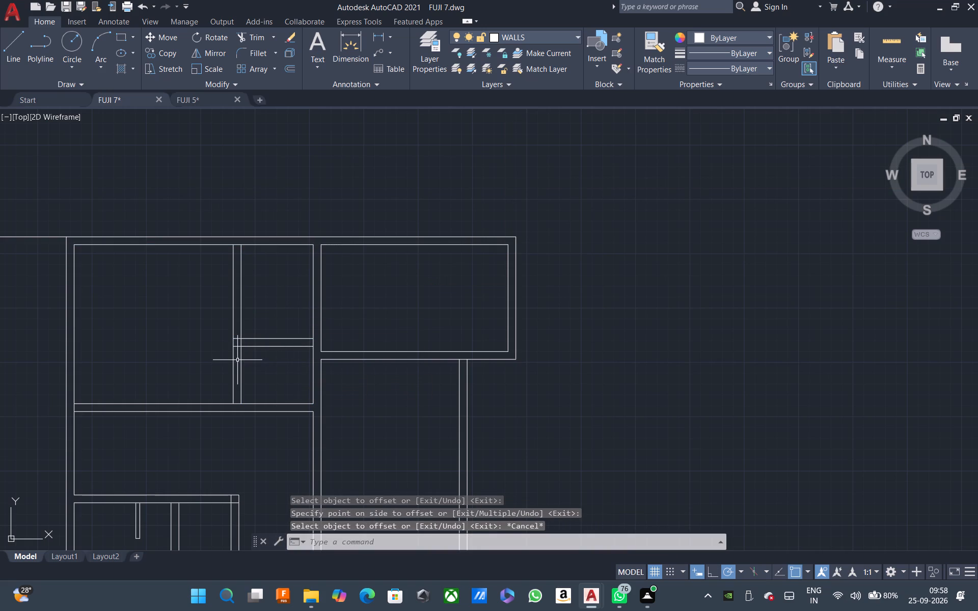
In the small southern space, offset the east wall's inner line 2 feet west and the south wall's inner line 2 feet north.
{"action": "scroll", "coordinate": [237, 360], "scroll_direction": "up", "scroll_amount": 1}
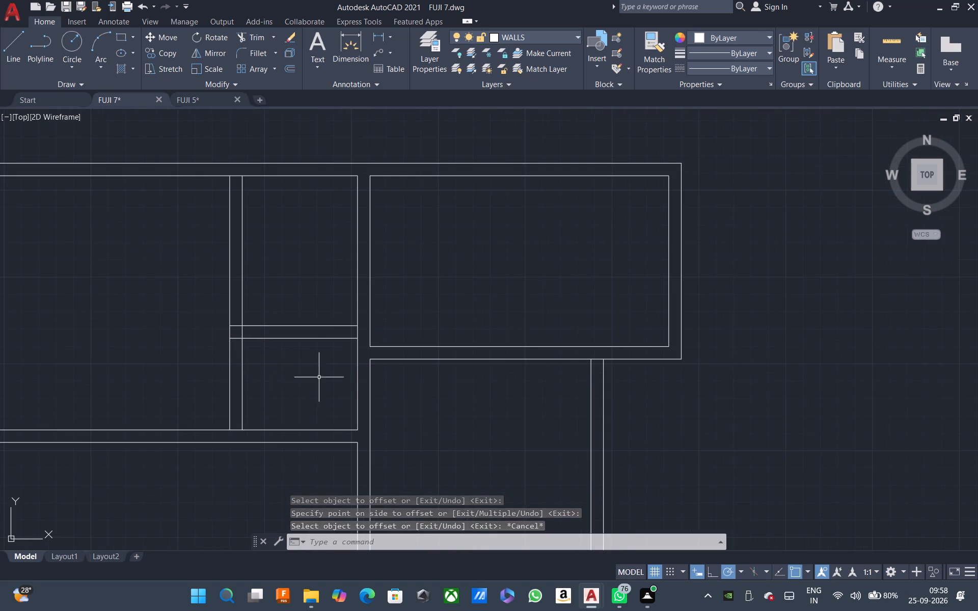
{"action": "key", "text": "Escape"}
{"action": "scroll", "coordinate": [356, 376], "scroll_direction": "up", "scroll_amount": 1}
{"action": "key", "text": "o"}
{"action": "key", "text": "space"}
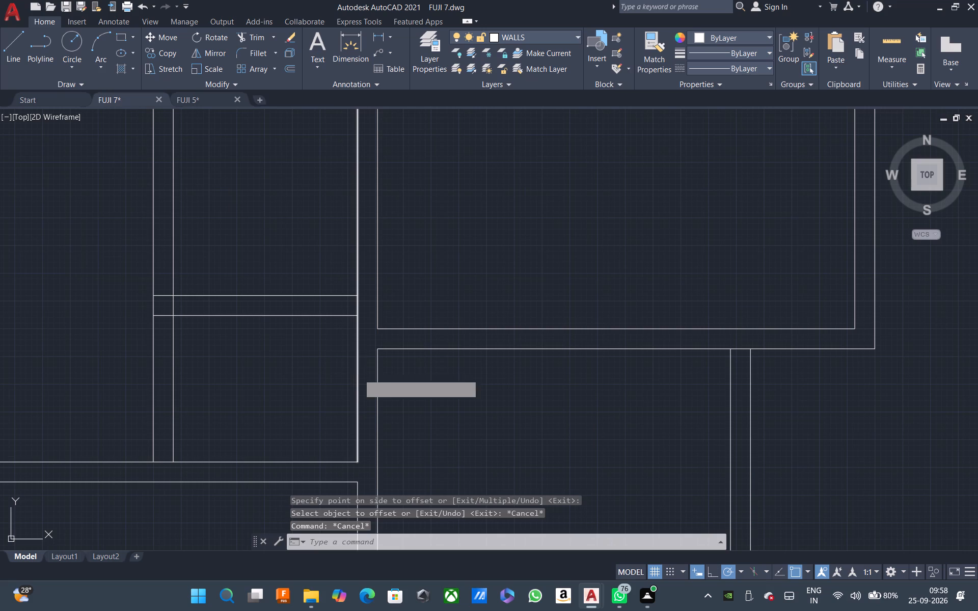
{"action": "key", "text": "2"}
{"action": "type", "text": "'"}
{"action": "key", "text": "space"}
{"action": "left_click", "coordinate": [356, 373]}
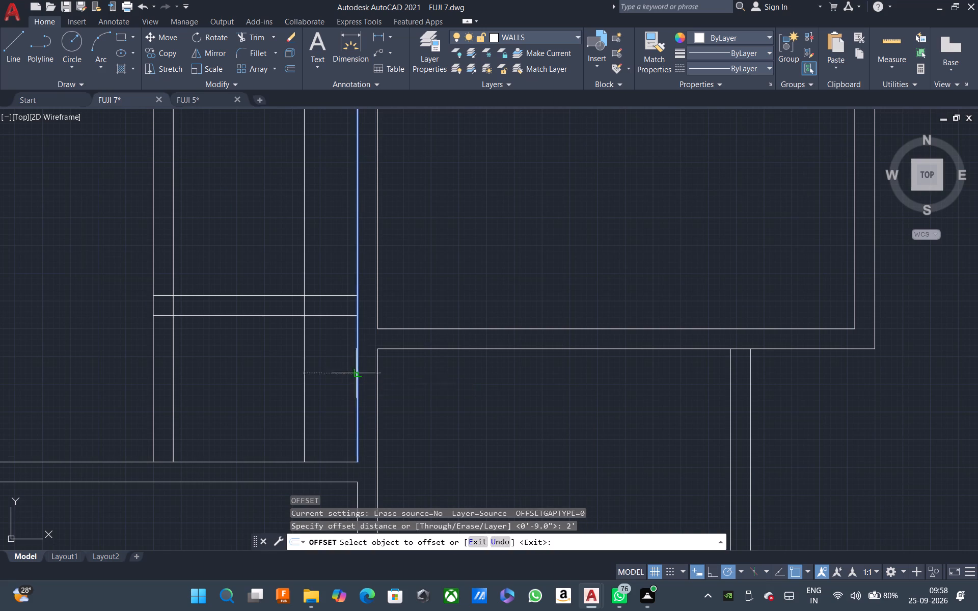
{"action": "left_click", "coordinate": [341, 377]}
{"action": "left_click", "coordinate": [263, 461]}
{"action": "left_click", "coordinate": [259, 436]}
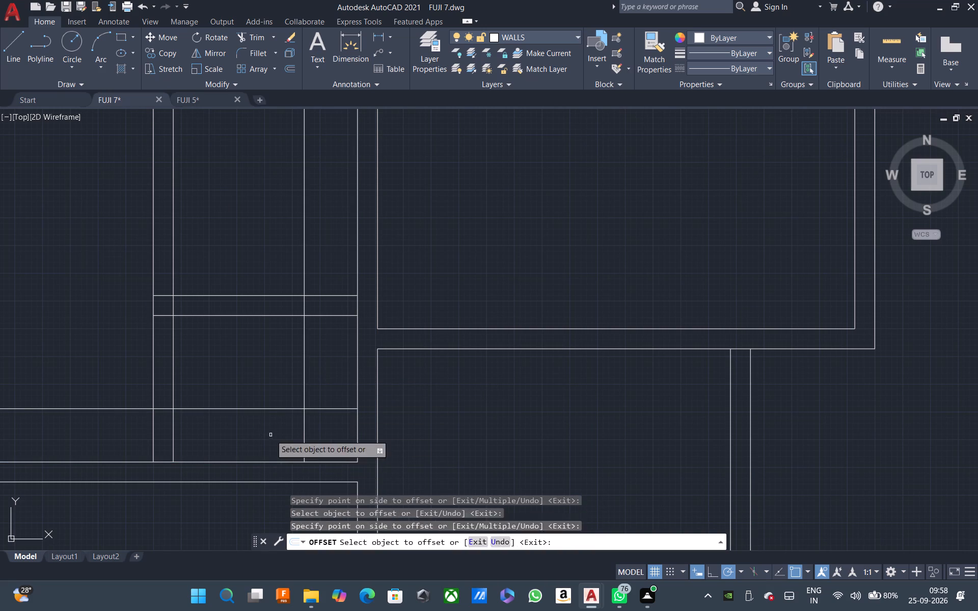
{"action": "key", "text": "Escape"}
Trim the two 2-foot offset lines to an L-shaped outline between the horizontal partition's south face and the vertical partition's west face.
{"action": "key", "text": "t"}
{"action": "key", "text": "r"}
{"action": "key", "text": "space"}
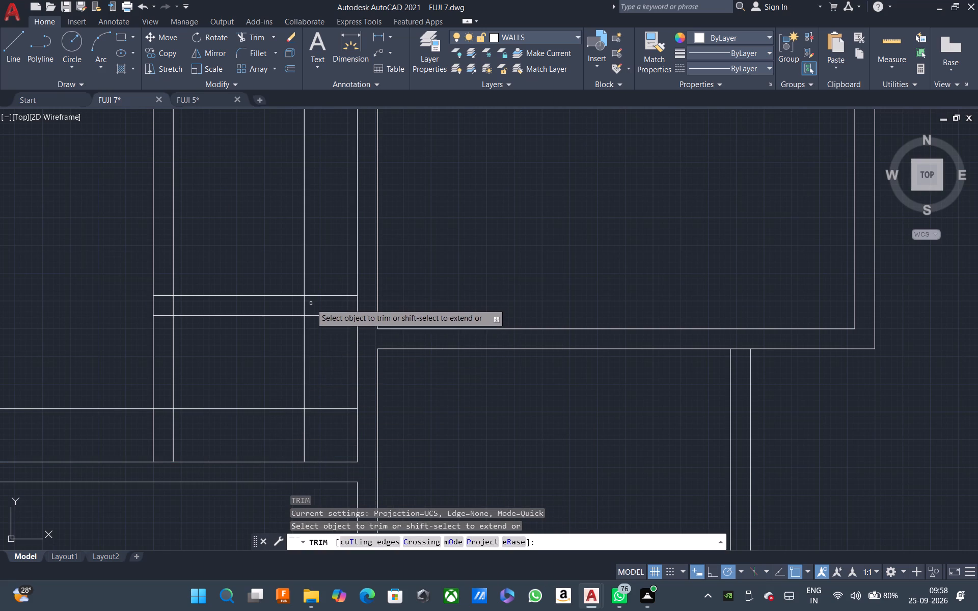
{"action": "left_click", "coordinate": [308, 307]}
{"action": "left_click", "coordinate": [295, 309]}
{"action": "left_click", "coordinate": [307, 280]}
{"action": "left_click", "coordinate": [292, 279]}
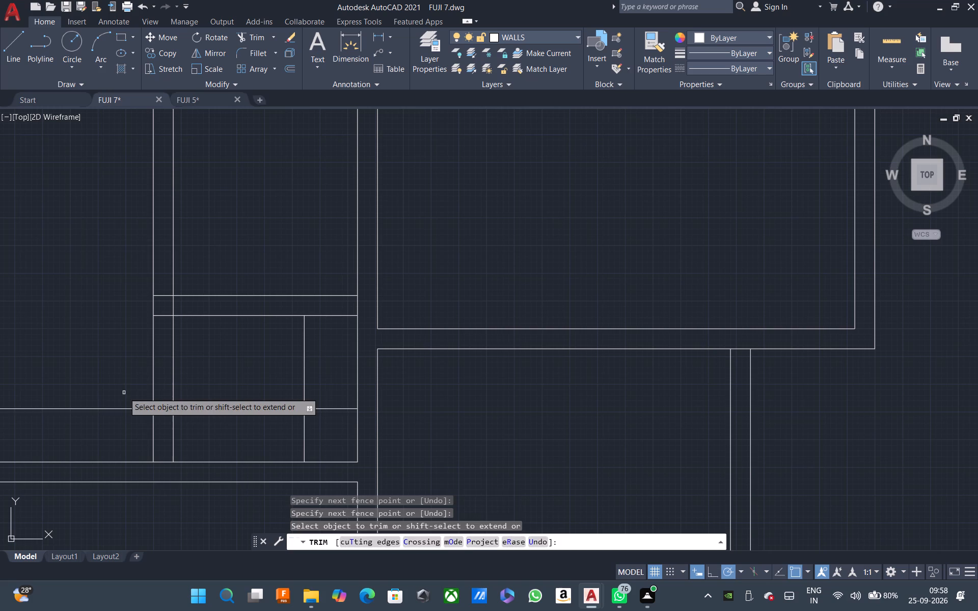
{"action": "left_click", "coordinate": [123, 393]}
{"action": "left_click", "coordinate": [119, 412]}
{"action": "left_click", "coordinate": [322, 406]}
{"action": "left_click", "coordinate": [292, 438]}
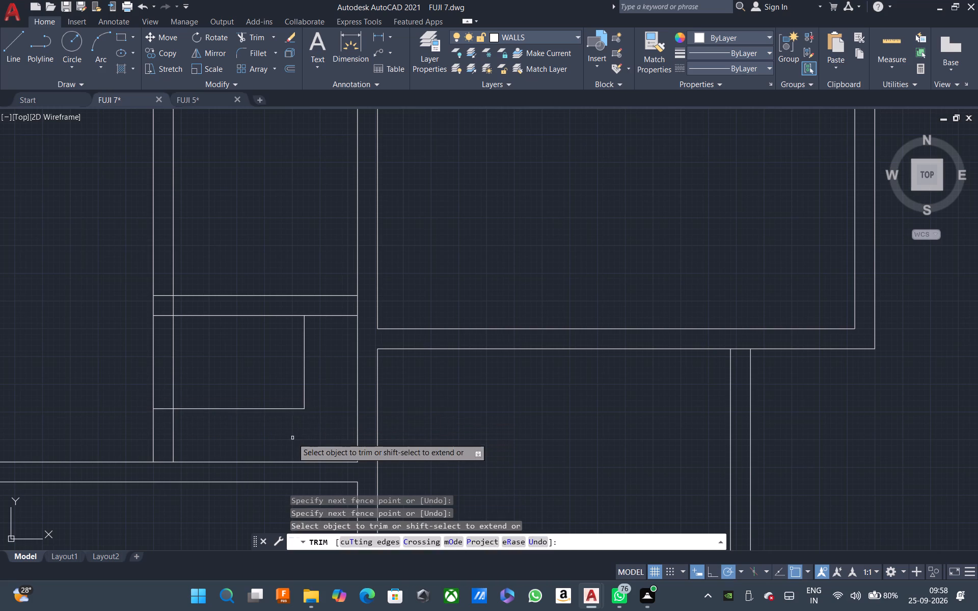
Trim both face lines of the vertical partition between the horizontal partition and the L-shaped outline to open the small southern space.
{"action": "left_click", "coordinate": [197, 378]}
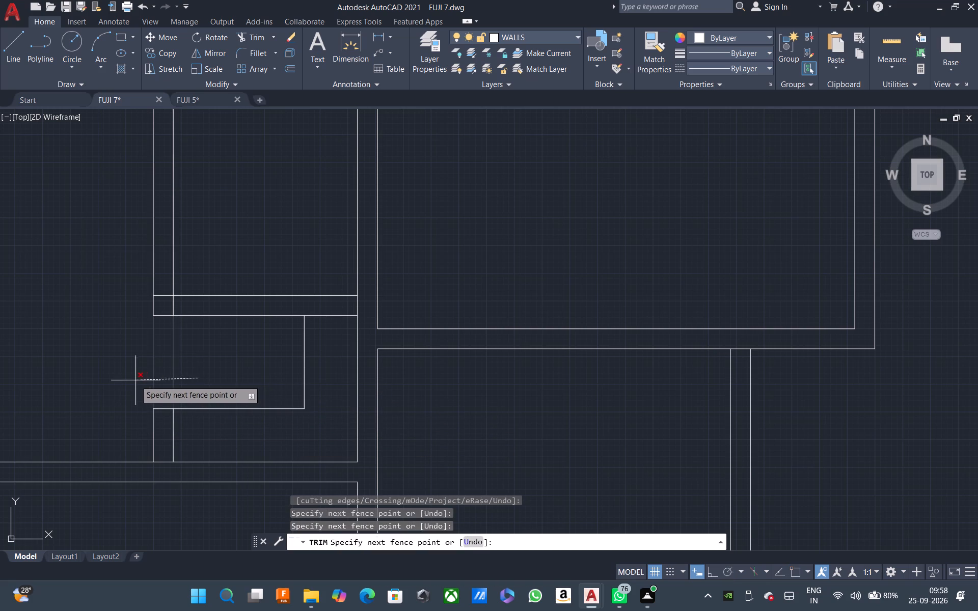
{"action": "left_click", "coordinate": [135, 380]}
{"action": "key", "text": "Escape"}
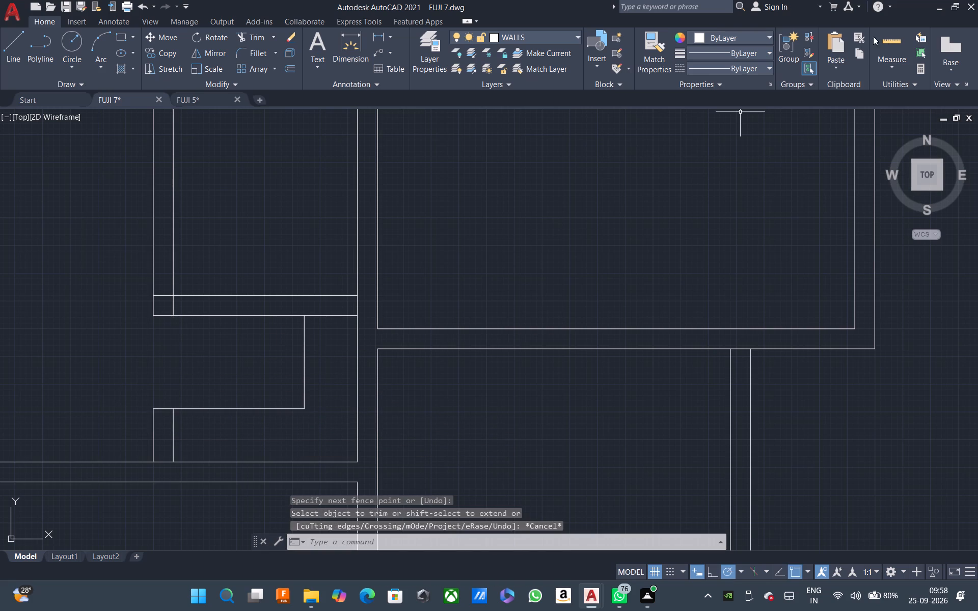
Measure the strips beside the L-shaped outline and the recess inside it in the small southern space.
{"action": "left_click", "coordinate": [892, 40]}
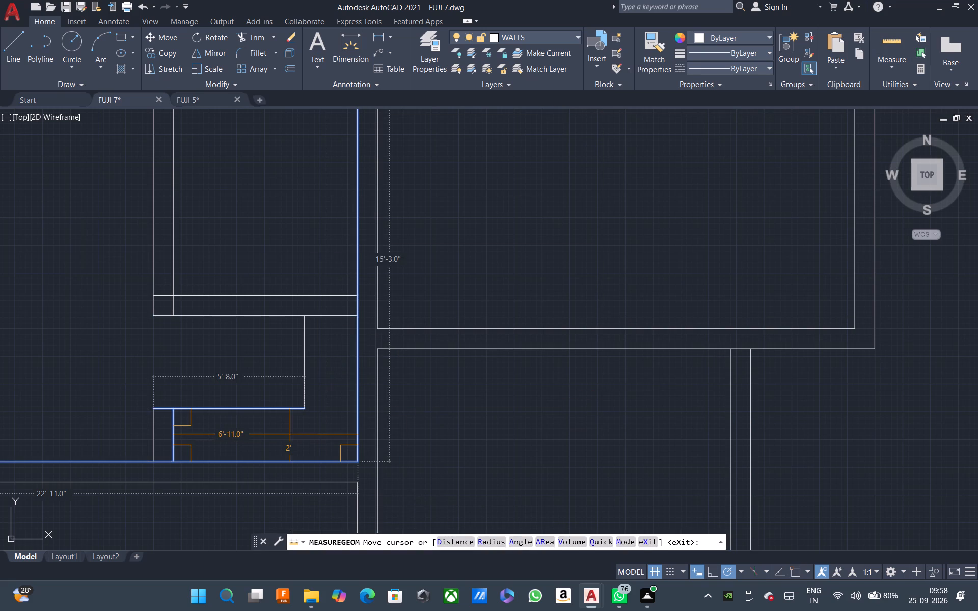
{"action": "key", "text": "Escape"}
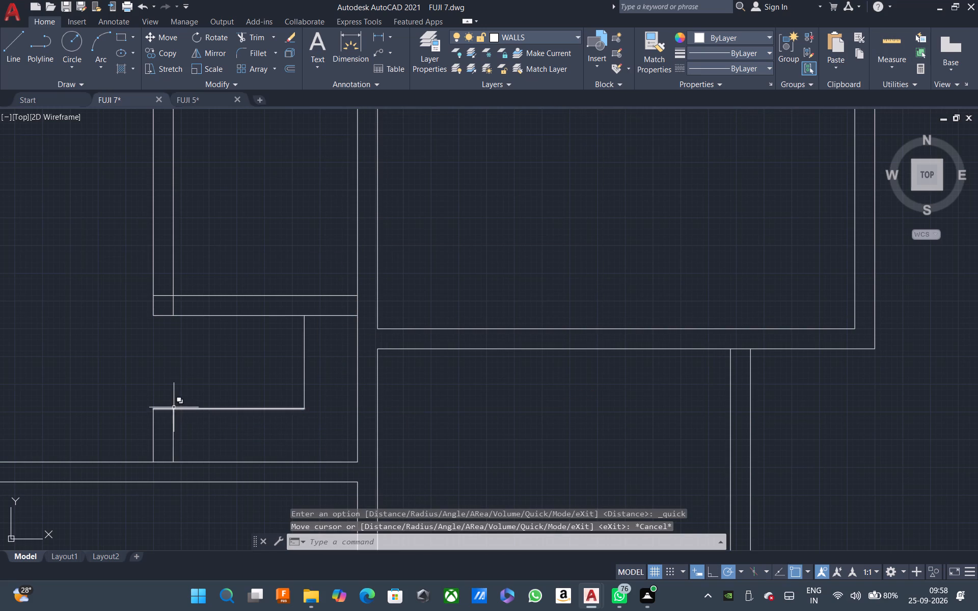
{"action": "left_click", "coordinate": [174, 407]}
{"action": "key", "text": "Escape"}
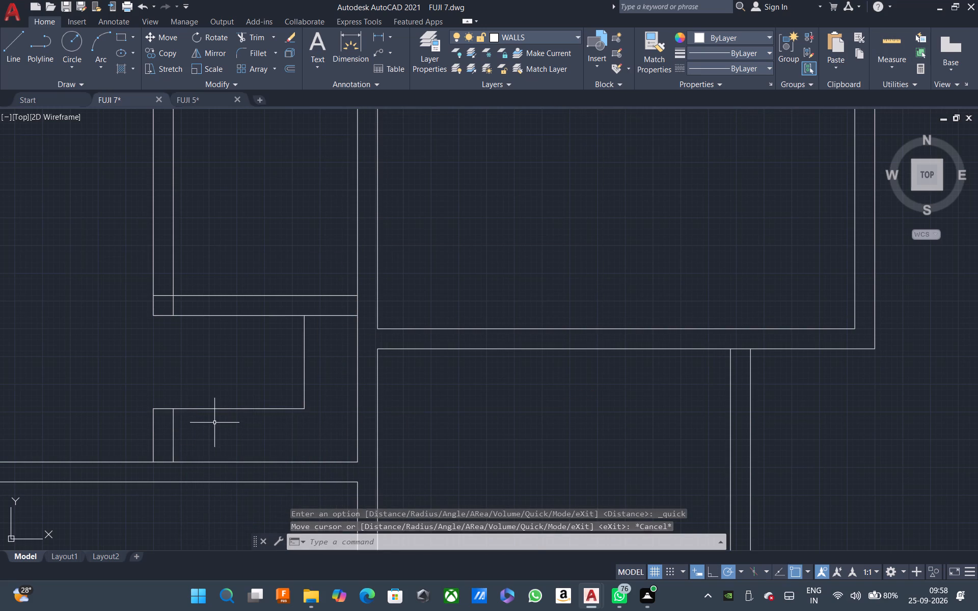
{"action": "scroll", "coordinate": [214, 423], "scroll_direction": "down", "scroll_amount": 1}
{"action": "scroll", "coordinate": [237, 420], "scroll_direction": "up", "scroll_amount": 1}
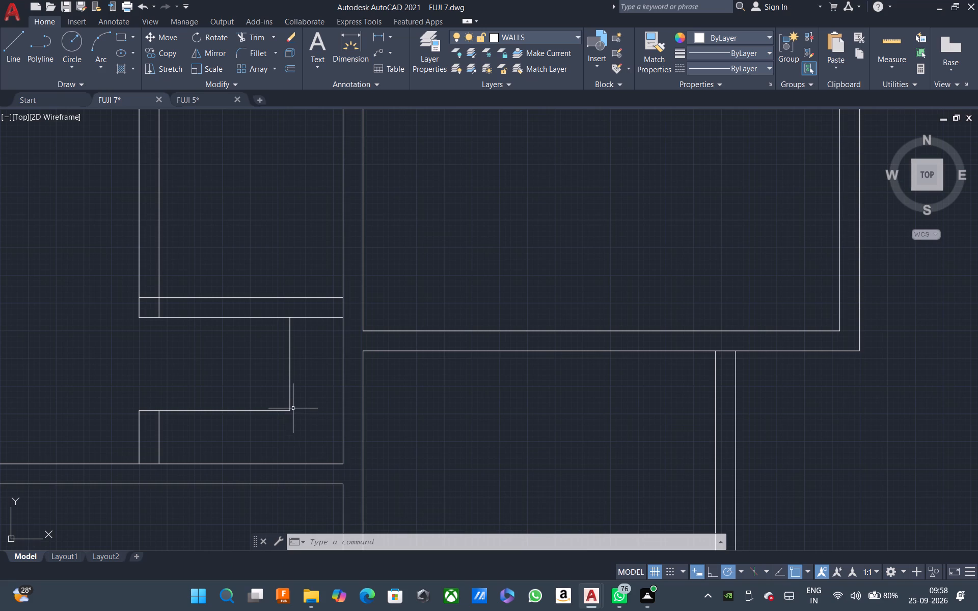
{"action": "scroll", "coordinate": [291, 408], "scroll_direction": "up", "scroll_amount": 2}
{"action": "scroll", "coordinate": [291, 408], "scroll_direction": "down", "scroll_amount": 3}
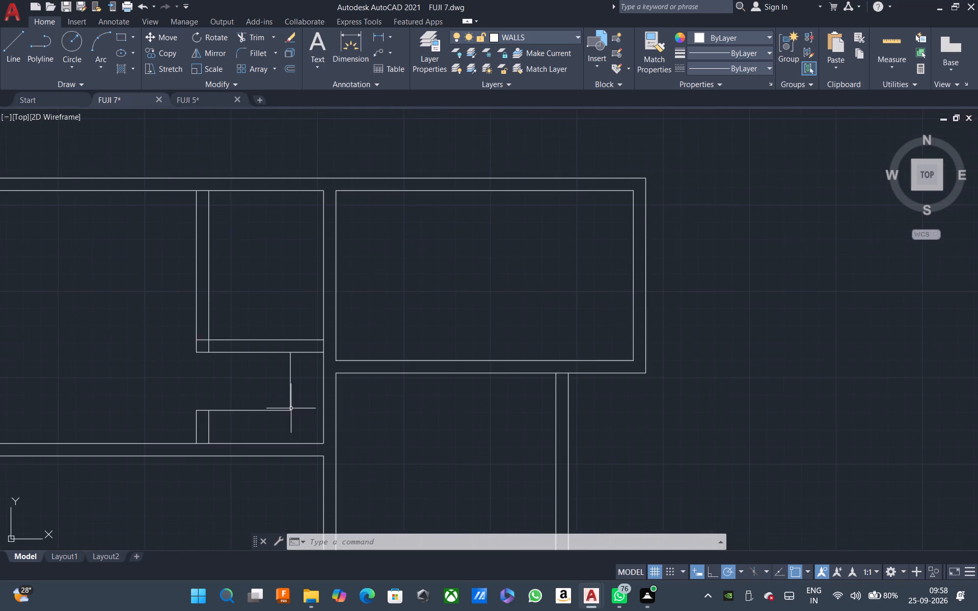
{"action": "scroll", "coordinate": [291, 408], "scroll_direction": "down", "scroll_amount": 2}
{"action": "scroll", "coordinate": [290, 408], "scroll_direction": "up", "scroll_amount": 4}
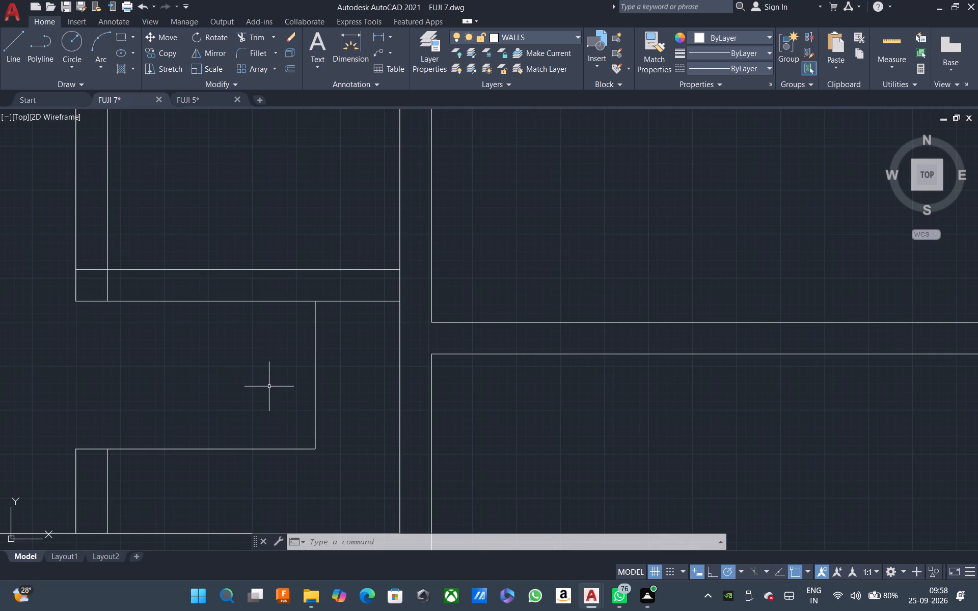
{"action": "left_click", "coordinate": [873, 51]}
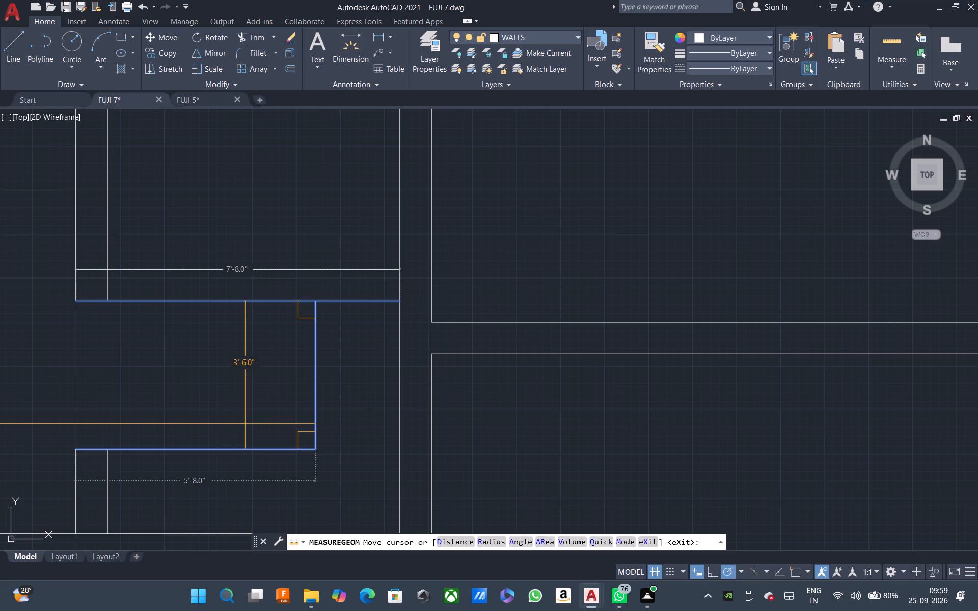
{"action": "key", "text": "ctrl+z"}
{"action": "key", "text": "Escape"}
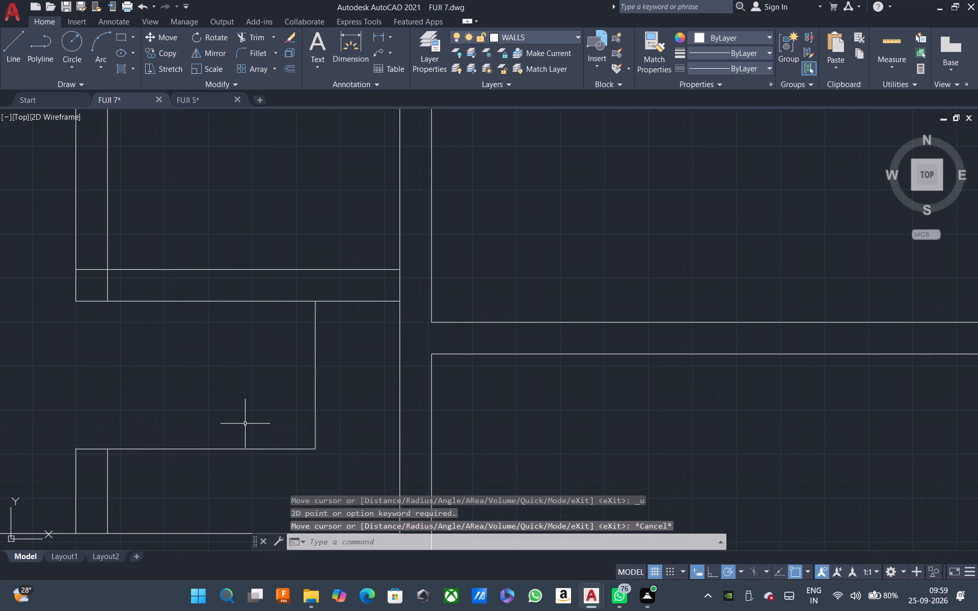
{"action": "key", "text": "ctrl+z"}
{"action": "key", "text": "ctrl+z"}
{"action": "key", "text": "Escape"}
{"action": "key", "text": "Escape"}
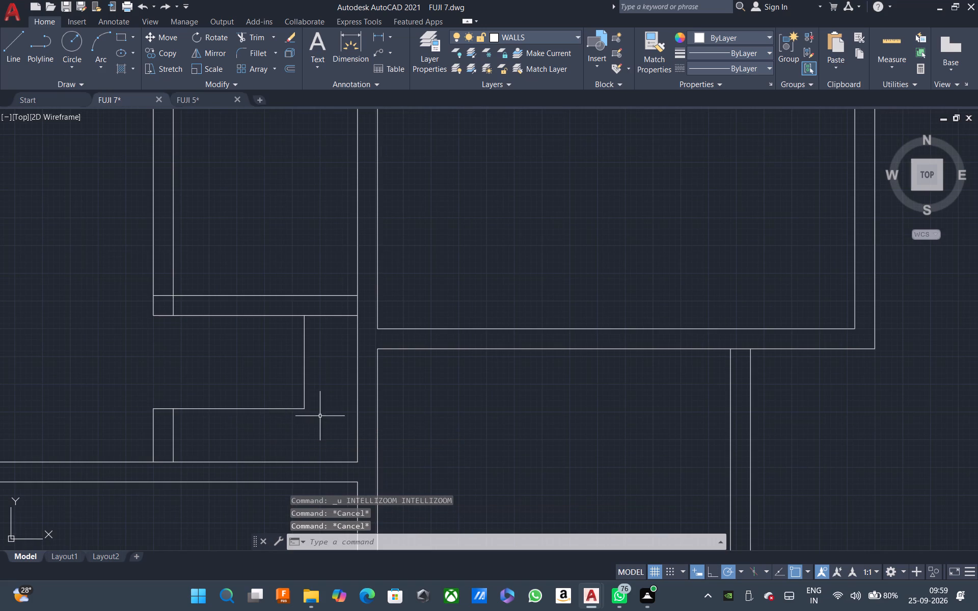
Offset the L-shaped outline's vertical line 6 inches east and its horizontal line 6 inches south.
{"action": "left_click", "coordinate": [322, 418]}
{"action": "left_click", "coordinate": [280, 397]}
{"action": "key", "text": "Escape"}
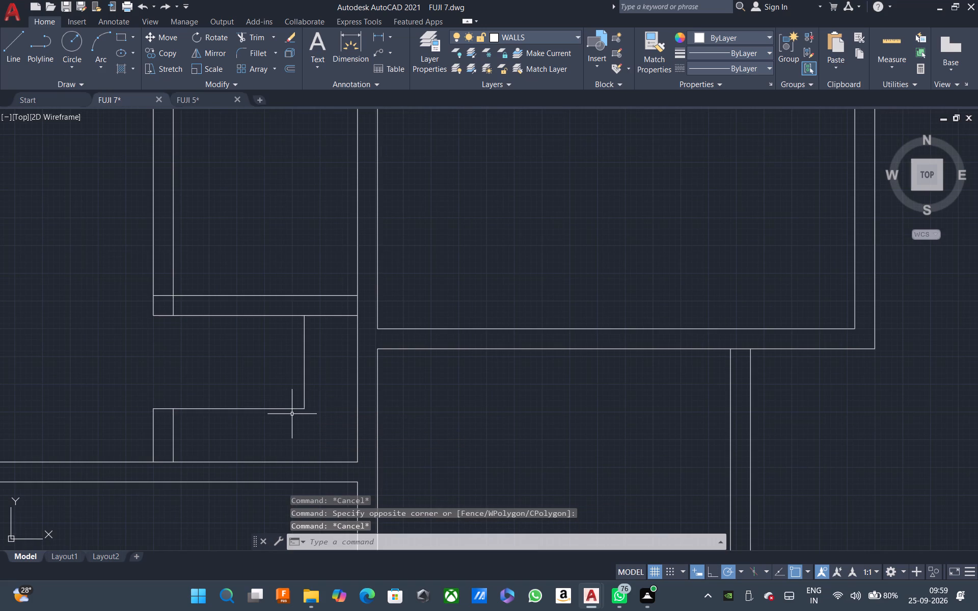
{"action": "type", "text": "O"}
{"action": "key", "text": "space"}
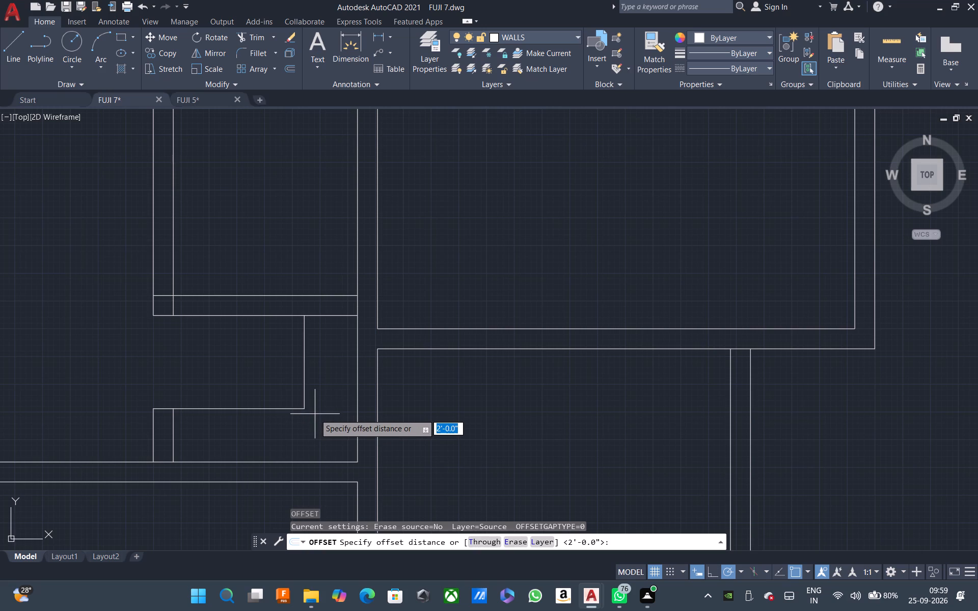
{"action": "key", "text": "6"}
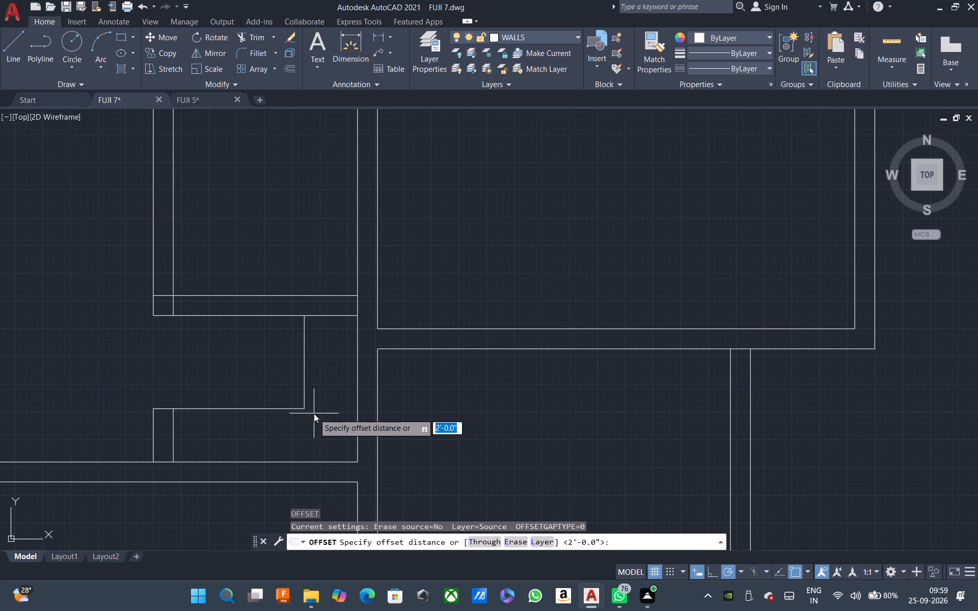
{"action": "key", "text": "space"}
{"action": "left_click", "coordinate": [303, 395]}
{"action": "left_click", "coordinate": [321, 395]}
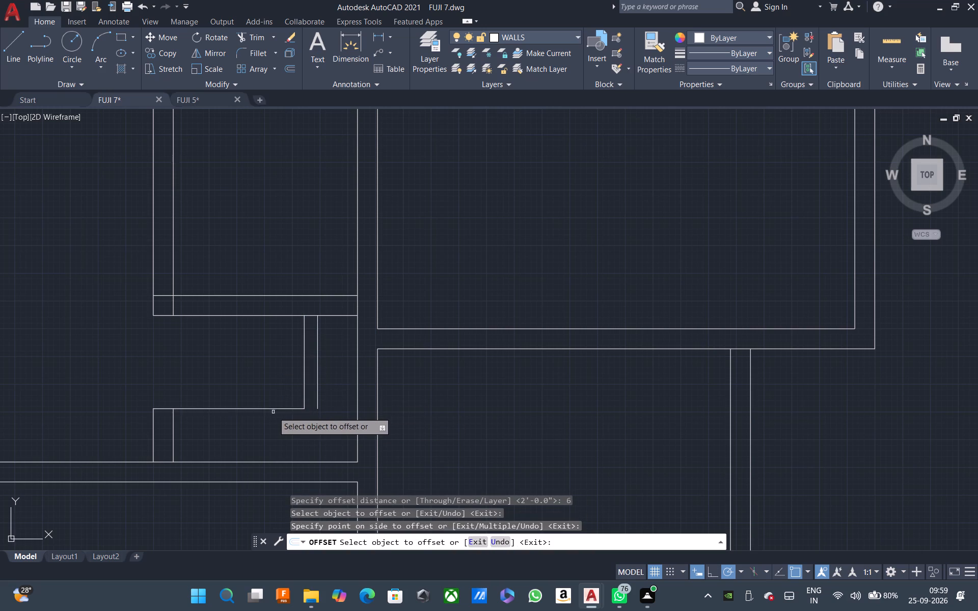
{"action": "left_click", "coordinate": [268, 408]}
{"action": "left_click", "coordinate": [270, 429]}
{"action": "key", "text": "Escape"}
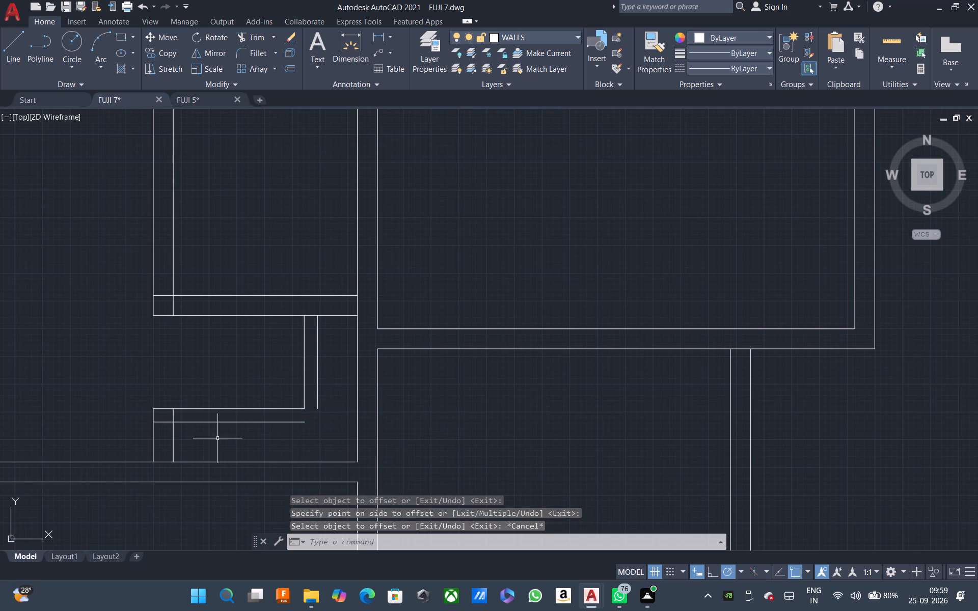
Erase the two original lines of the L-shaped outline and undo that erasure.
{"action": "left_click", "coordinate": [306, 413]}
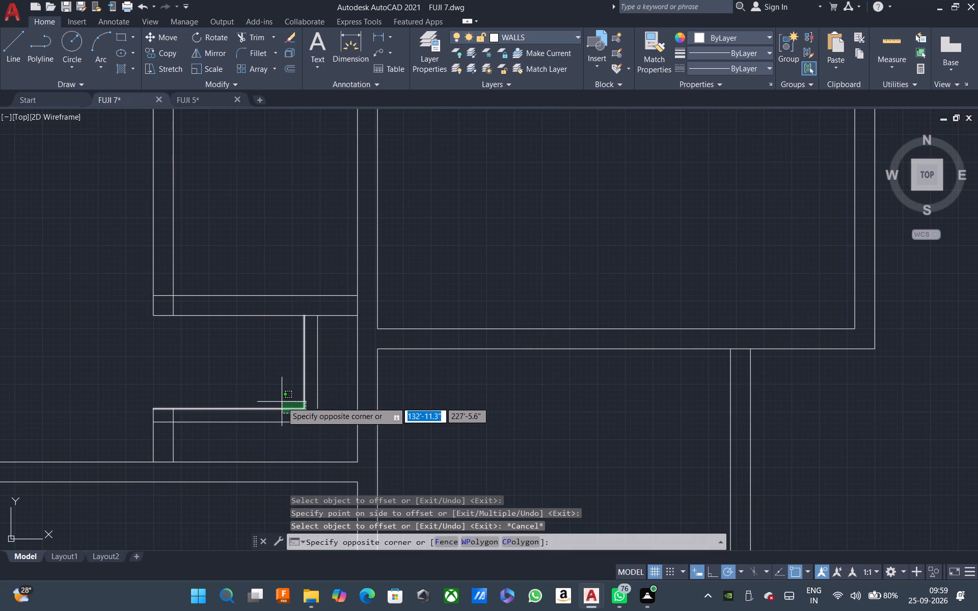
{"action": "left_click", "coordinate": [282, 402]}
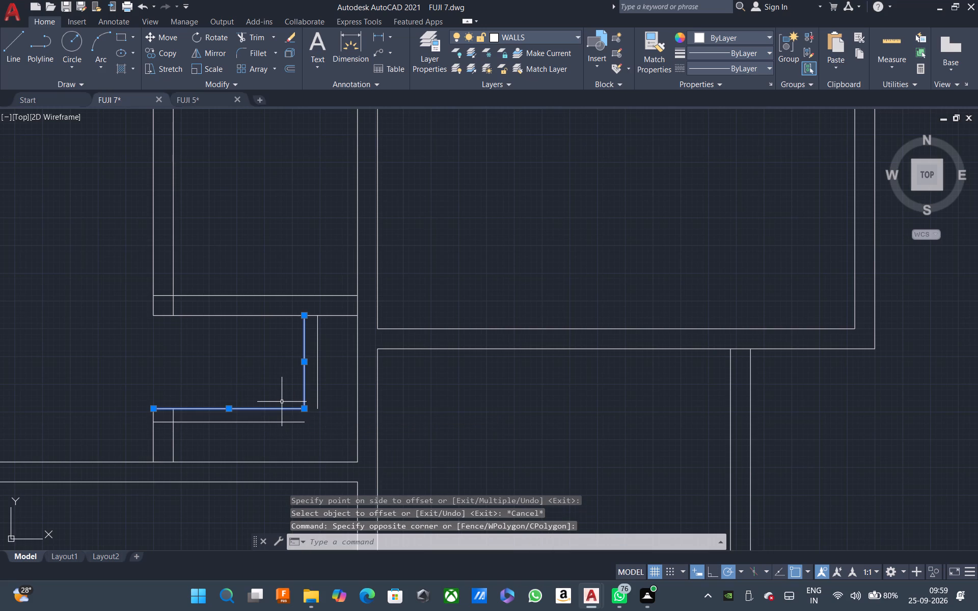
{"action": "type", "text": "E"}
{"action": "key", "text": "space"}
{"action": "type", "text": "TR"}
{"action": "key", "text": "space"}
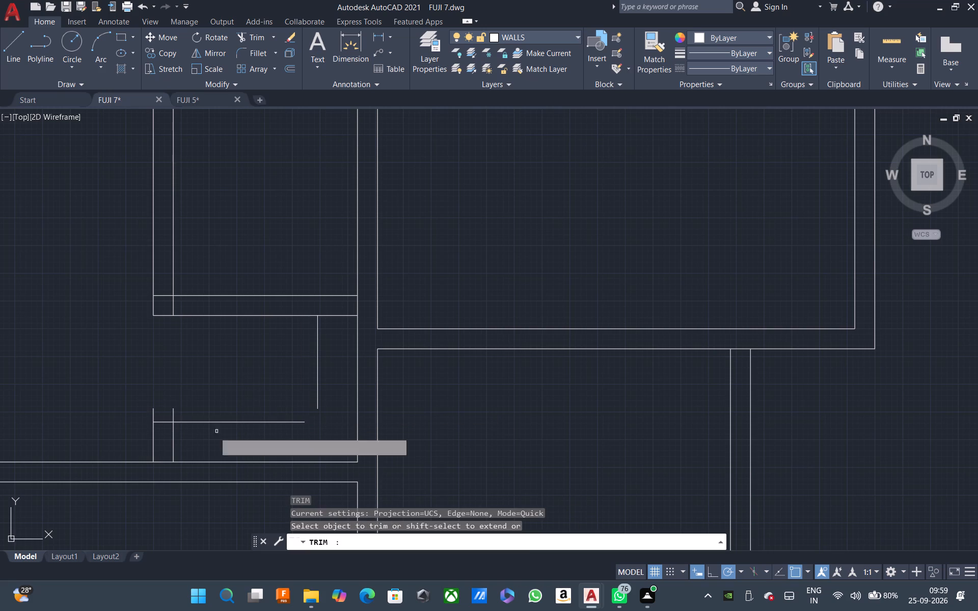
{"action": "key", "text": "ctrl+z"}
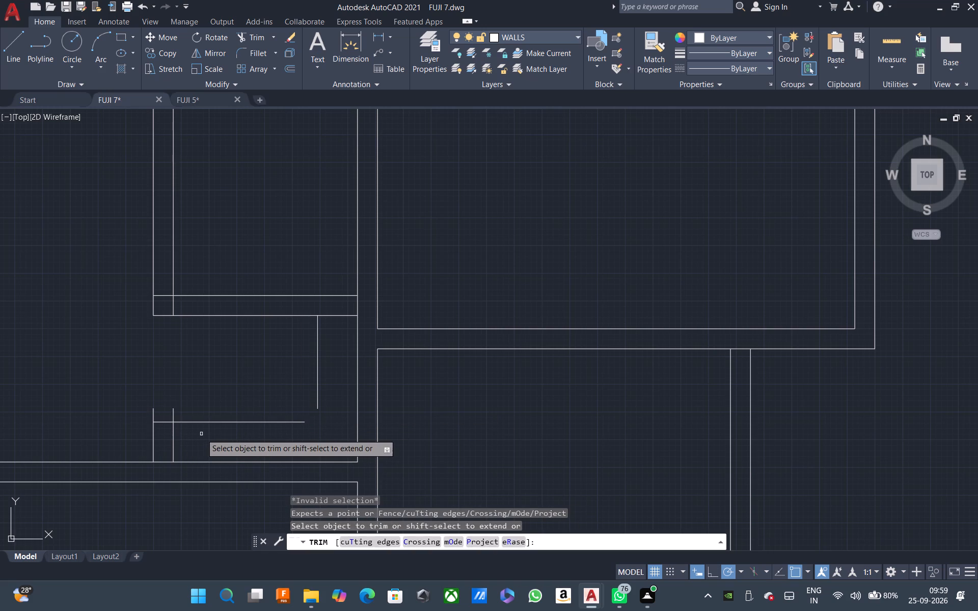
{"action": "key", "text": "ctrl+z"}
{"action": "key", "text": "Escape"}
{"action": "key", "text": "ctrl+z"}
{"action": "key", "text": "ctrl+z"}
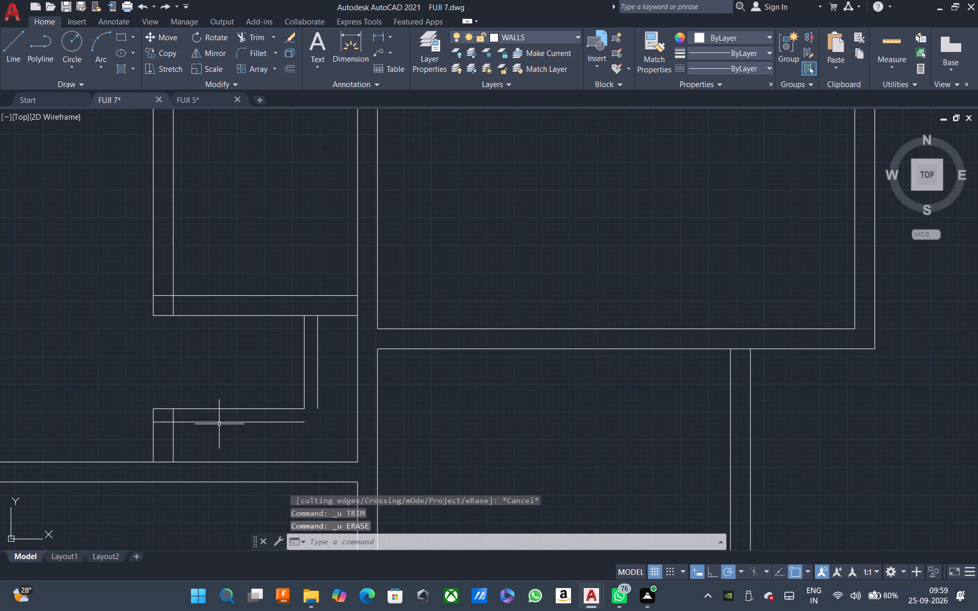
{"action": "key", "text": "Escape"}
Trim away the original inner lines of the L-shaped outline east of the short wall stub, keeping the two offset lines.
{"action": "type", "text": "TR"}
{"action": "key", "text": "space"}
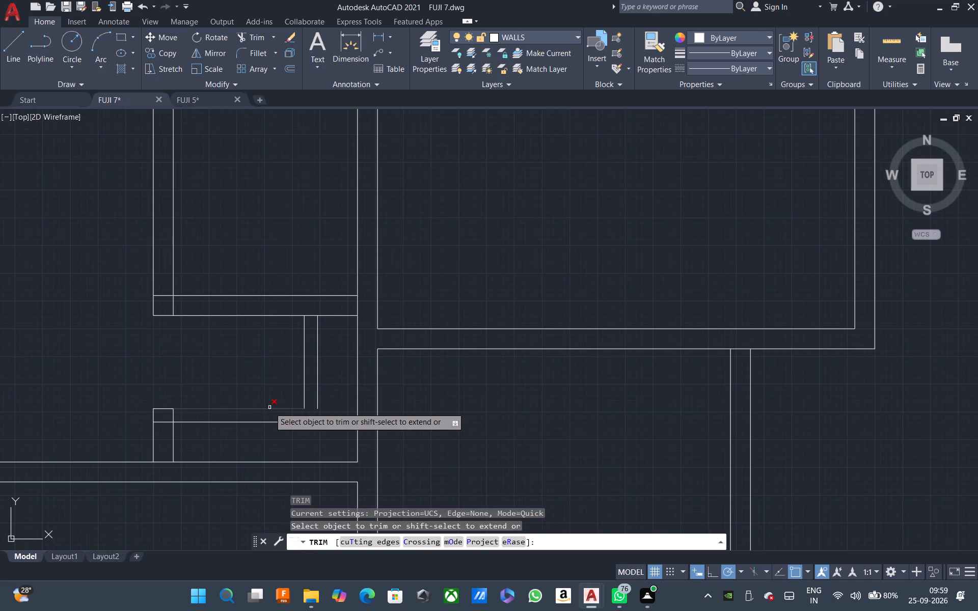
{"action": "left_click", "coordinate": [270, 407]}
{"action": "left_click", "coordinate": [305, 405]}
{"action": "key", "text": "Escape"}
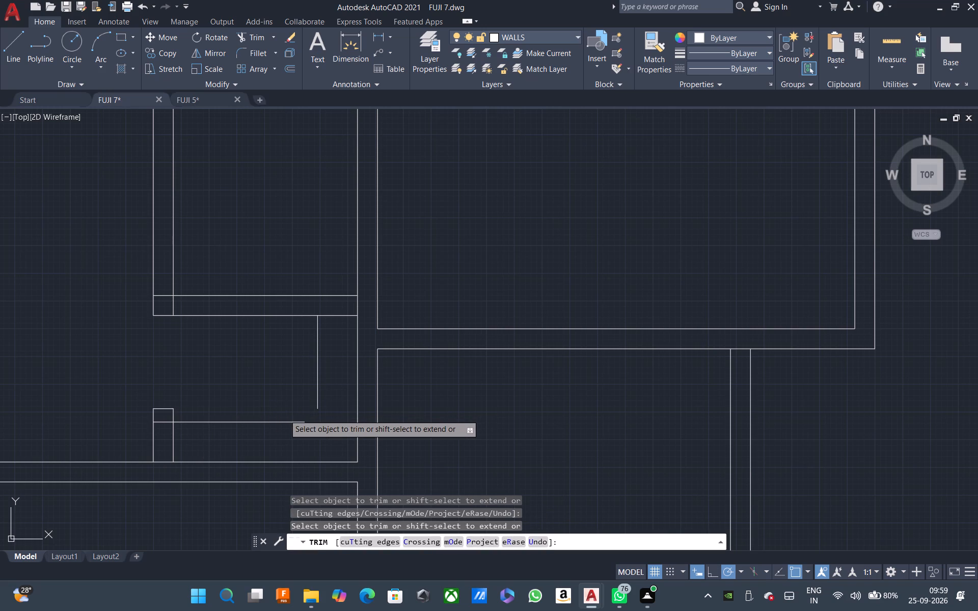
Fillet the offset vertical and horizontal lines of the L-shaped outline with zero radius into a closed square corner.
{"action": "key", "text": "f"}
{"action": "key", "text": "space"}
{"action": "left_click", "coordinate": [319, 407]}
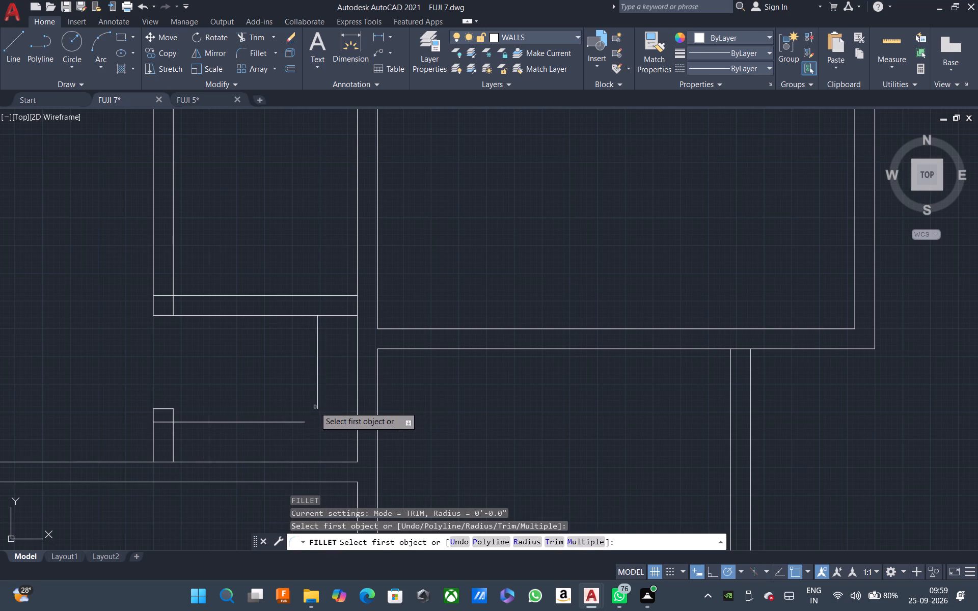
{"action": "left_click", "coordinate": [316, 406]}
{"action": "left_click", "coordinate": [297, 421]}
{"action": "key", "text": "Escape"}
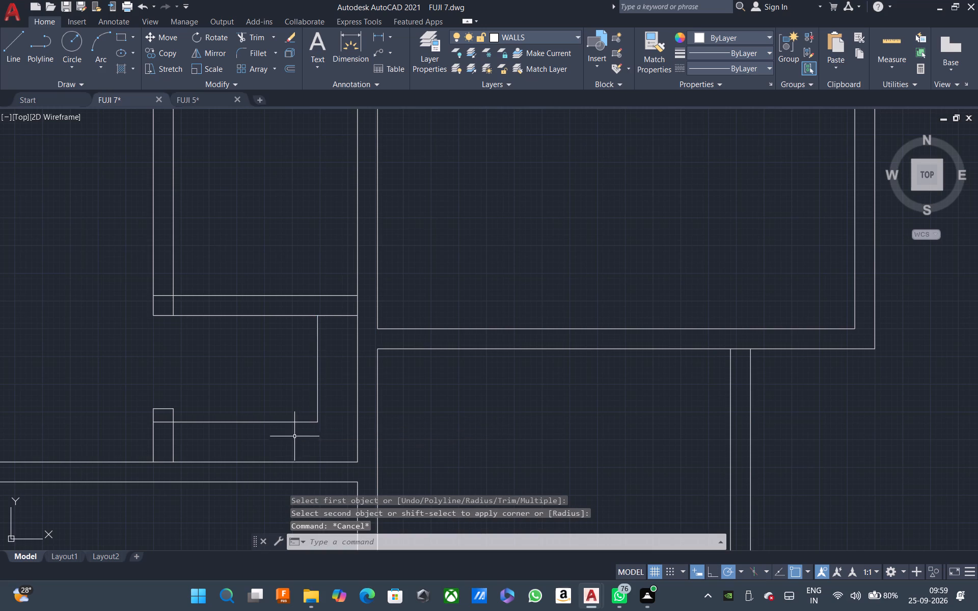
Measure the enlarged L-shaped recess and the small northern room above it with quick measurement.
{"action": "scroll", "coordinate": [171, 409], "scroll_direction": "up", "scroll_amount": 1}
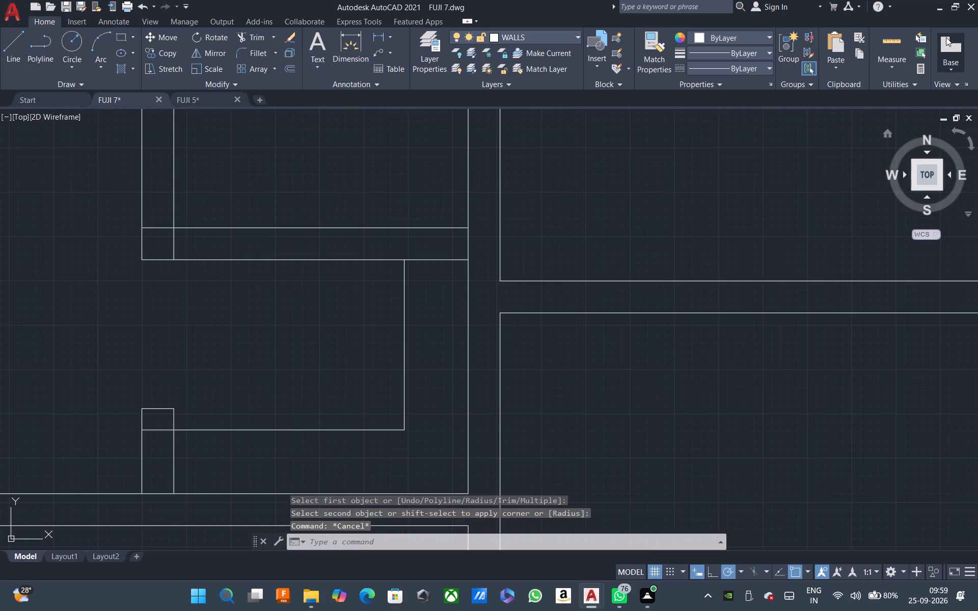
{"action": "left_click", "coordinate": [899, 44]}
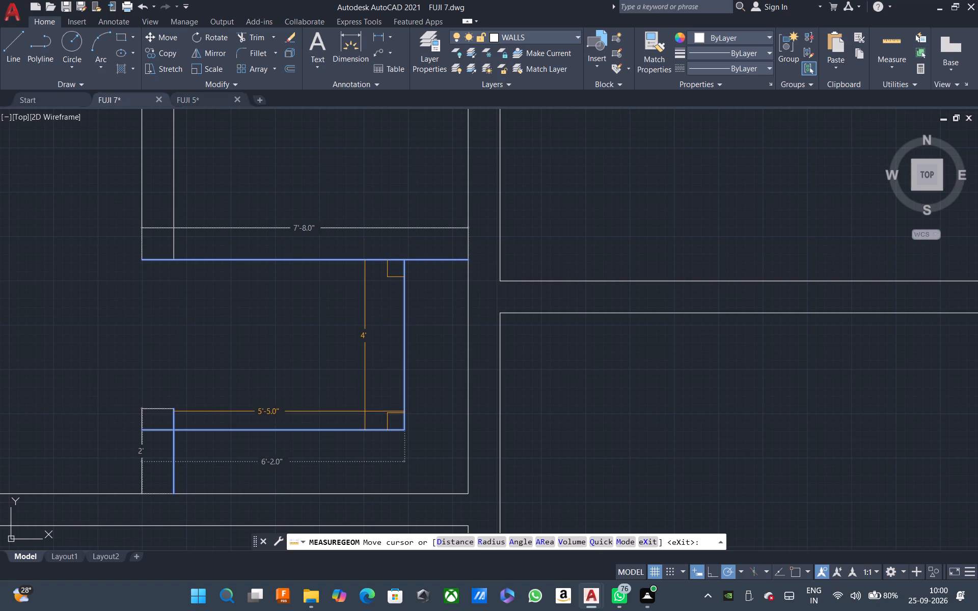
{"action": "scroll", "coordinate": [365, 411], "scroll_direction": "down", "scroll_amount": 1}
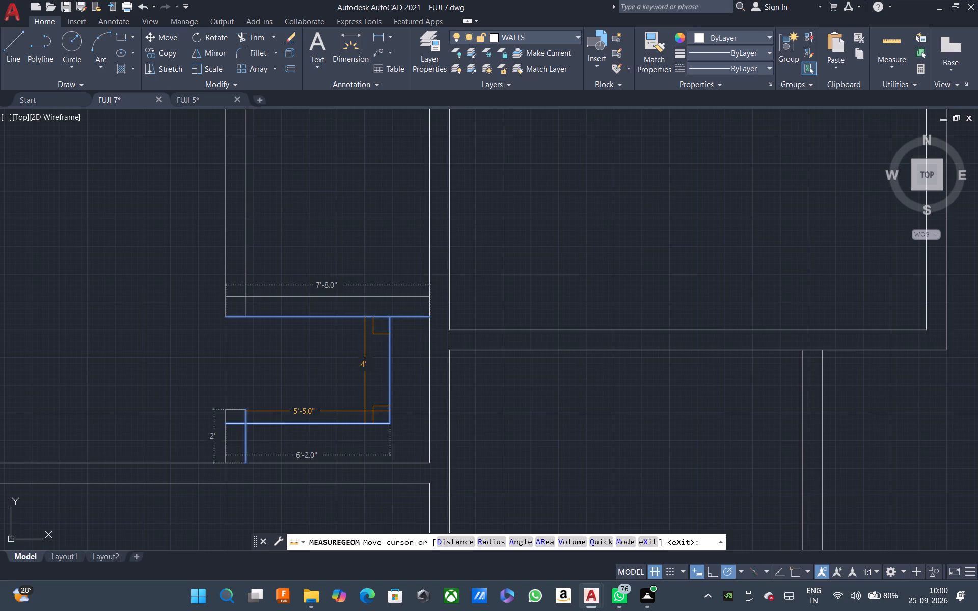
{"action": "scroll", "coordinate": [365, 411], "scroll_direction": "down", "scroll_amount": 1}
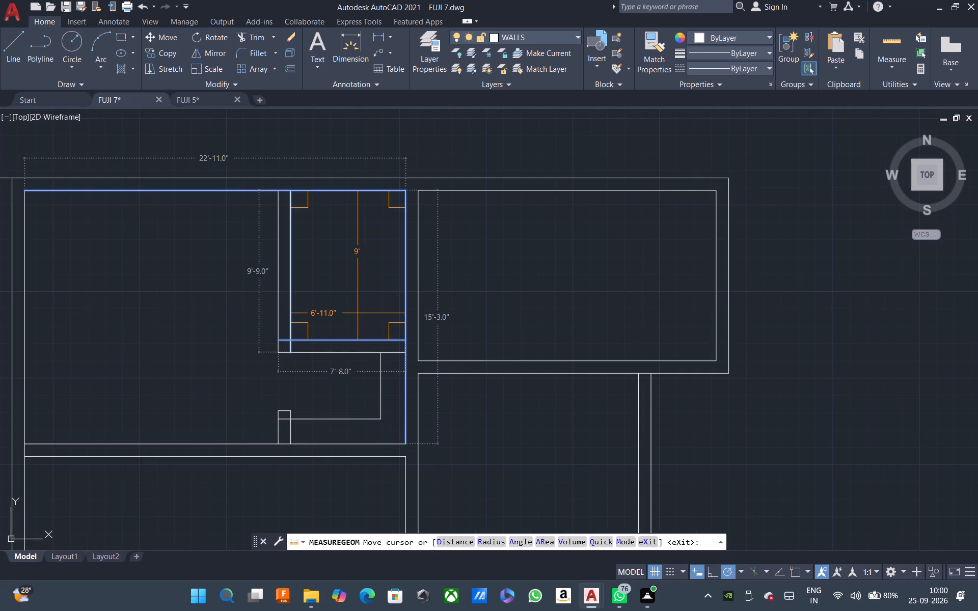
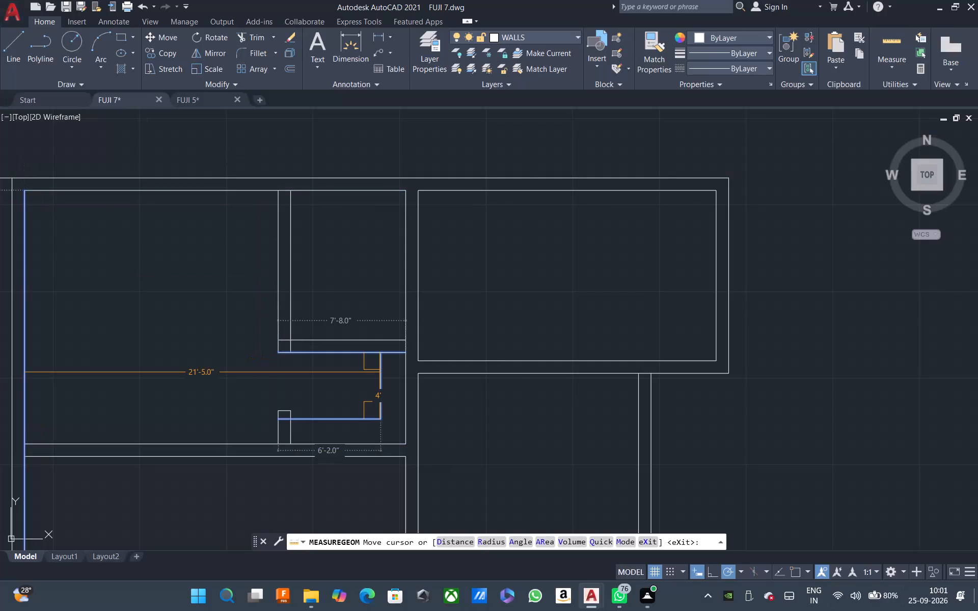
Trim the recess line inside the short wall stub and the wall line across the stub's base.
{"action": "key", "text": "Escape"}
{"action": "scroll", "coordinate": [787, 467], "scroll_direction": "down", "scroll_amount": 2}
{"action": "middle_click_drag", "start_coordinate": [677, 457], "coordinate": [677, 457]}
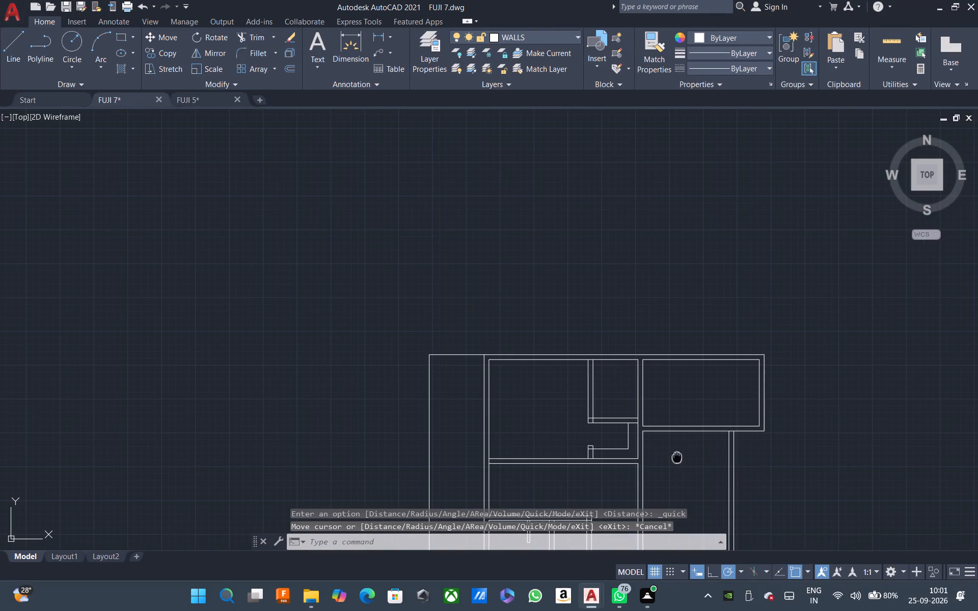
{"action": "middle_click_drag", "start_coordinate": [677, 457], "coordinate": [623, 400]}
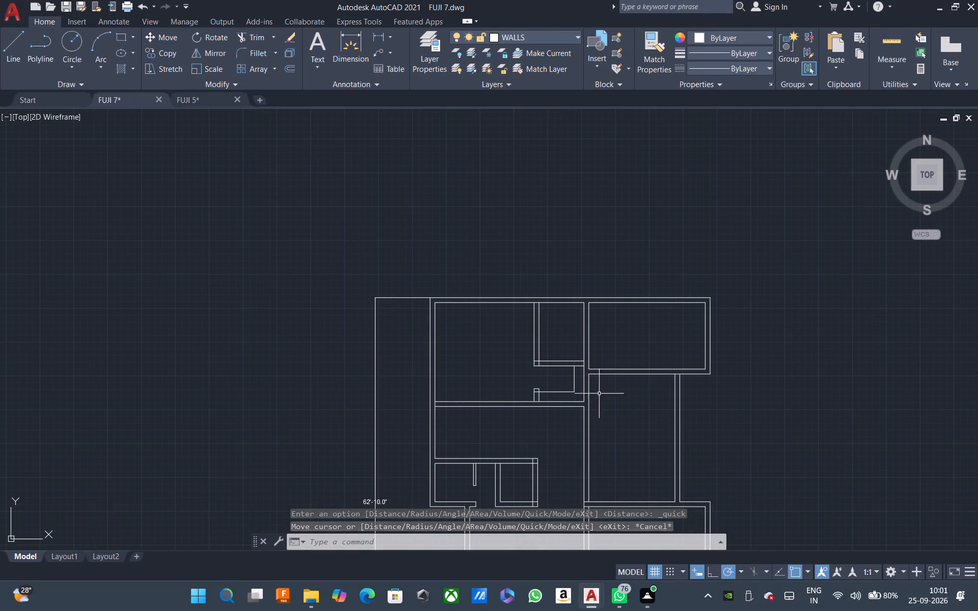
{"action": "scroll", "coordinate": [553, 391], "scroll_direction": "up", "scroll_amount": 2}
{"action": "scroll", "coordinate": [501, 402], "scroll_direction": "up", "scroll_amount": 2}
{"action": "type", "text": "TR"}
{"action": "key", "text": "space"}
{"action": "left_click", "coordinate": [522, 384]}
{"action": "left_click", "coordinate": [532, 441]}
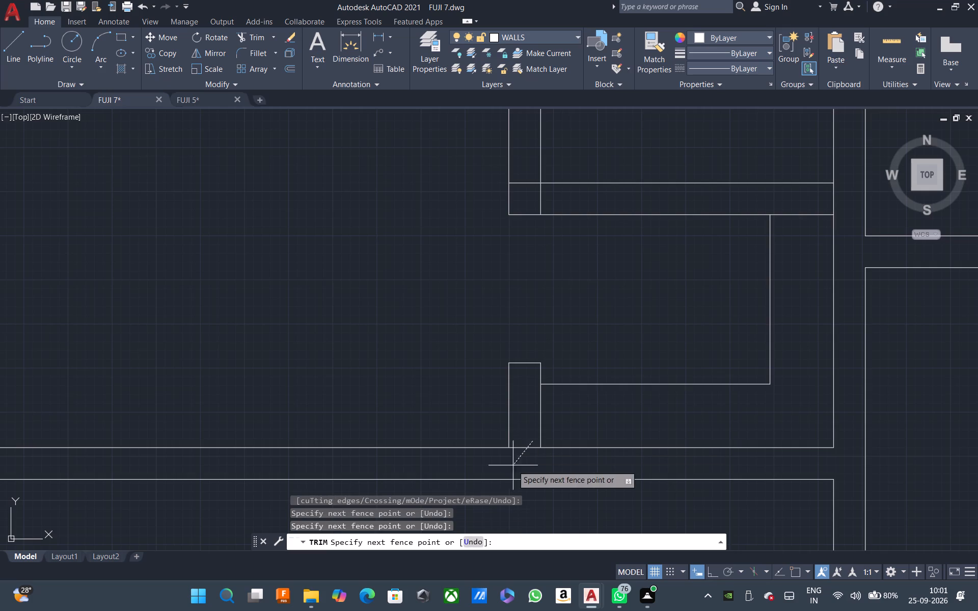
{"action": "left_click", "coordinate": [512, 465]}
{"action": "scroll", "coordinate": [515, 441], "scroll_direction": "down", "scroll_amount": 2}
{"action": "scroll", "coordinate": [517, 333], "scroll_direction": "up", "scroll_amount": 2}
{"action": "key", "text": "Escape"}
{"action": "key", "text": "Escape"}
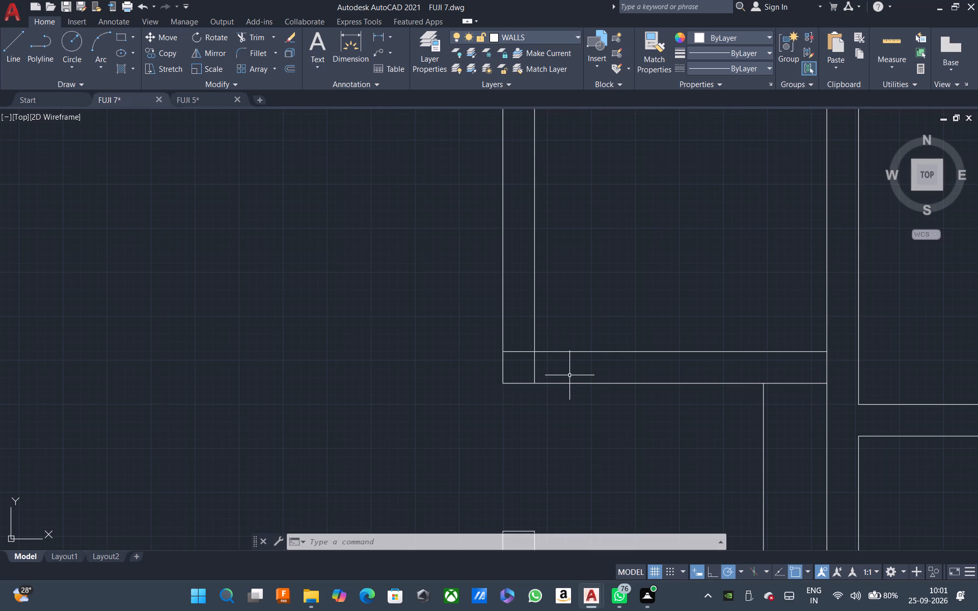
Erase the lower line of the horizontal partition below the small northern room.
{"action": "left_click", "coordinate": [596, 382]}
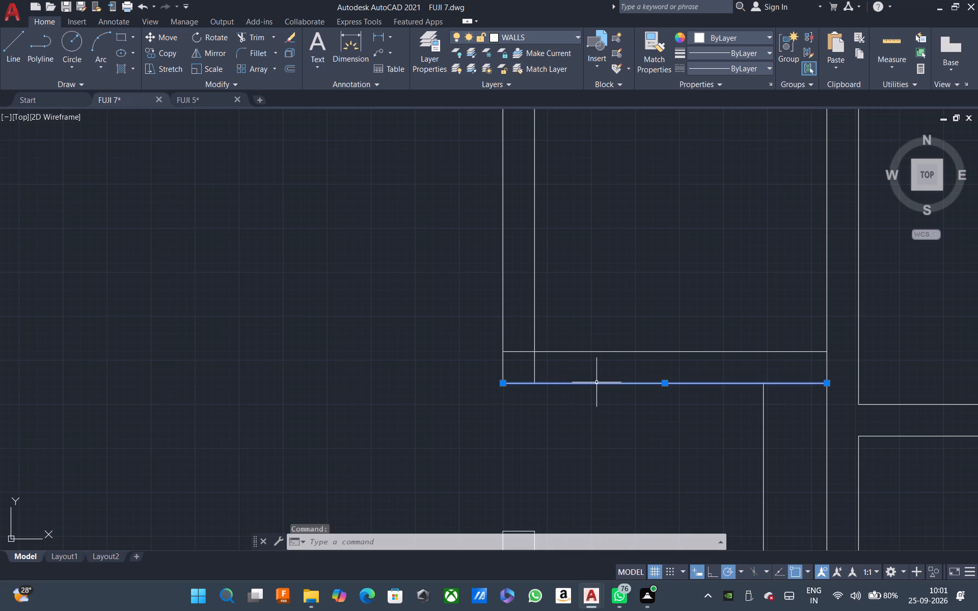
{"action": "type", "text": "E"}
{"action": "key", "text": "space"}
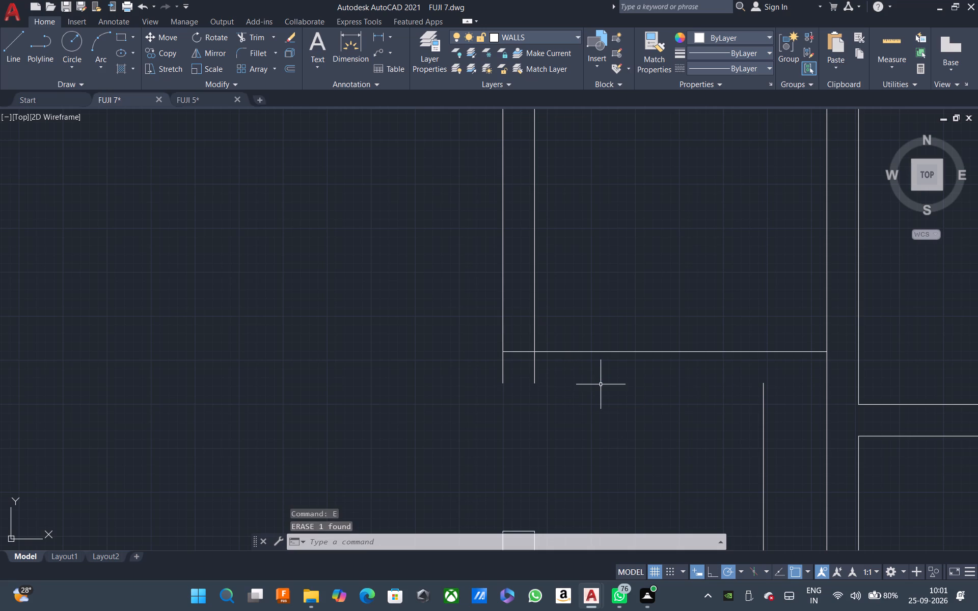
Offset the partition's remaining upper line 4.5" southward to form a thinner wall.
{"action": "type", "text": "O"}
{"action": "key", "text": "space"}
{"action": "key", "text": "4"}
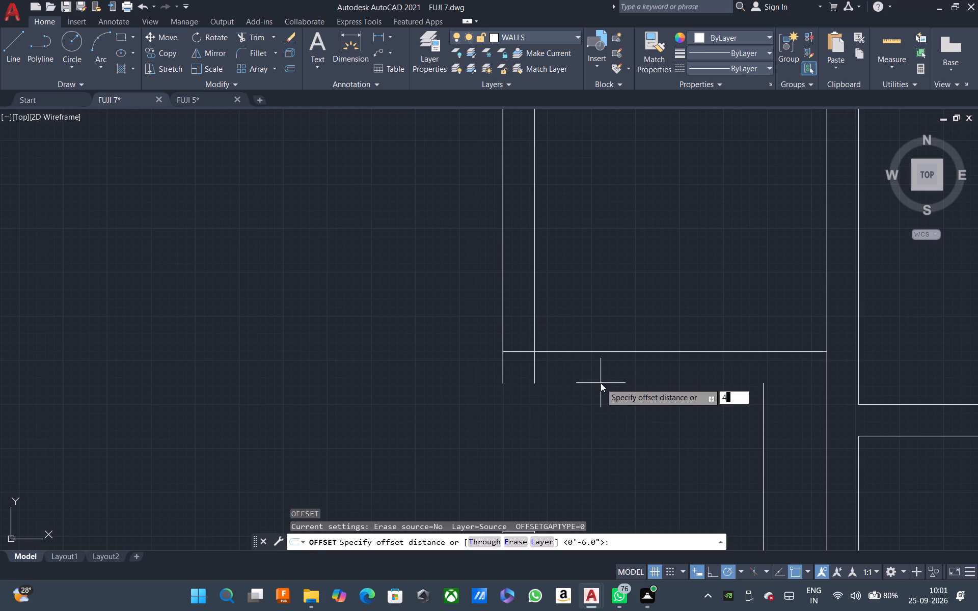
{"action": "type", "text": ".5"}
{"action": "key", "text": "space"}
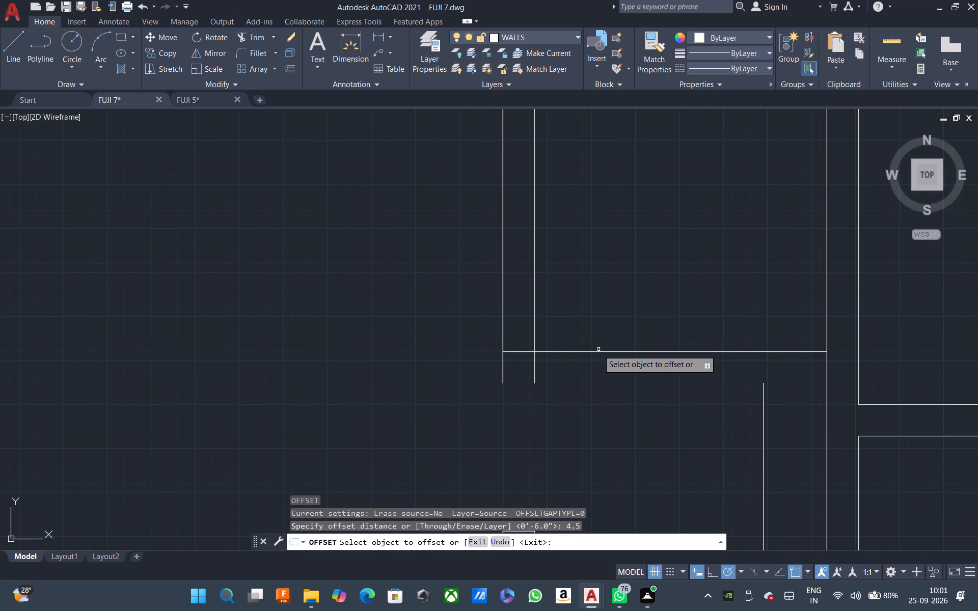
{"action": "left_click", "coordinate": [598, 350]}
{"action": "left_click", "coordinate": [602, 379]}
{"action": "key", "text": "Escape"}
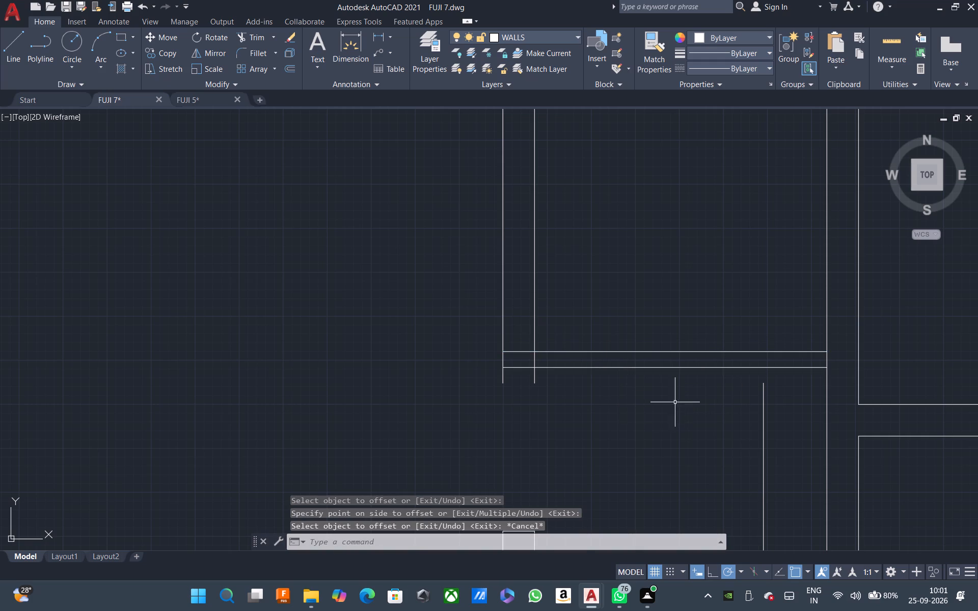
Measure the recess below the thinner partition with quick measurement.
{"action": "left_click", "coordinate": [892, 20]}
{"action": "left_click", "coordinate": [883, 55]}
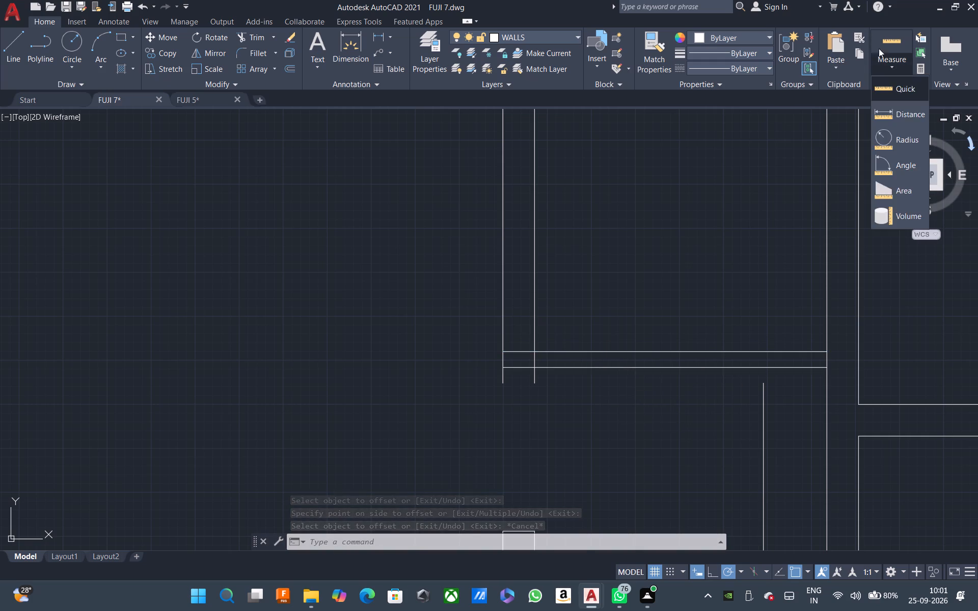
{"action": "left_click", "coordinate": [881, 43]}
{"action": "left_click", "coordinate": [882, 40]}
{"action": "scroll", "coordinate": [691, 318], "scroll_direction": "down", "scroll_amount": 1}
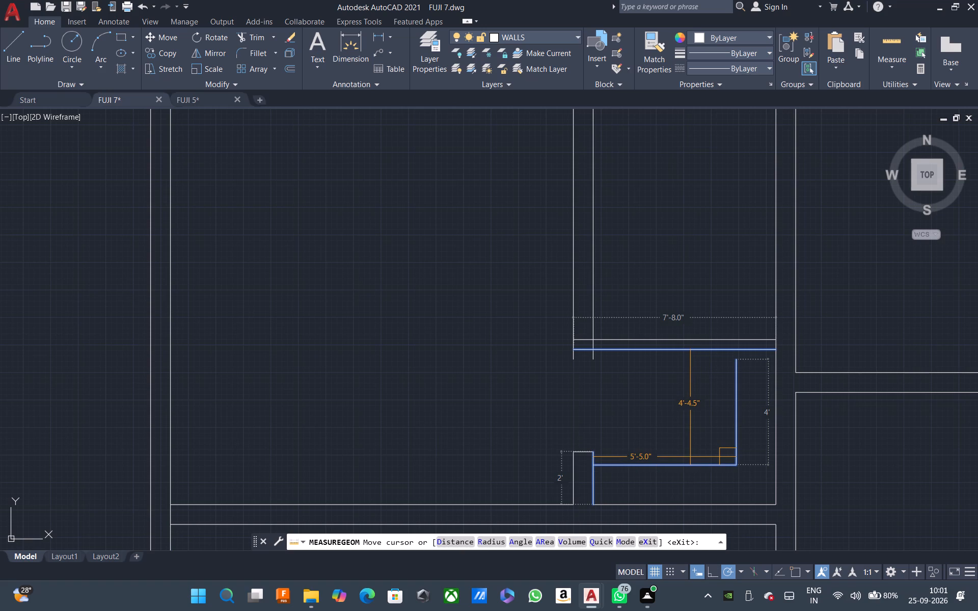
{"action": "key", "text": "Escape"}
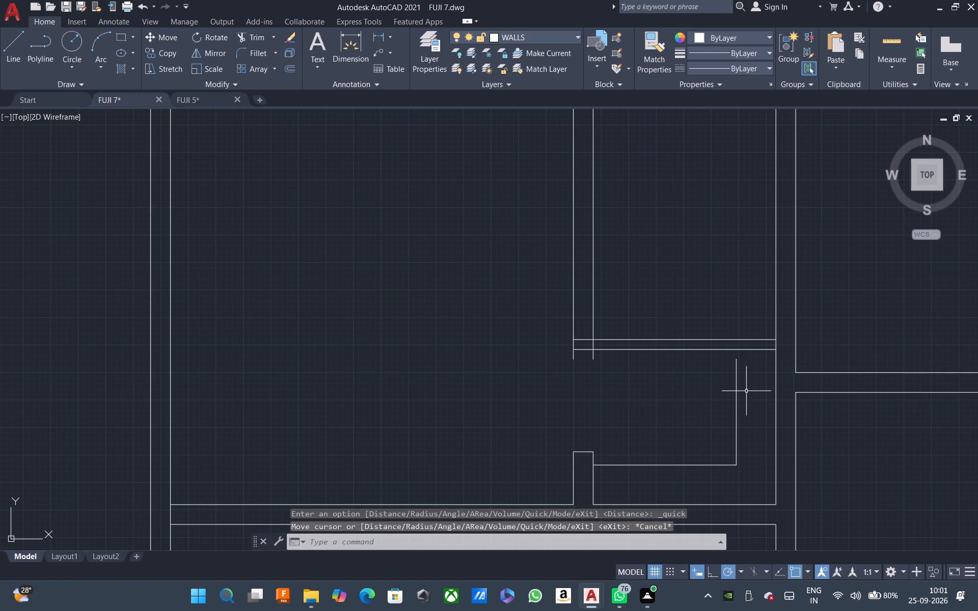
Extend the recess's vertical line north to the underside of the thinner partition.
{"action": "type", "text": "EX"}
{"action": "key", "text": "space"}
{"action": "left_click", "coordinate": [771, 394]}
{"action": "left_click", "coordinate": [708, 398]}
{"action": "key", "text": "Escape"}
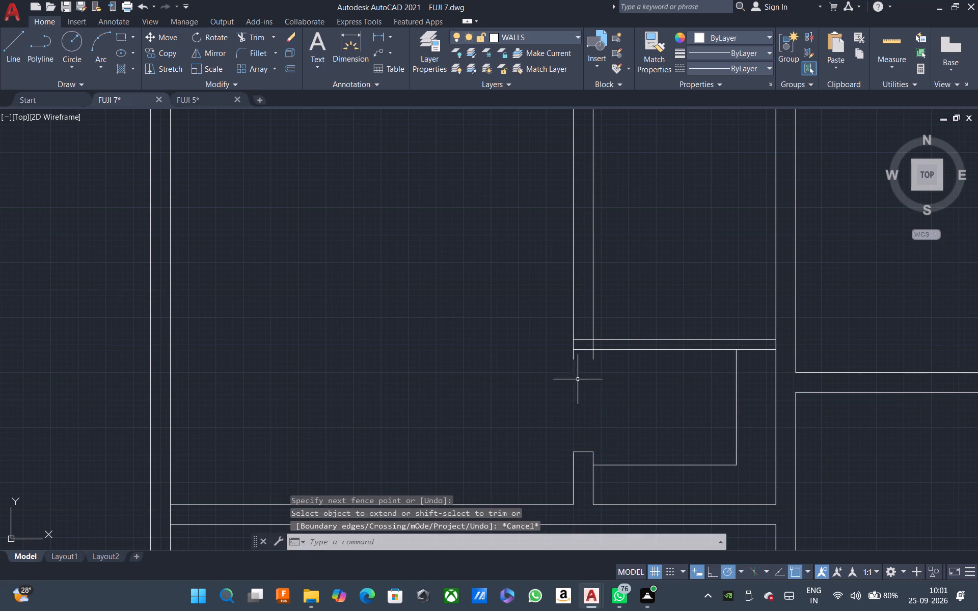
Trim the vertical wall ends overhanging below the thinner partition and the partition's upper line within the vertical wall's thickness.
{"action": "type", "text": "TR"}
{"action": "key", "text": "space"}
{"action": "scroll", "coordinate": [593, 359], "scroll_direction": "up", "scroll_amount": 1}
{"action": "left_click", "coordinate": [616, 348]}
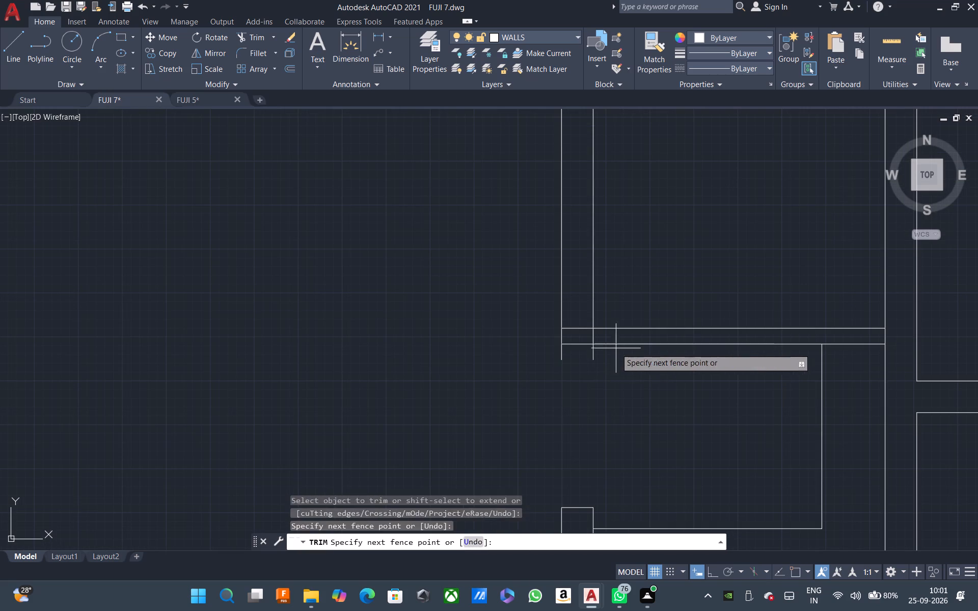
{"action": "left_click", "coordinate": [522, 355]}
{"action": "scroll", "coordinate": [636, 388], "scroll_direction": "down", "scroll_amount": 1}
{"action": "scroll", "coordinate": [595, 360], "scroll_direction": "up", "scroll_amount": 3}
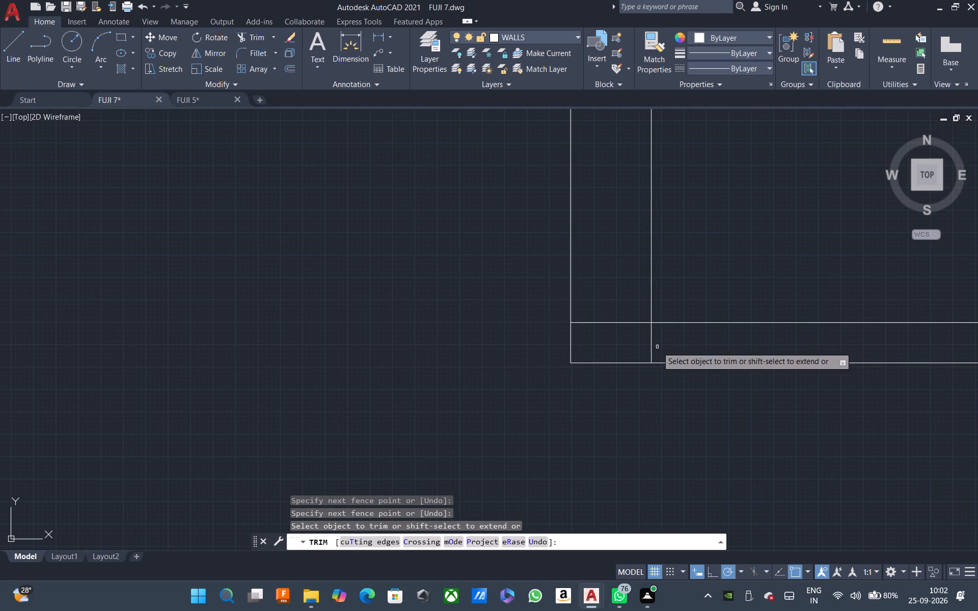
{"action": "left_click", "coordinate": [657, 346]}
{"action": "left_click", "coordinate": [669, 346]}
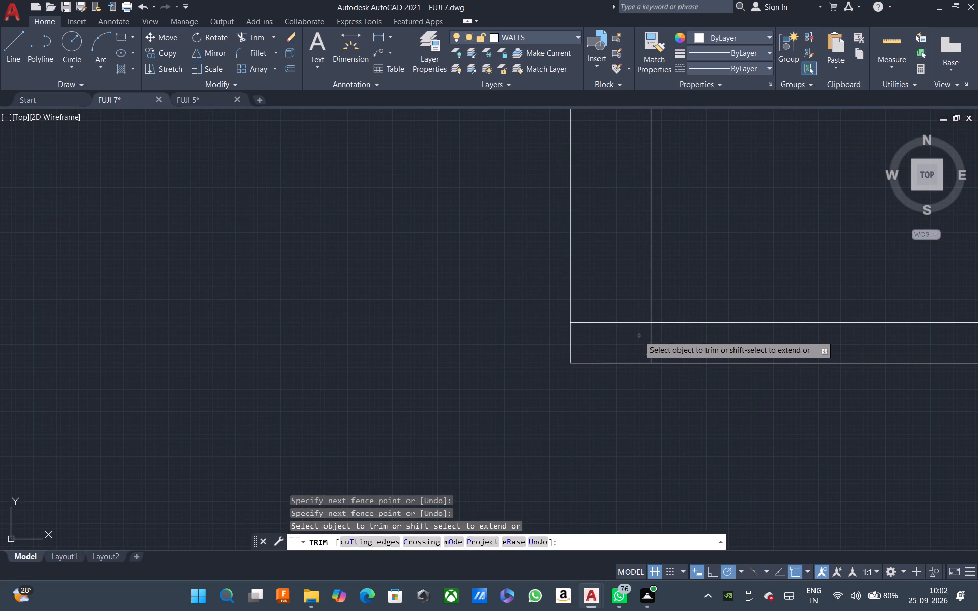
{"action": "left_click", "coordinate": [619, 325]}
{"action": "left_click", "coordinate": [613, 317]}
{"action": "scroll", "coordinate": [624, 326], "scroll_direction": "down", "scroll_amount": 2}
{"action": "key", "text": "Escape"}
{"action": "middle_click_drag", "start_coordinate": [716, 413], "coordinate": [618, 418]}
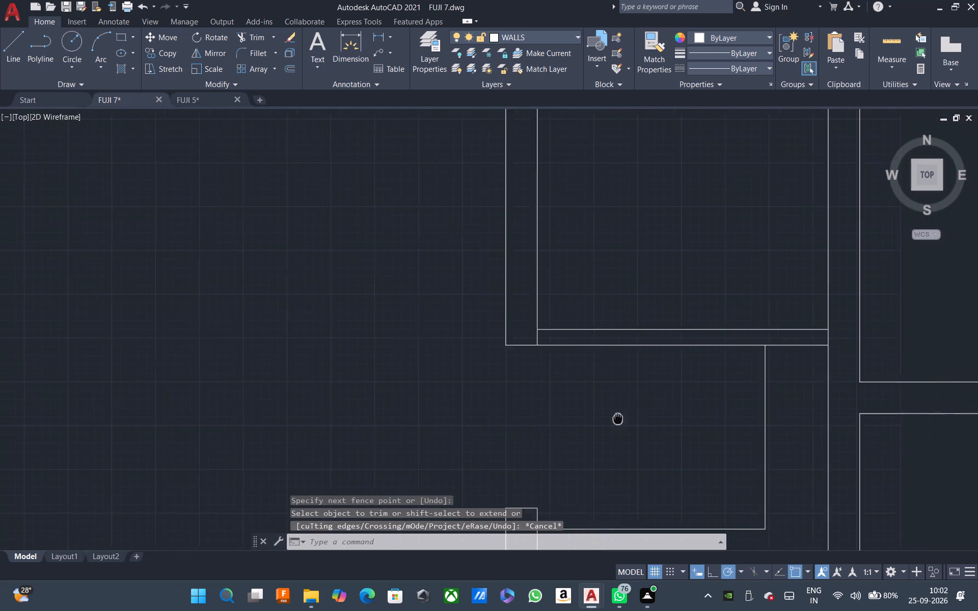
{"action": "middle_click_drag", "start_coordinate": [618, 418], "coordinate": [580, 419]}
{"action": "key", "text": "Escape"}
{"action": "key", "text": "Escape"}
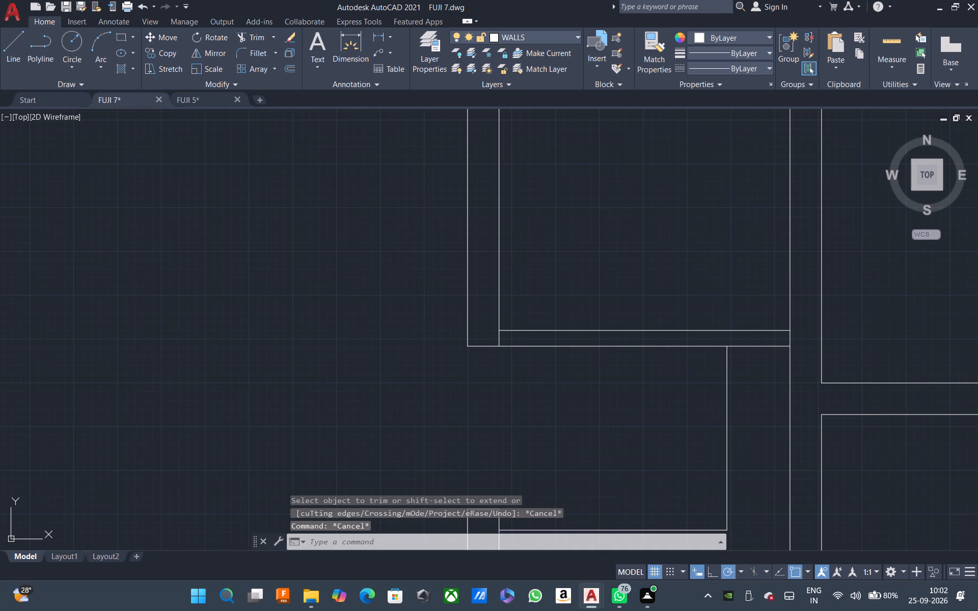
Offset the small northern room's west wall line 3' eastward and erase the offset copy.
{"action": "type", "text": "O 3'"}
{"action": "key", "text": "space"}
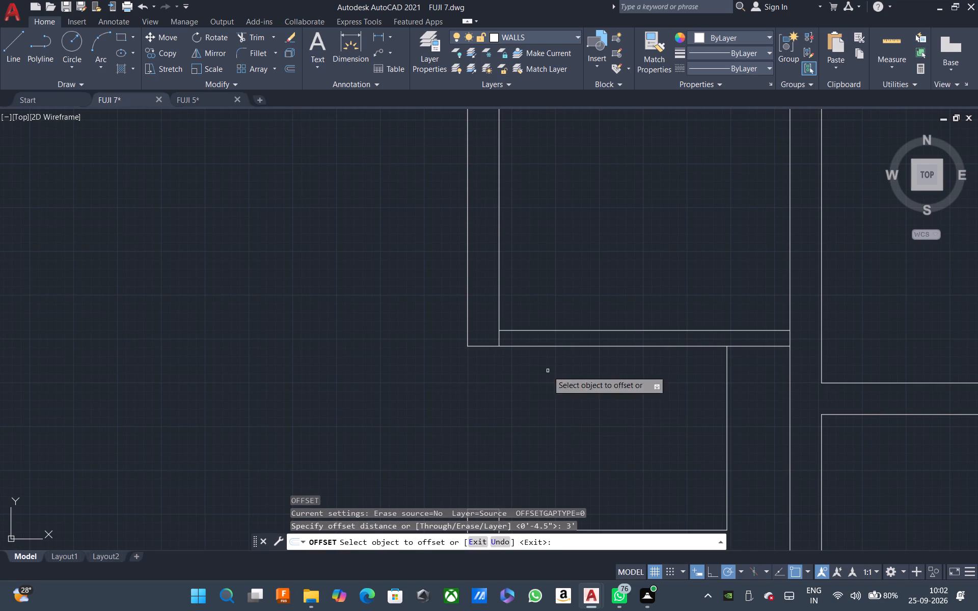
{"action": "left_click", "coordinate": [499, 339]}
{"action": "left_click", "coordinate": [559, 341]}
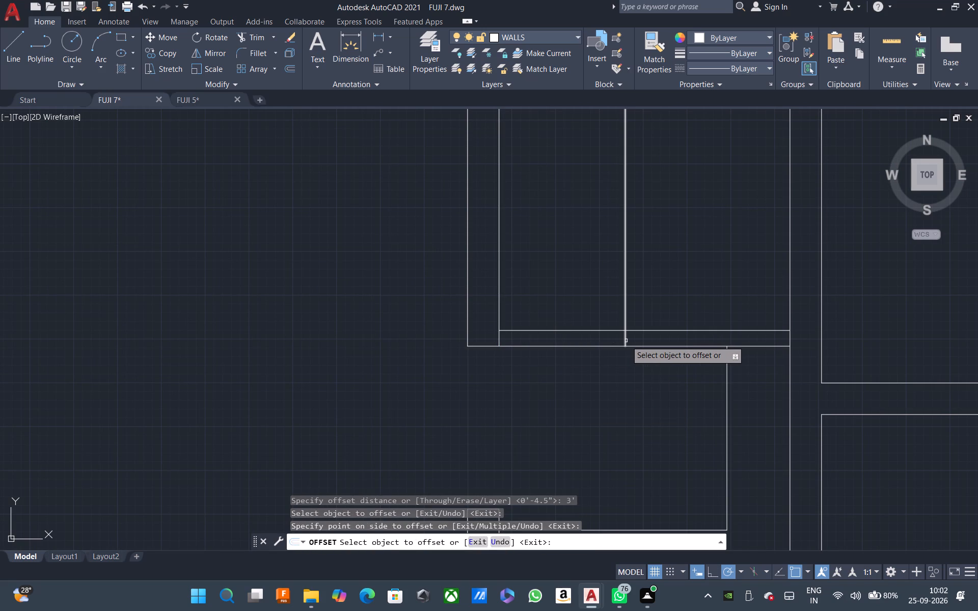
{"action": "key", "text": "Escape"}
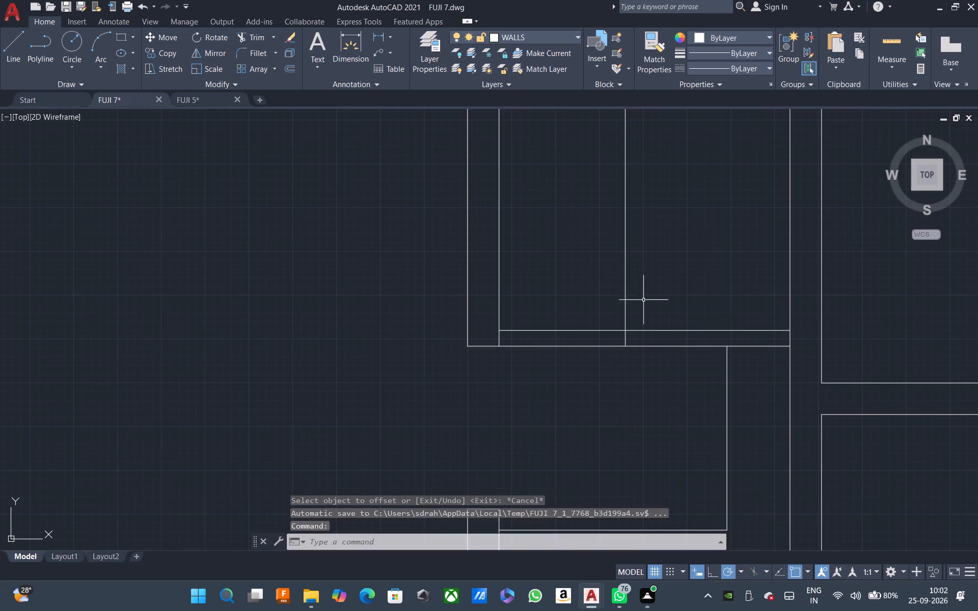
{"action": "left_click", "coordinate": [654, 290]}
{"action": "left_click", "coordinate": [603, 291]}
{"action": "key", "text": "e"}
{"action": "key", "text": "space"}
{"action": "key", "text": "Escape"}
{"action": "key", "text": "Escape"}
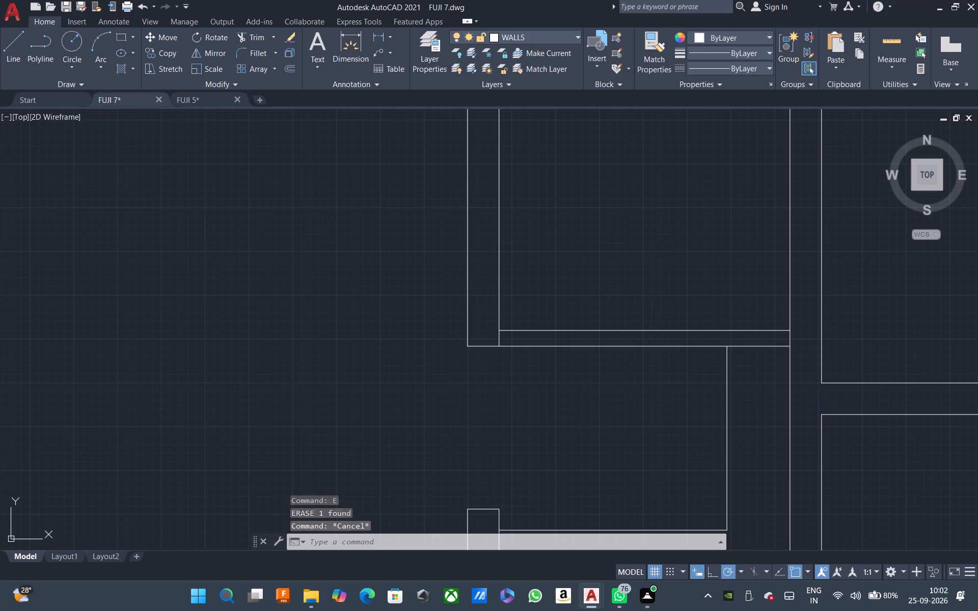
Offset the small northern room's west wall line 2'-6" eastward, and its copy another 2'-6", to mark an opening's jambs.
{"action": "type", "text": "O 2"}
{"action": "type", "text": "'6"}
{"action": "key", "text": "space"}
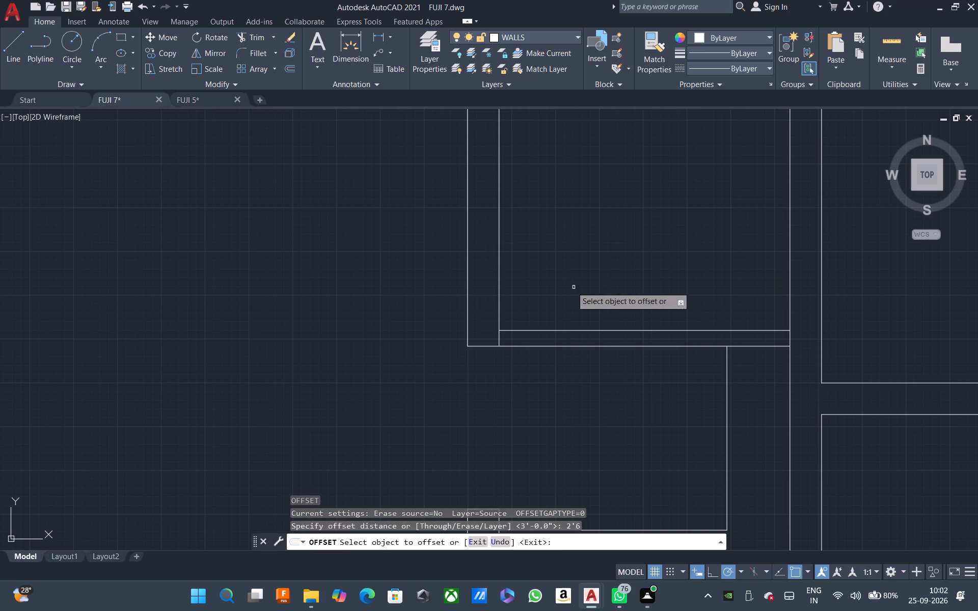
{"action": "left_click", "coordinate": [497, 283]}
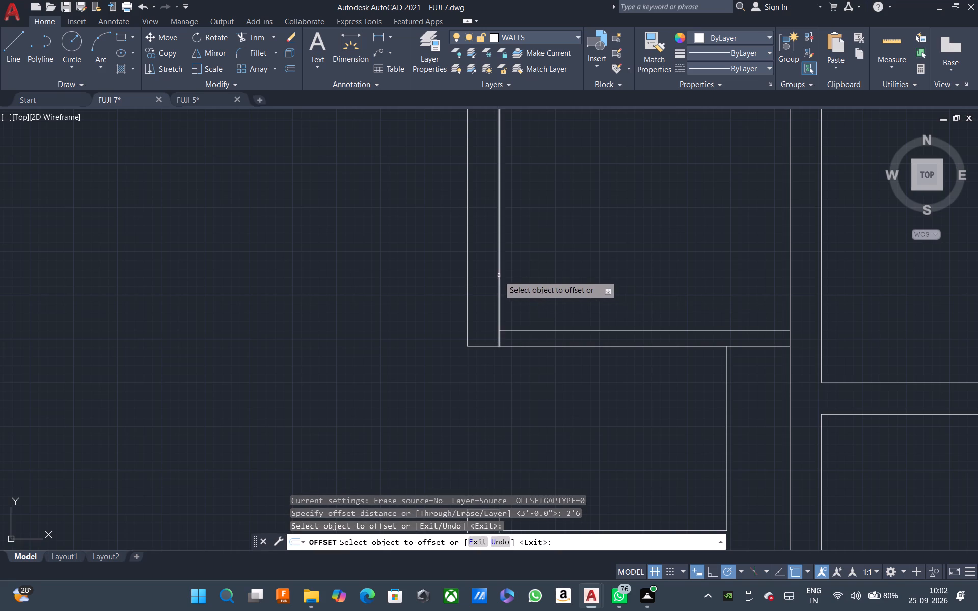
{"action": "left_click", "coordinate": [498, 275]}
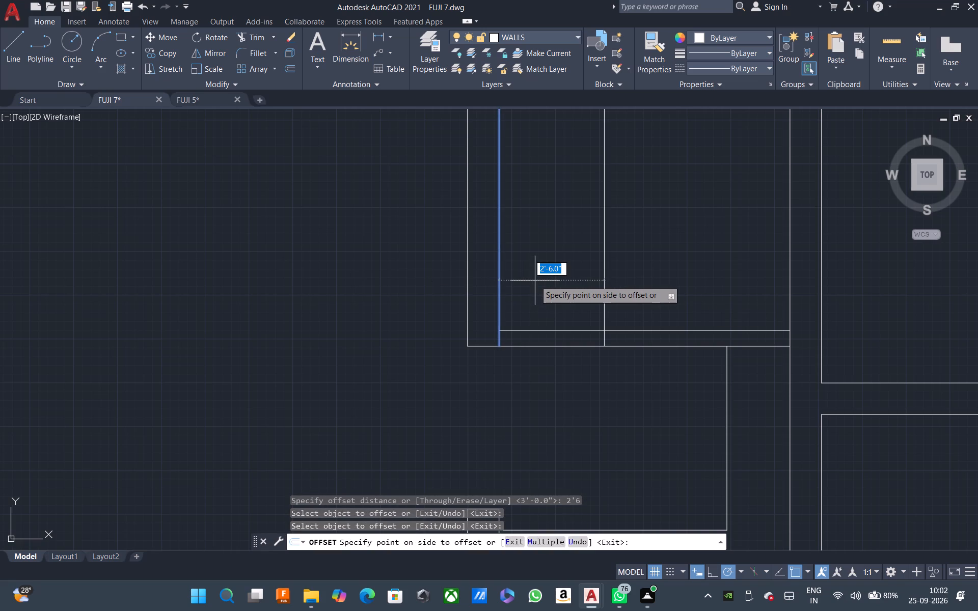
{"action": "left_click", "coordinate": [535, 281]}
{"action": "key", "text": "Escape"}
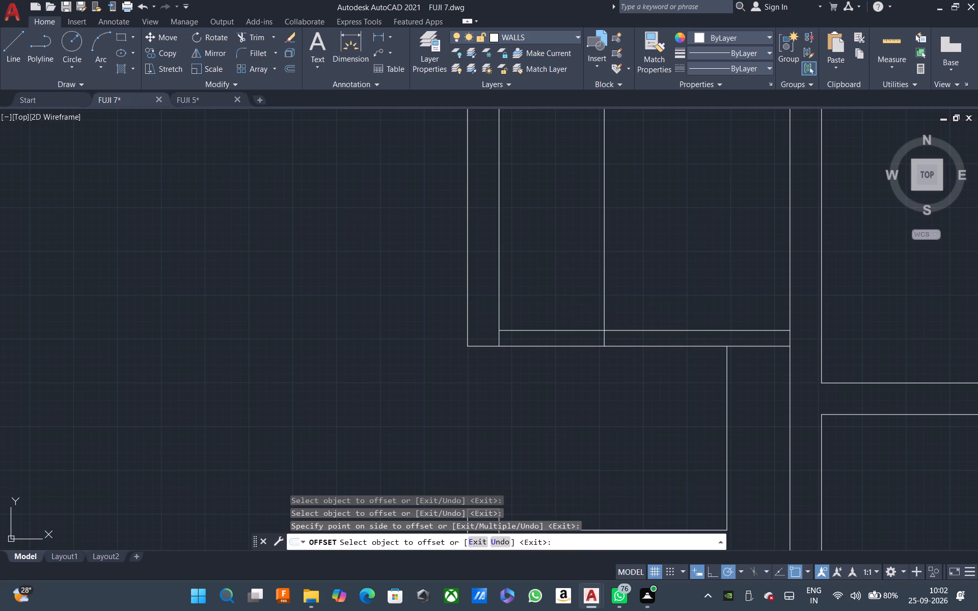
{"action": "key", "text": "space"}
{"action": "key", "text": "space"}
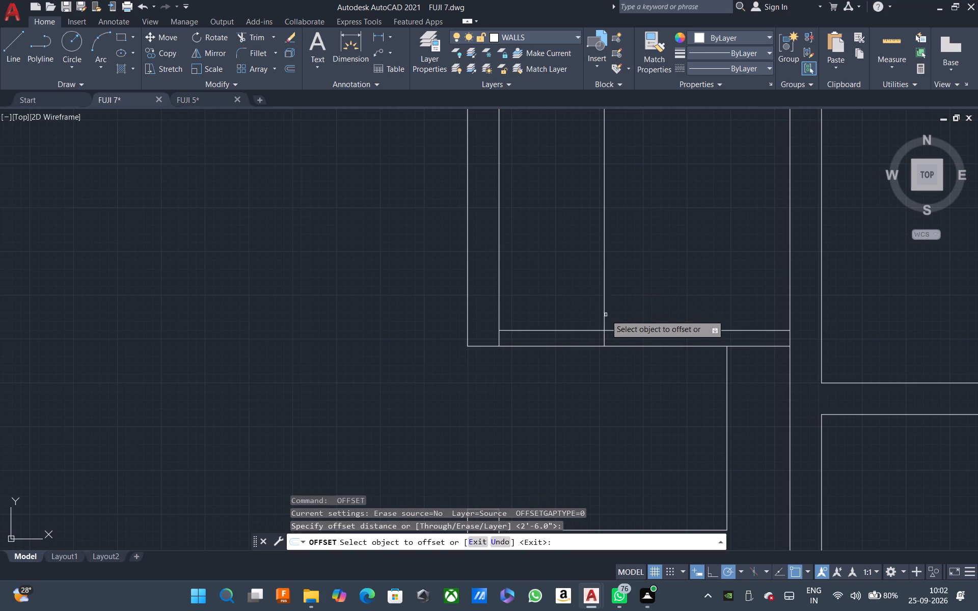
{"action": "left_click", "coordinate": [603, 314]}
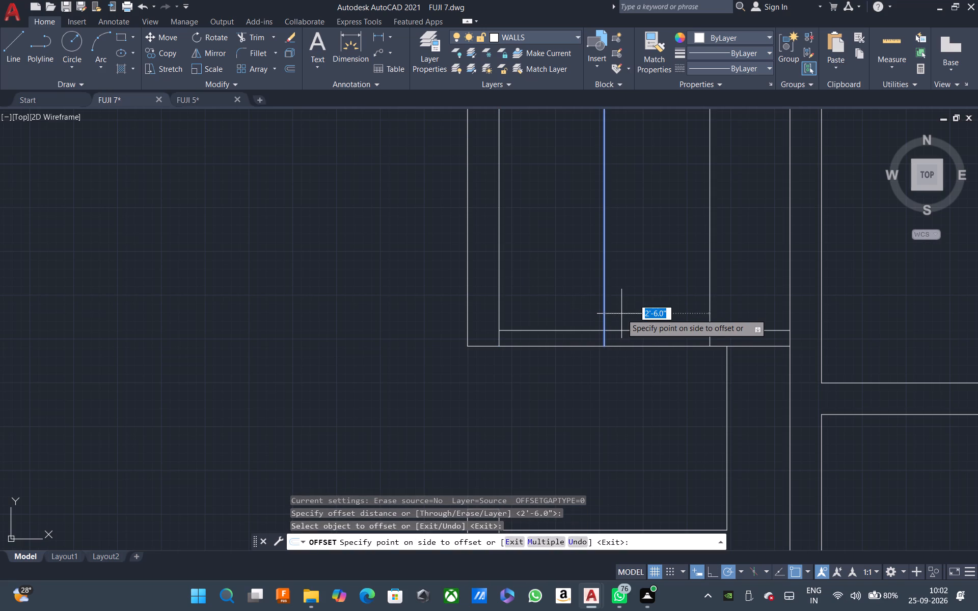
{"action": "left_click", "coordinate": [621, 314]}
{"action": "key", "text": "Escape"}
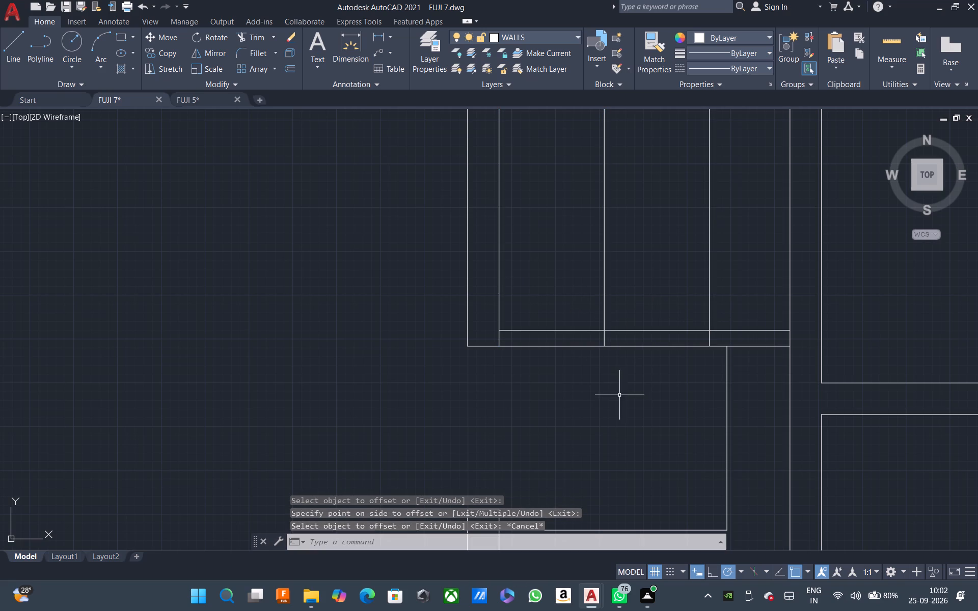
Trim the jamb lines above the thin partition and the partition lines between them to cut the opening.
{"action": "type", "text": "YTR"}
{"action": "key", "text": "space"}
{"action": "key", "text": "Escape"}
{"action": "type", "text": "TR"}
{"action": "key", "text": "space"}
{"action": "left_click", "coordinate": [743, 284]}
{"action": "left_click", "coordinate": [586, 289]}
{"action": "left_click", "coordinate": [661, 328]}
{"action": "left_click", "coordinate": [668, 378]}
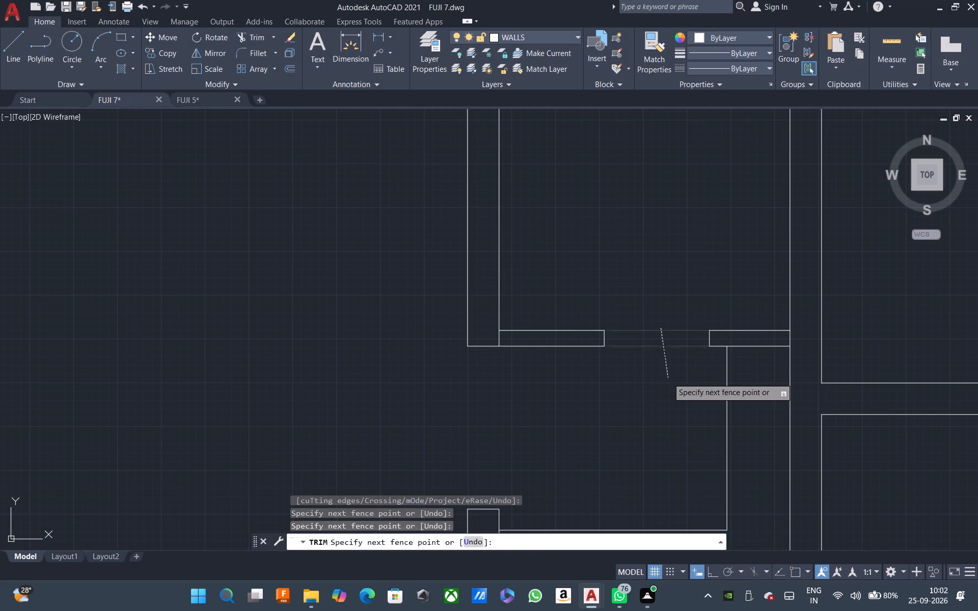
Trim away the short line between the vertical wall and the thin partition so their corner joins openly.
{"action": "left_click", "coordinate": [503, 338]}
{"action": "left_click", "coordinate": [495, 334]}
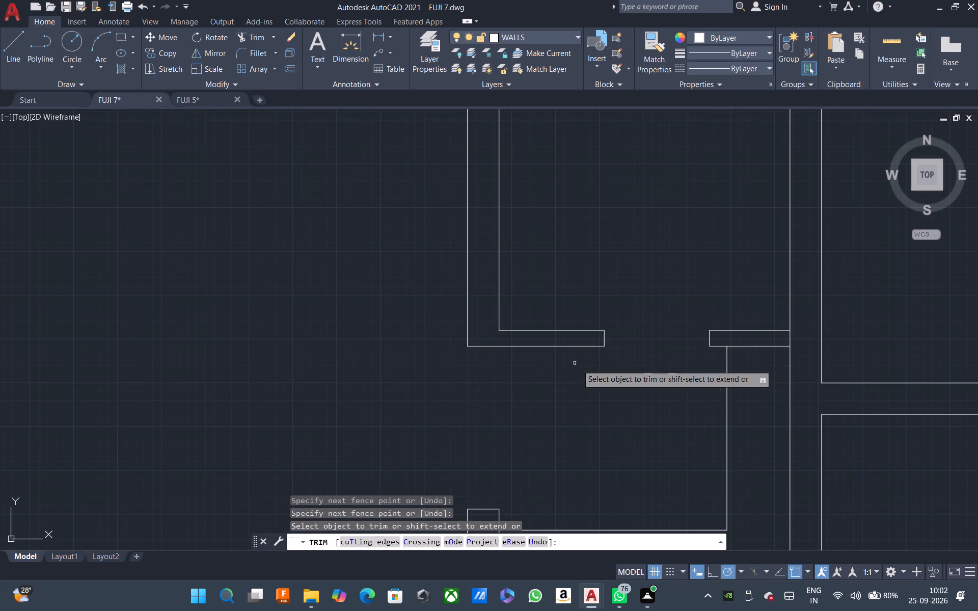
{"action": "scroll", "coordinate": [612, 383], "scroll_direction": "down", "scroll_amount": 1}
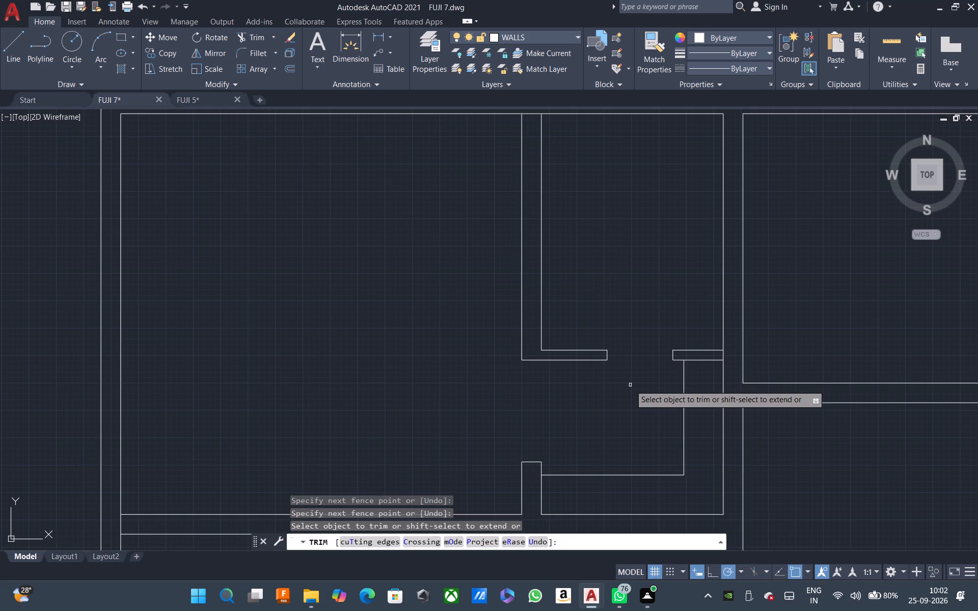
{"action": "scroll", "coordinate": [630, 385], "scroll_direction": "up", "scroll_amount": 1}
{"action": "scroll", "coordinate": [630, 385], "scroll_direction": "down", "scroll_amount": 2}
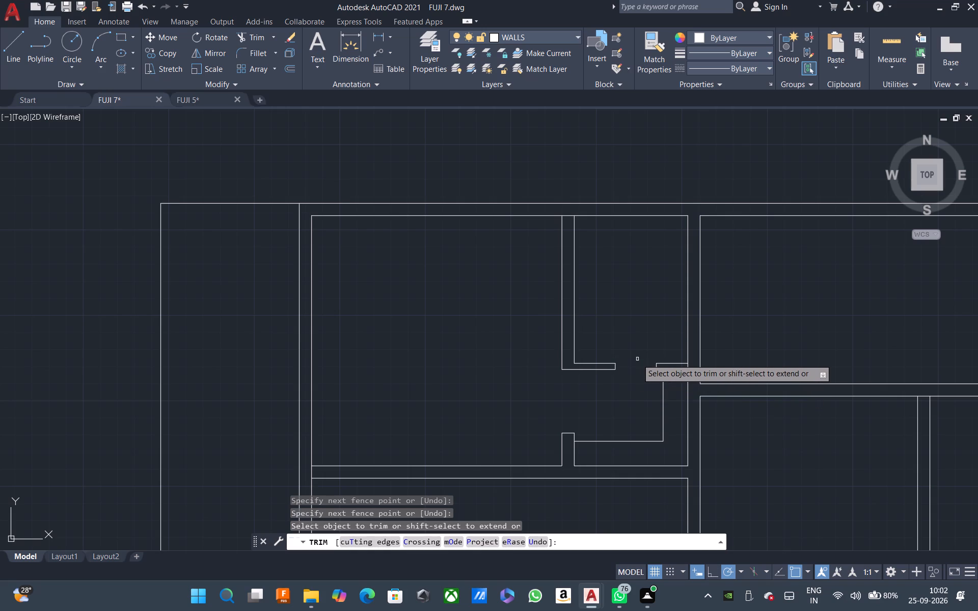
{"action": "key", "text": "Escape"}
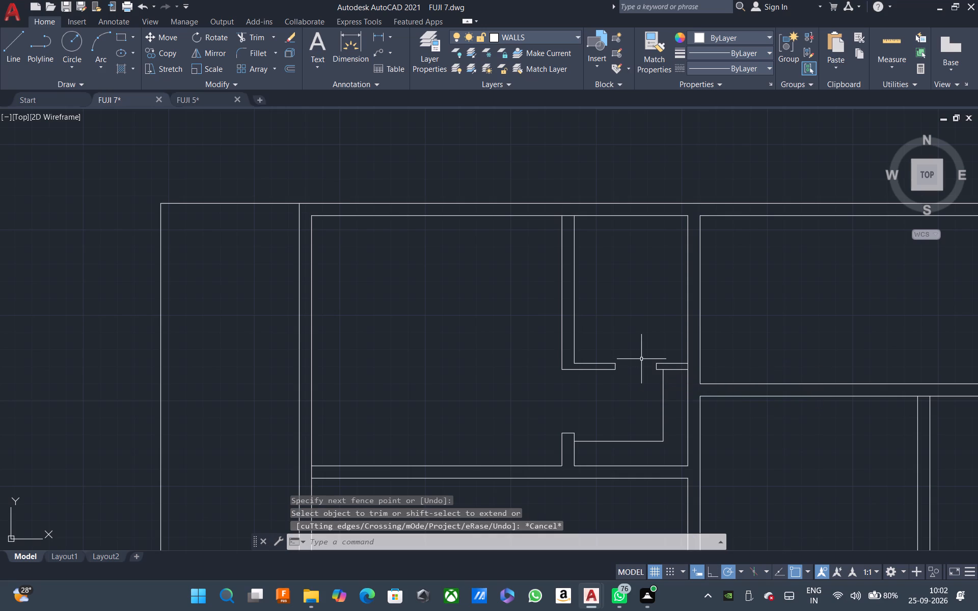
Look over the whole floor plan, from the northern rooms down to the kitchen area, before editing the next wall.
{"action": "scroll", "coordinate": [647, 360], "scroll_direction": "down", "scroll_amount": 1}
{"action": "scroll", "coordinate": [659, 401], "scroll_direction": "down", "scroll_amount": 1}
{"action": "middle_click_drag", "start_coordinate": [659, 401], "coordinate": [652, 398]}
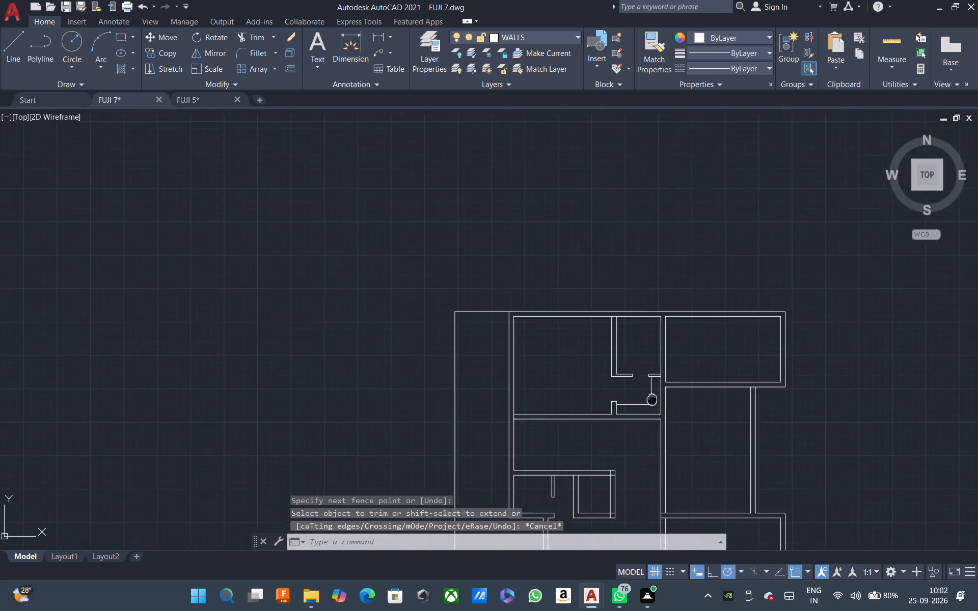
{"action": "middle_click_drag", "start_coordinate": [652, 398], "coordinate": [596, 331]}
{"action": "scroll", "coordinate": [589, 329], "scroll_direction": "up", "scroll_amount": 2}
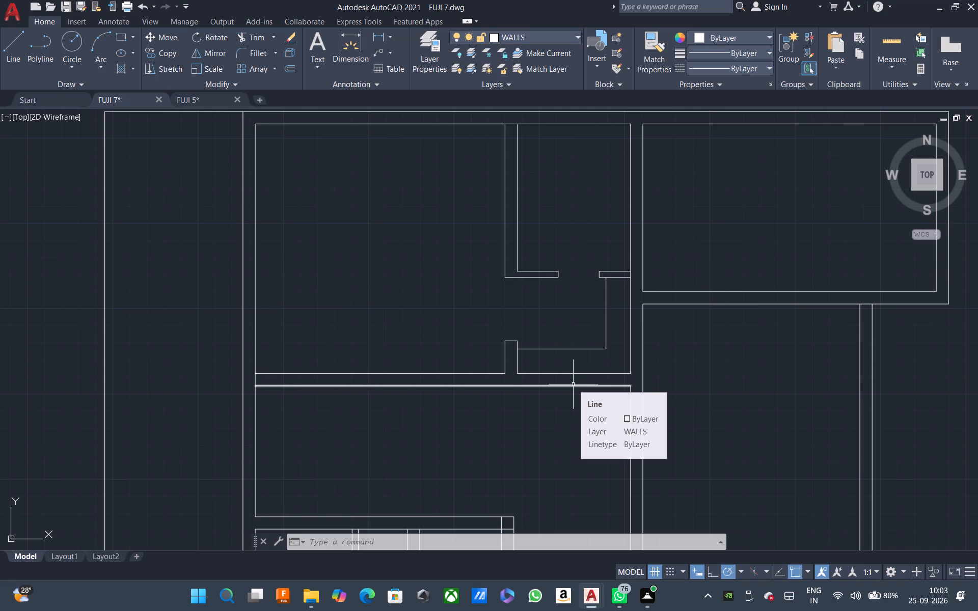
{"action": "scroll", "coordinate": [484, 362], "scroll_direction": "down", "scroll_amount": 2}
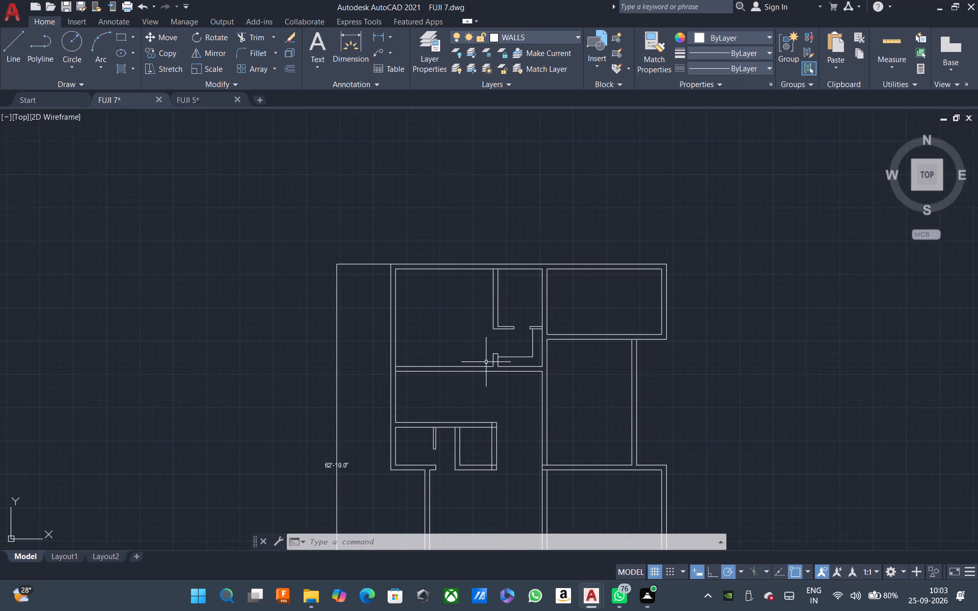
{"action": "middle_click_drag", "start_coordinate": [545, 433], "coordinate": [535, 355]}
{"action": "scroll", "coordinate": [535, 354], "scroll_direction": "down", "scroll_amount": 2}
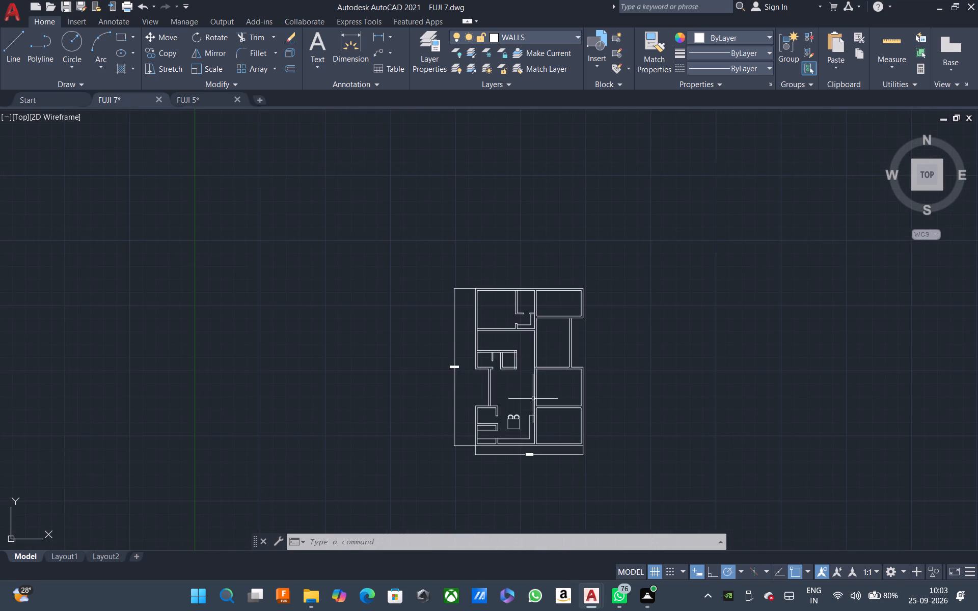
{"action": "scroll", "coordinate": [533, 399], "scroll_direction": "up", "scroll_amount": 1}
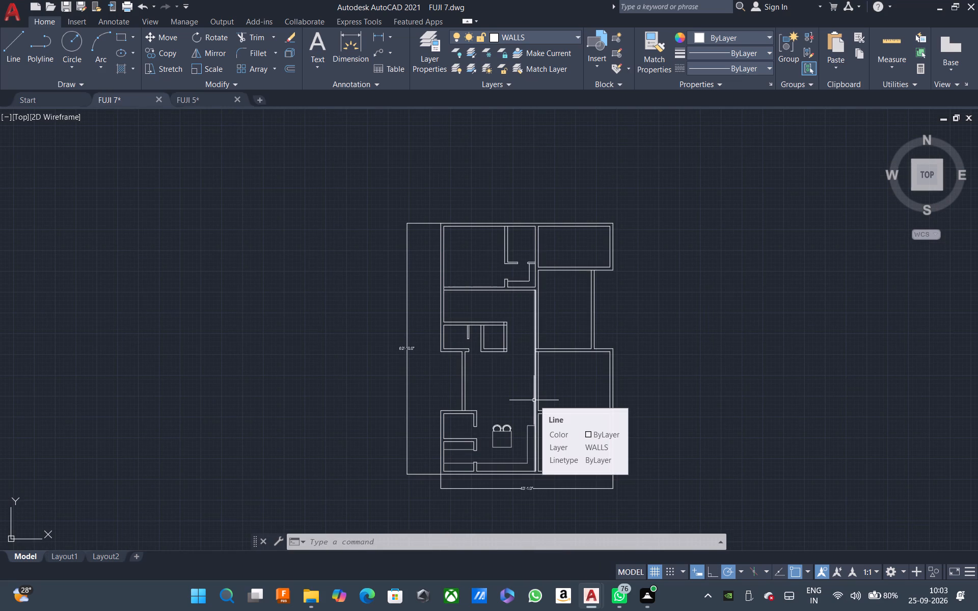
{"action": "scroll", "coordinate": [534, 400], "scroll_direction": "up", "scroll_amount": 2}
{"action": "scroll", "coordinate": [534, 400], "scroll_direction": "down", "scroll_amount": 1}
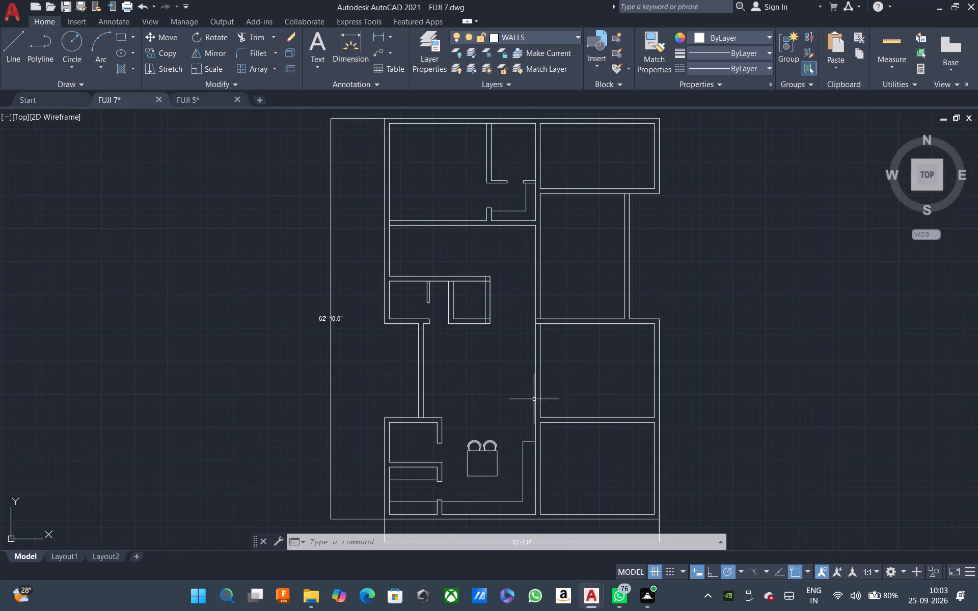
{"action": "scroll", "coordinate": [493, 277], "scroll_direction": "up", "scroll_amount": 2}
{"action": "scroll", "coordinate": [500, 277], "scroll_direction": "down", "scroll_amount": 1}
{"action": "middle_click_drag", "start_coordinate": [558, 237], "coordinate": [523, 384]}
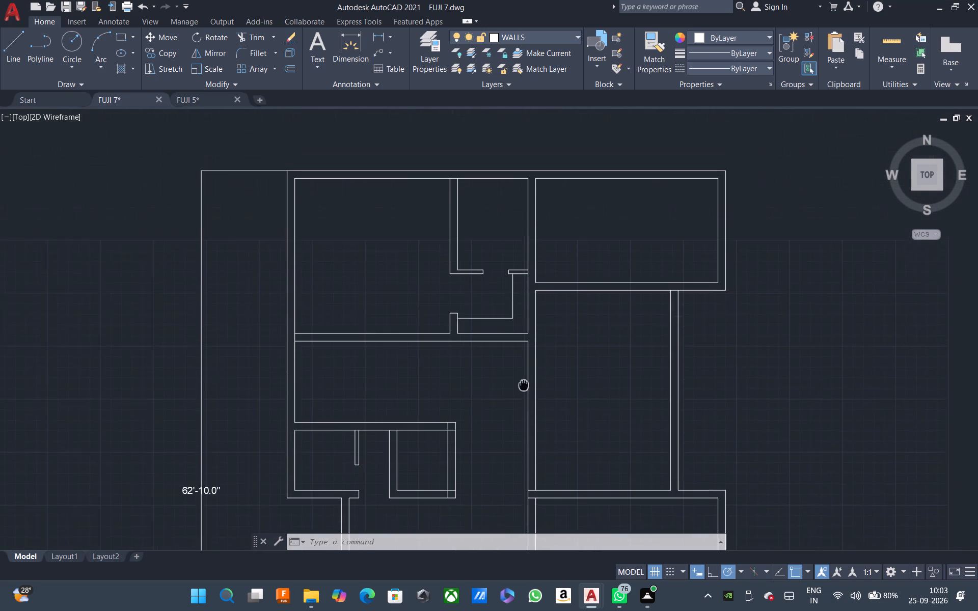
{"action": "middle_click_drag", "start_coordinate": [523, 384], "coordinate": [523, 385]}
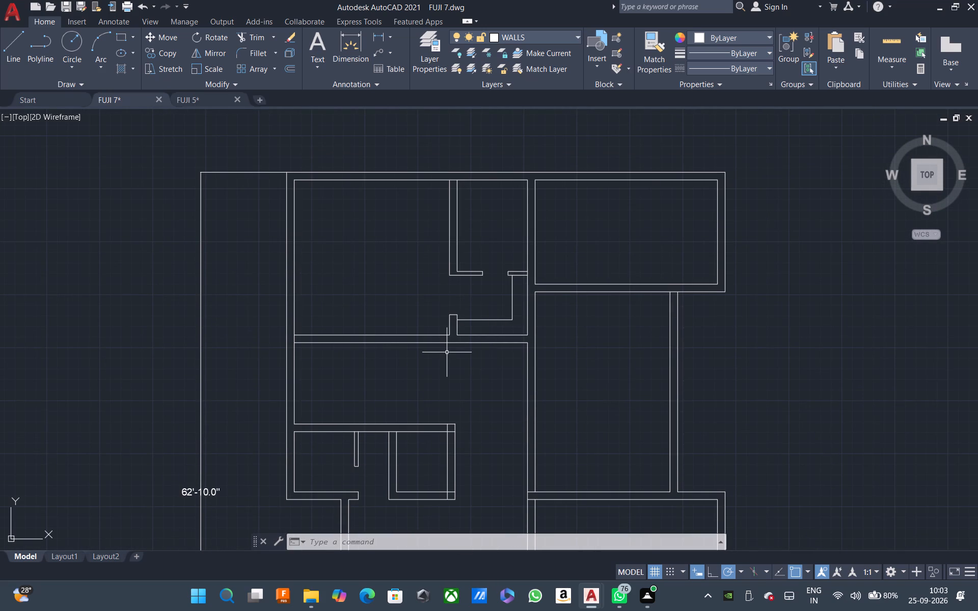
Extend the west line of the short wall stub below the L-shaped recess across the horizontal wall to its south line.
{"action": "scroll", "coordinate": [446, 352], "scroll_direction": "up", "scroll_amount": 2}
{"action": "scroll", "coordinate": [460, 302], "scroll_direction": "up", "scroll_amount": 1}
{"action": "key", "text": "e"}
{"action": "key", "text": "x"}
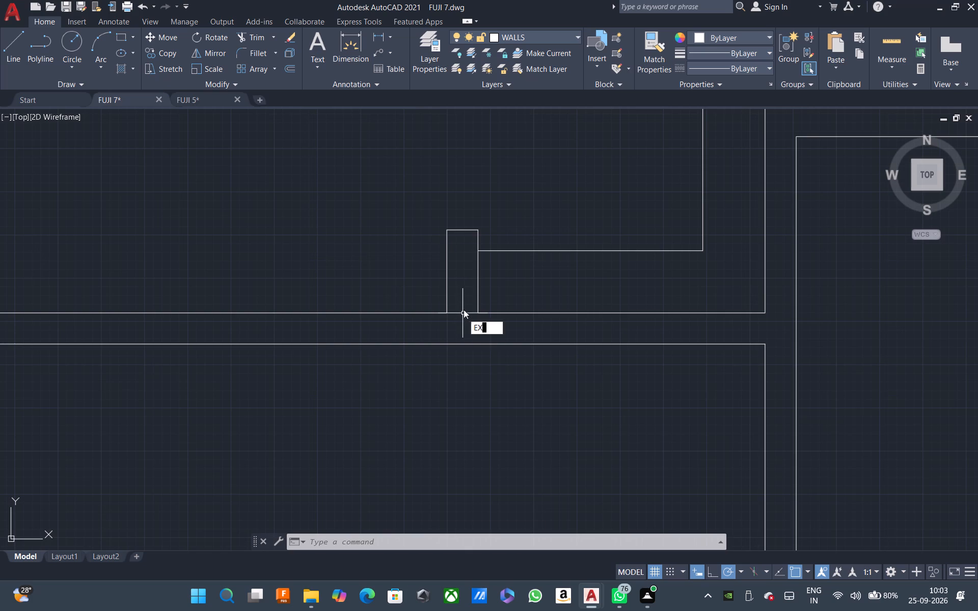
{"action": "key", "text": "space"}
{"action": "left_click", "coordinate": [446, 282]}
{"action": "key", "text": "Escape"}
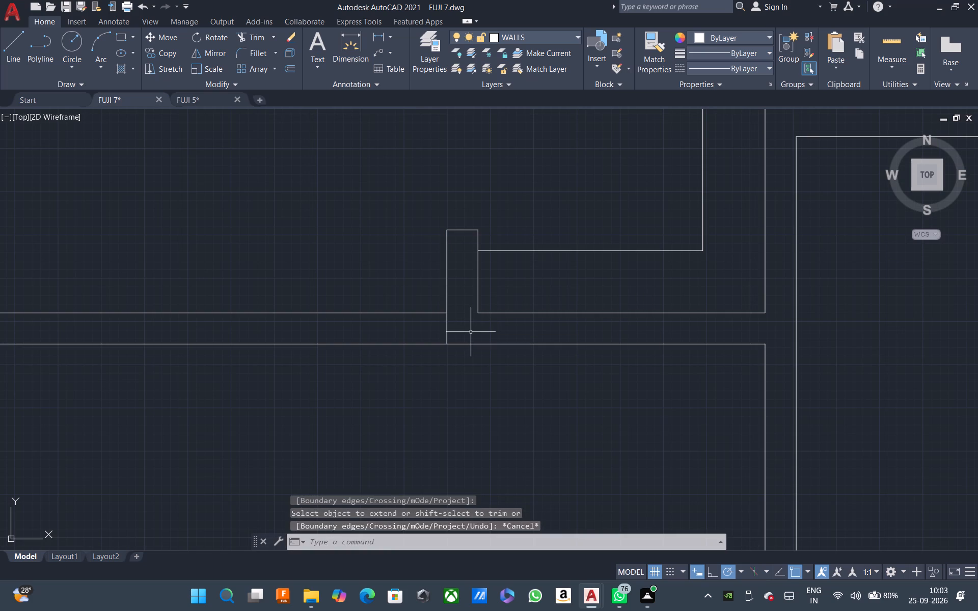
Offset the stub's extended west line 3' westward to mark the other jamb of a door opening.
{"action": "type", "text": "O"}
{"action": "key", "text": "space"}
{"action": "key", "text": "3"}
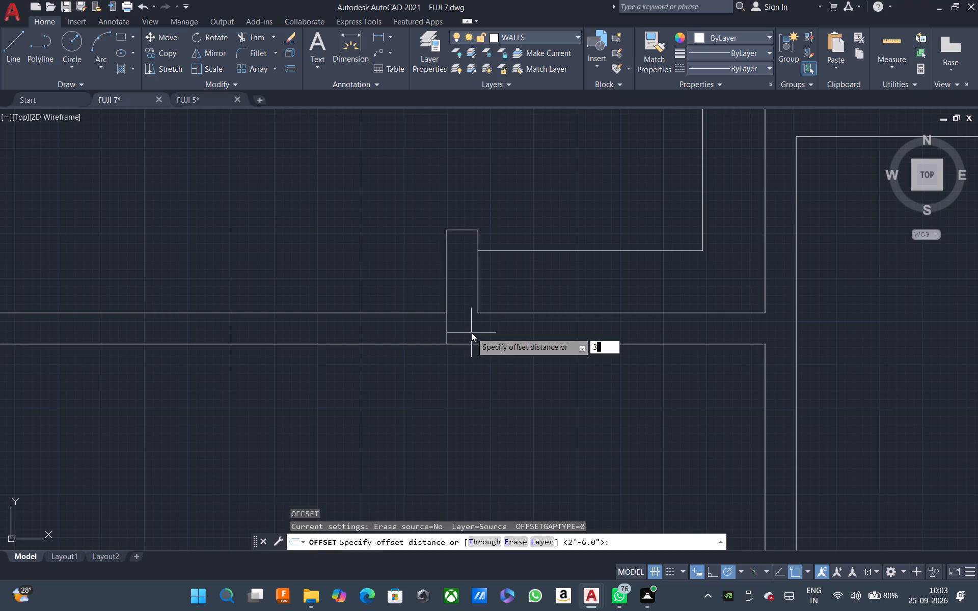
{"action": "key", "text": "apostrophe"}
{"action": "key", "text": "space"}
{"action": "left_click", "coordinate": [448, 293]}
{"action": "left_click", "coordinate": [413, 289]}
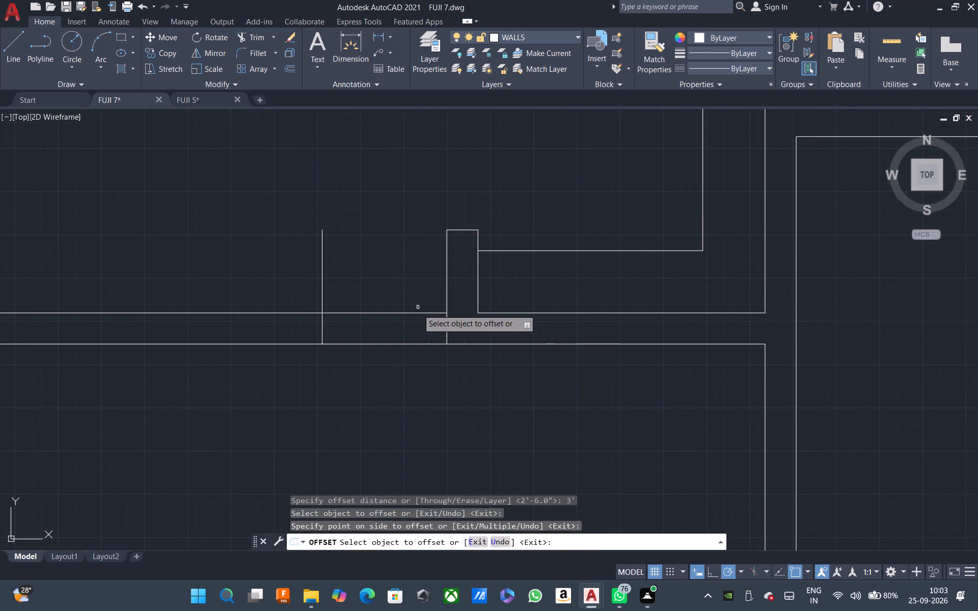
{"action": "key", "text": "Escape"}
Trim the horizontal wall lines between the two jambs and the jamb's excess above the wall to cut the 3' opening.
{"action": "type", "text": "TR"}
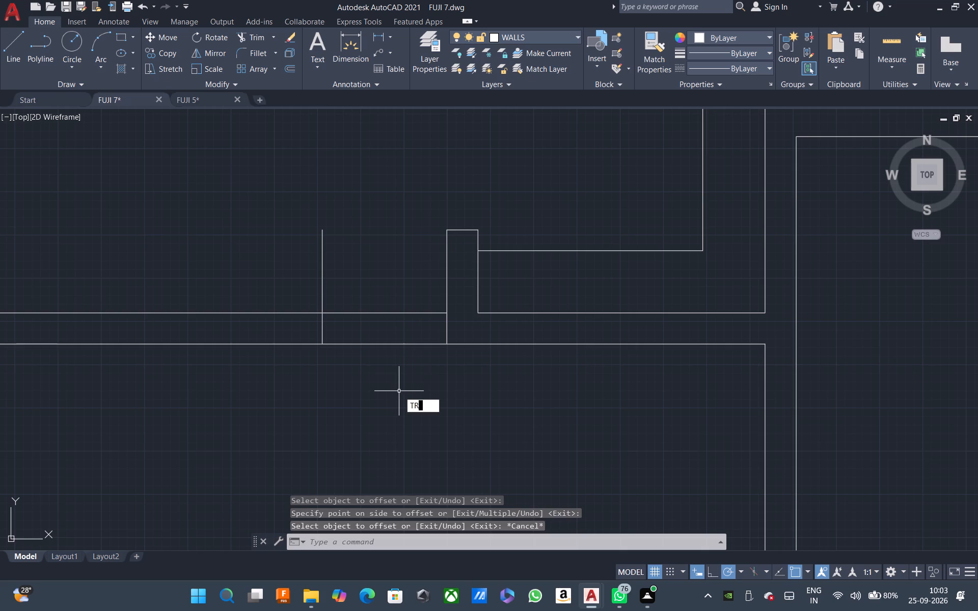
{"action": "key", "text": "space"}
{"action": "left_click_drag", "start_coordinate": [389, 391], "coordinate": [374, 356]}
{"action": "left_click", "coordinate": [351, 252]}
{"action": "left_click", "coordinate": [386, 359]}
{"action": "left_click_drag", "start_coordinate": [371, 279], "coordinate": [364, 279]}
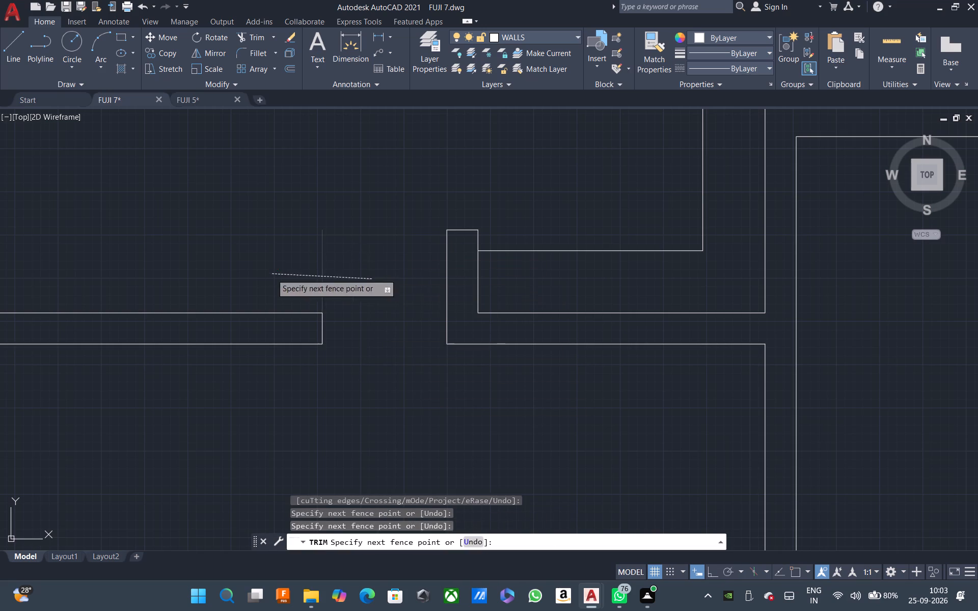
{"action": "left_click", "coordinate": [271, 274]}
{"action": "key", "text": "Escape"}
Examine the central rooms and the wall junctions around the eastern middle room.
{"action": "scroll", "coordinate": [448, 336], "scroll_direction": "down", "scroll_amount": 2}
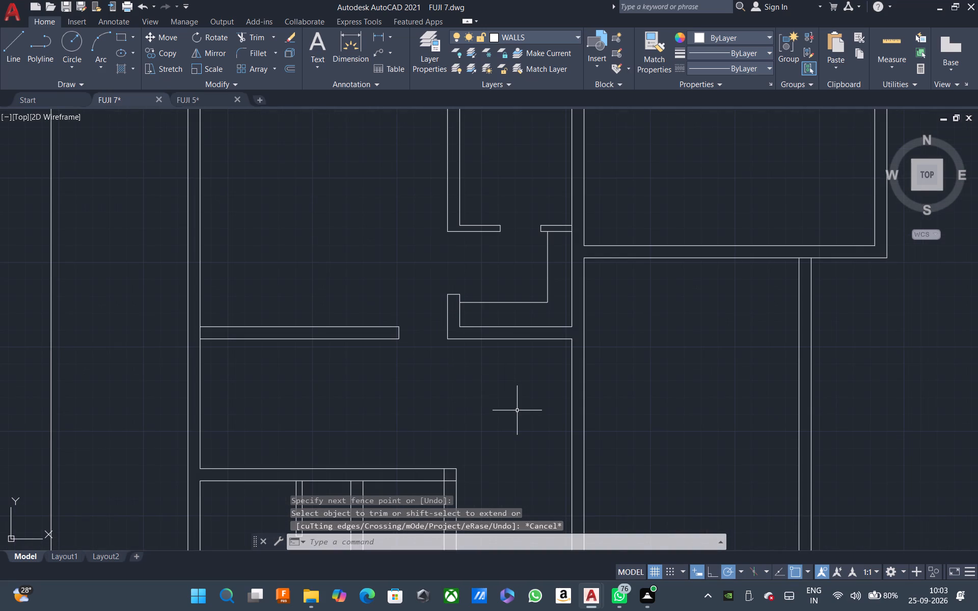
{"action": "scroll", "coordinate": [517, 410], "scroll_direction": "down", "scroll_amount": 1}
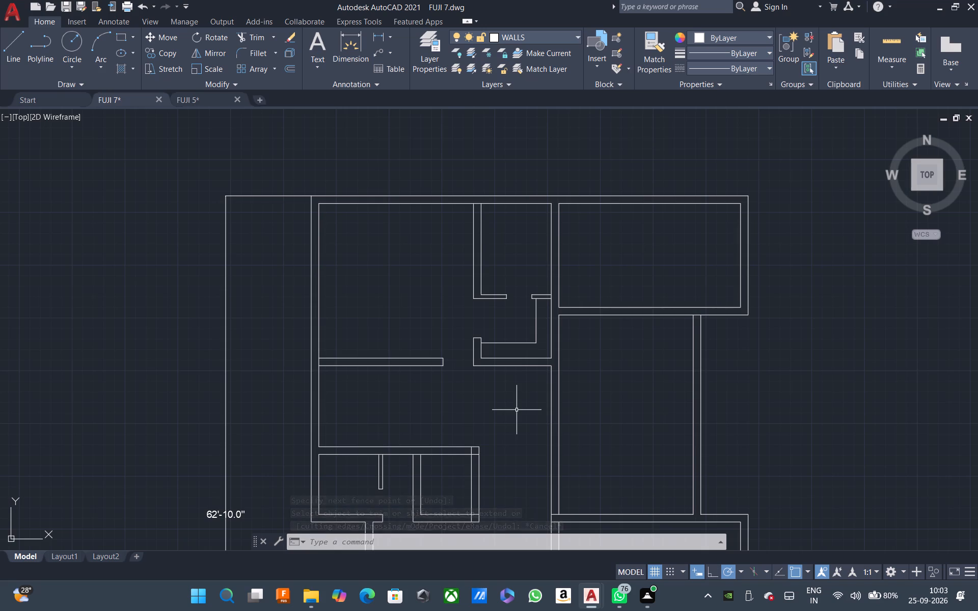
{"action": "scroll", "coordinate": [517, 410], "scroll_direction": "down", "scroll_amount": 2}
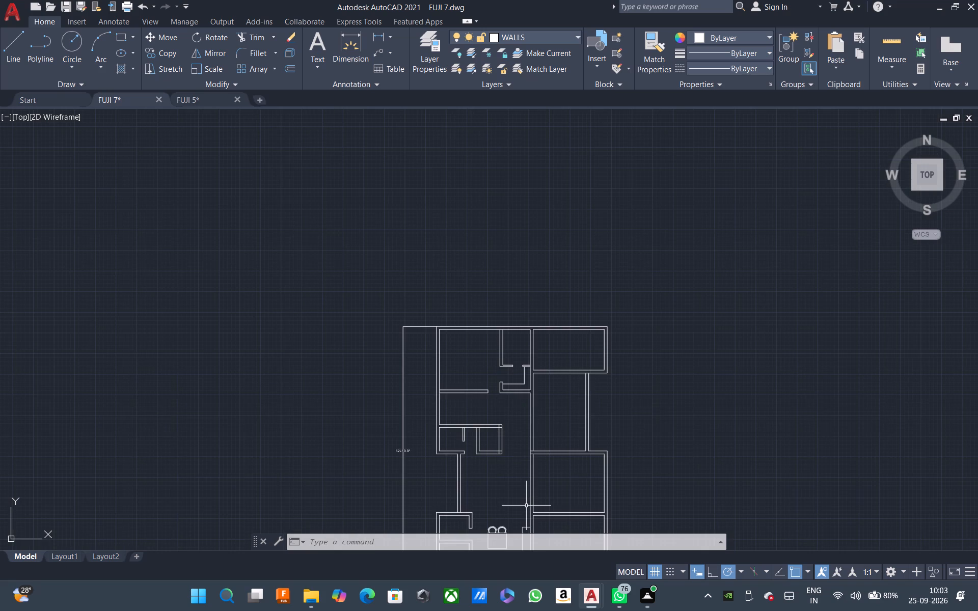
{"action": "scroll", "coordinate": [526, 506], "scroll_direction": "down", "scroll_amount": 2}
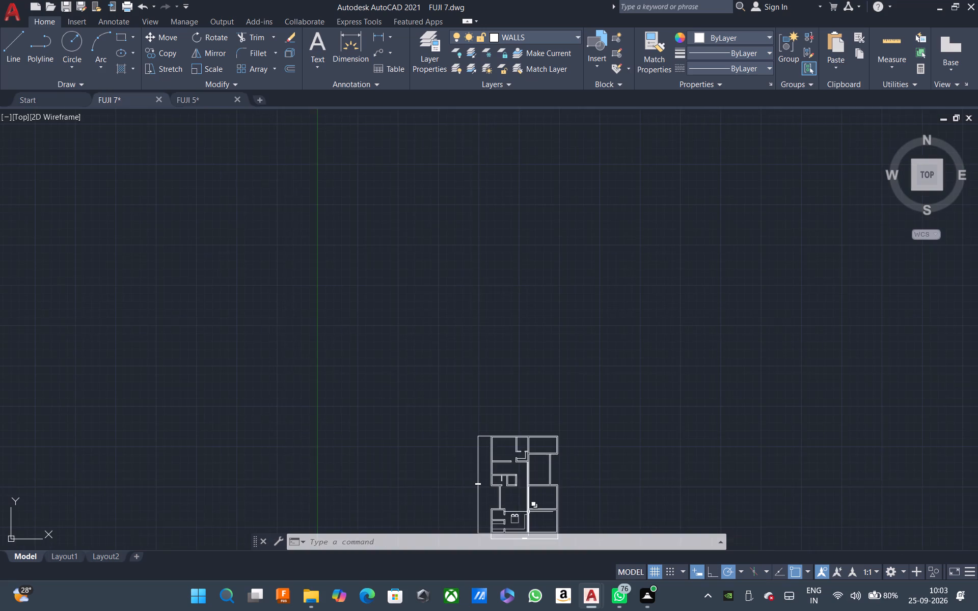
{"action": "middle_click_drag", "start_coordinate": [530, 516], "coordinate": [511, 398]}
{"action": "scroll", "coordinate": [524, 341], "scroll_direction": "up", "scroll_amount": 3}
{"action": "scroll", "coordinate": [515, 443], "scroll_direction": "up", "scroll_amount": 1}
{"action": "middle_click_drag", "start_coordinate": [491, 517], "coordinate": [501, 449]}
{"action": "scroll", "coordinate": [499, 478], "scroll_direction": "up", "scroll_amount": 1}
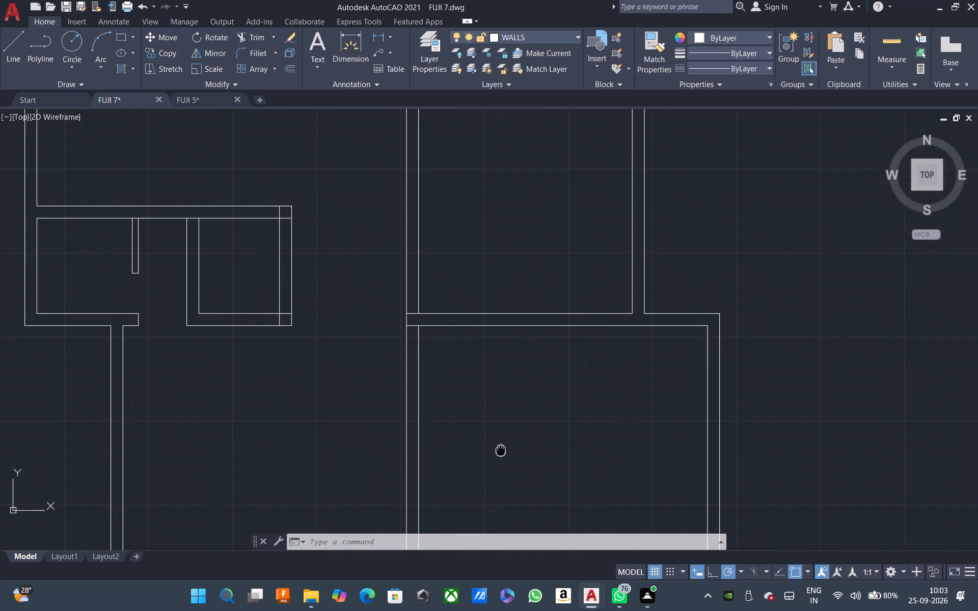
{"action": "middle_click_drag", "start_coordinate": [501, 449], "coordinate": [501, 446]}
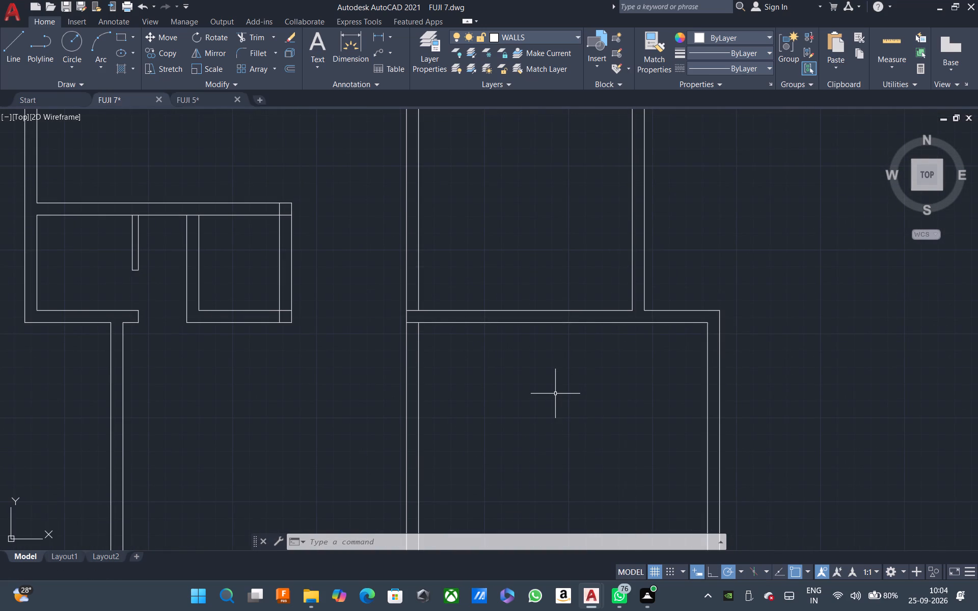
{"action": "scroll", "coordinate": [555, 394], "scroll_direction": "down", "scroll_amount": 2}
{"action": "scroll", "coordinate": [526, 373], "scroll_direction": "up", "scroll_amount": 2}
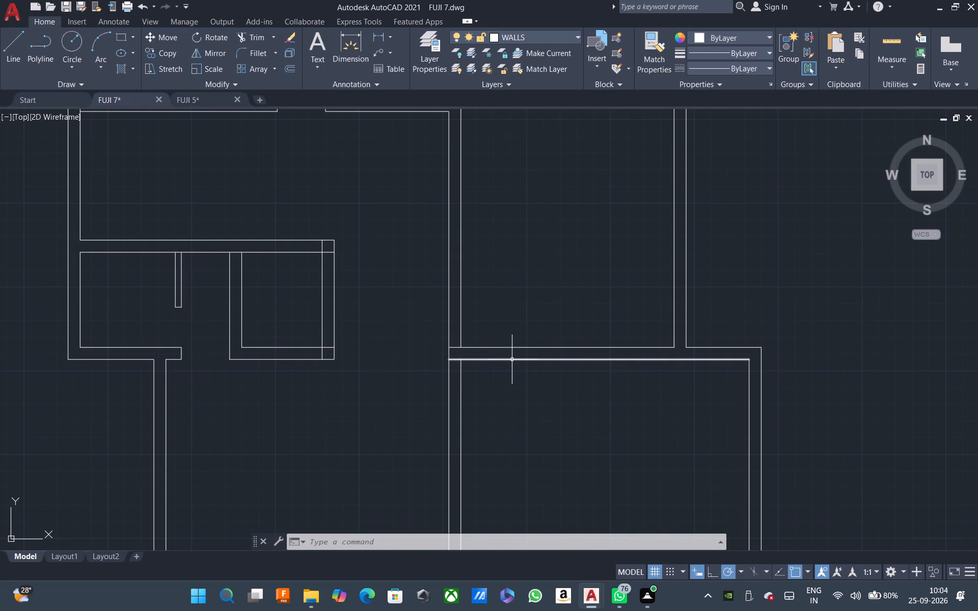
{"action": "scroll", "coordinate": [511, 359], "scroll_direction": "up", "scroll_amount": 1}
{"action": "scroll", "coordinate": [511, 359], "scroll_direction": "down", "scroll_amount": 1}
Offset the east line of the eastern middle room's west wall 4' eastward into the room.
{"action": "type", "text": "O 4'"}
{"action": "key", "text": "space"}
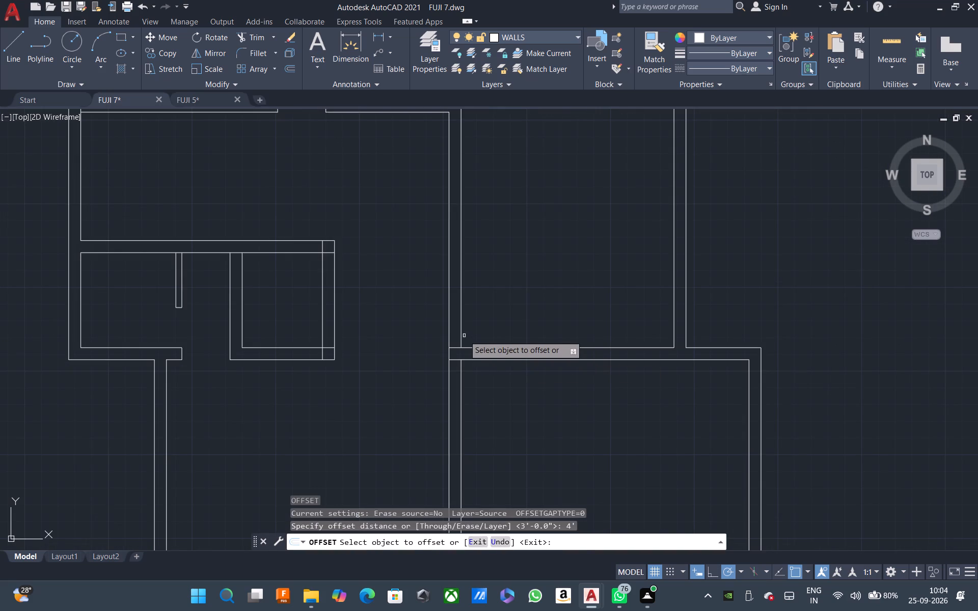
{"action": "left_click", "coordinate": [462, 334]}
{"action": "left_click", "coordinate": [545, 338]}
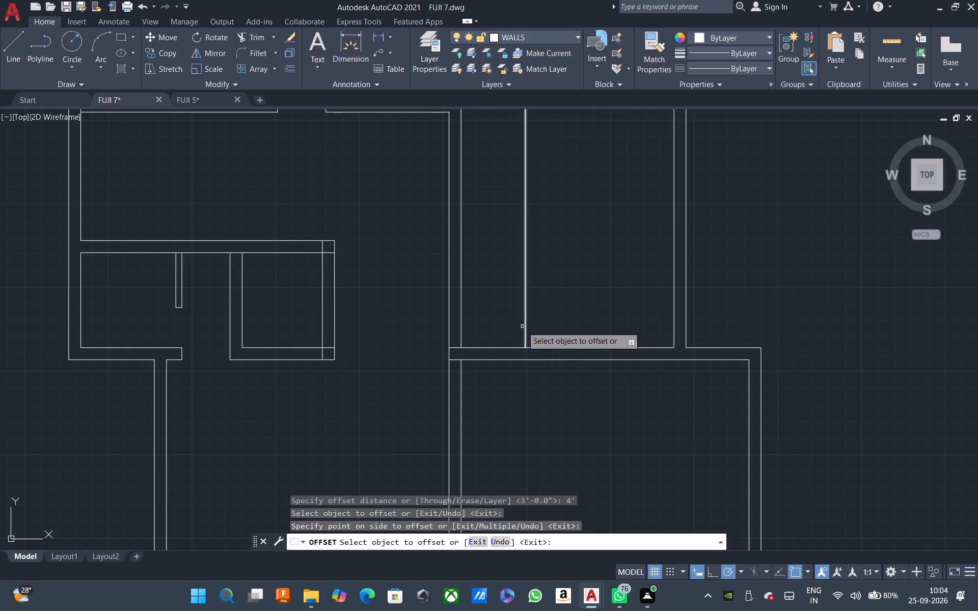
{"action": "key", "text": "Escape"}
Measure the spacing between the eastern middle room's west wall and the offset line.
{"action": "left_click", "coordinate": [895, 37]}
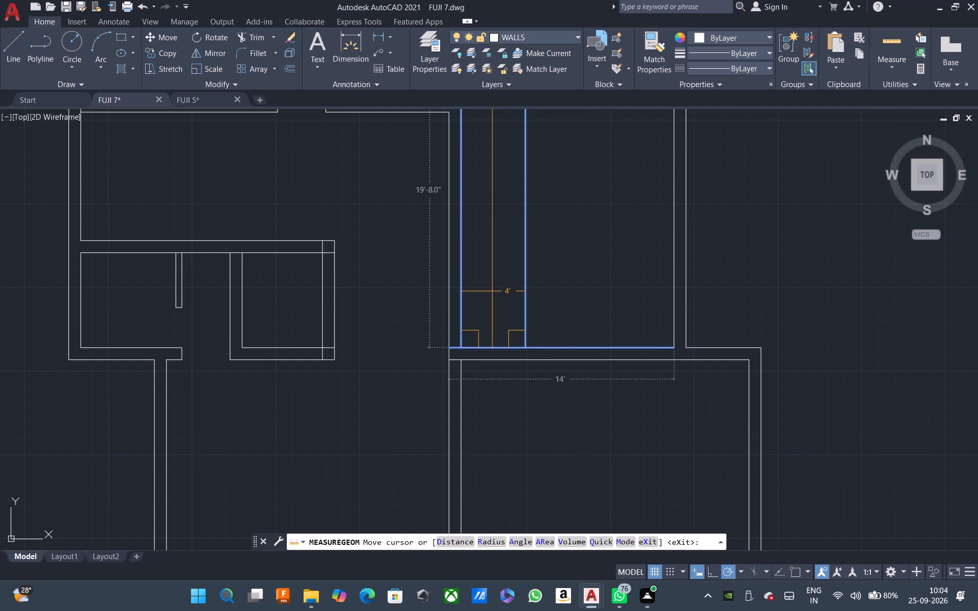
{"action": "key", "text": "Escape"}
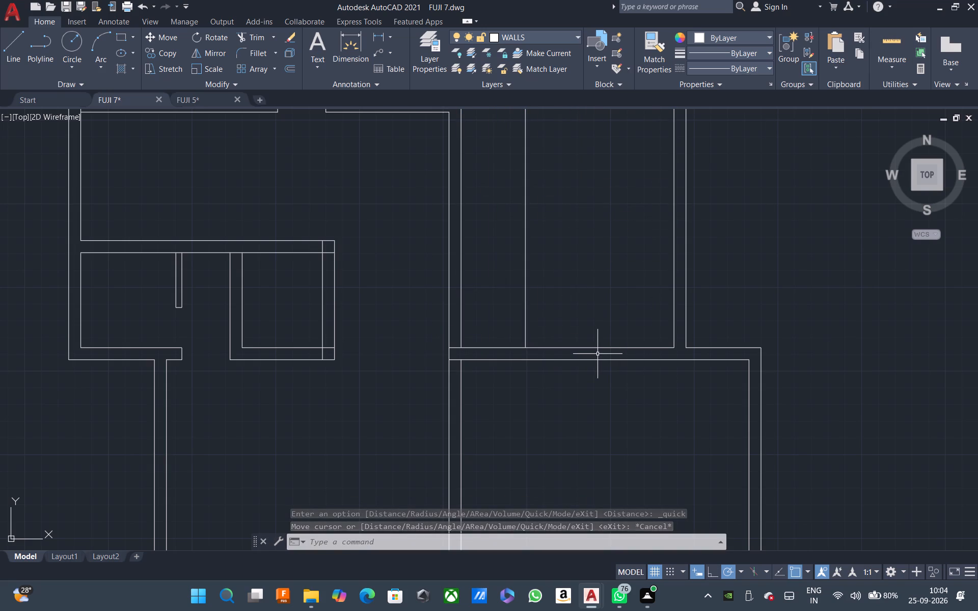
Extend the offset line across the eastern middle room's south wall and trim its part inside the room, leaving a jamb line.
{"action": "type", "text": "EX"}
{"action": "key", "text": "space"}
{"action": "left_click", "coordinate": [579, 316]}
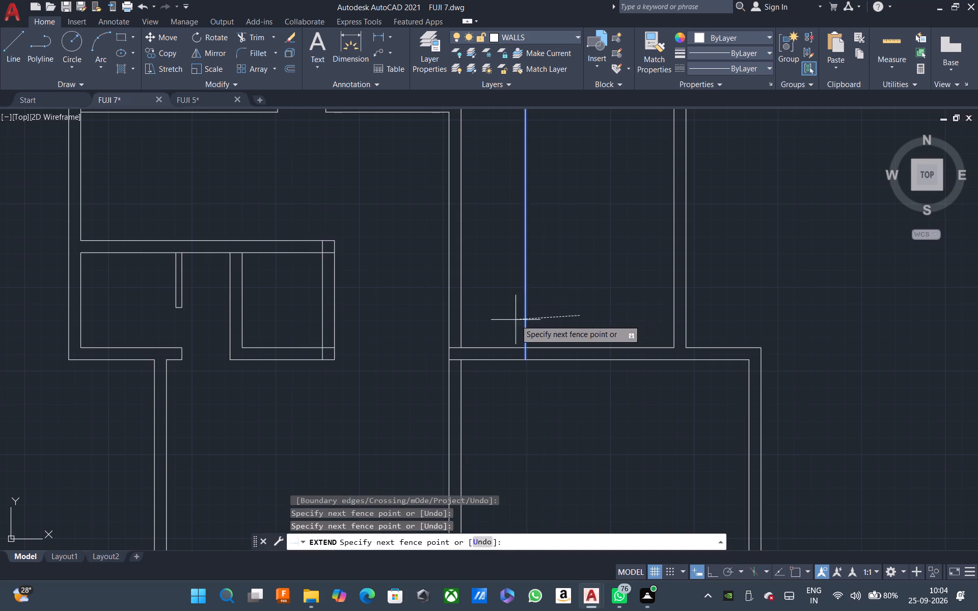
{"action": "left_click", "coordinate": [514, 320]}
{"action": "key", "text": "Escape"}
{"action": "key", "text": "t"}
{"action": "key", "text": "r"}
{"action": "key", "text": "space"}
{"action": "left_click", "coordinate": [560, 324]}
{"action": "left_click", "coordinate": [517, 325]}
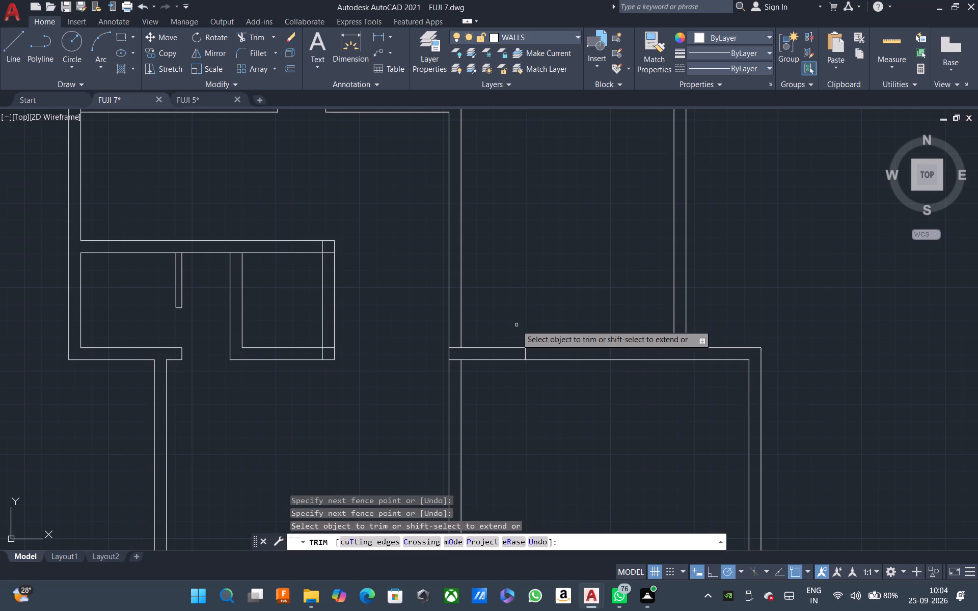
{"action": "scroll", "coordinate": [636, 466], "scroll_direction": "down", "scroll_amount": 2}
{"action": "scroll", "coordinate": [528, 352], "scroll_direction": "up", "scroll_amount": 2}
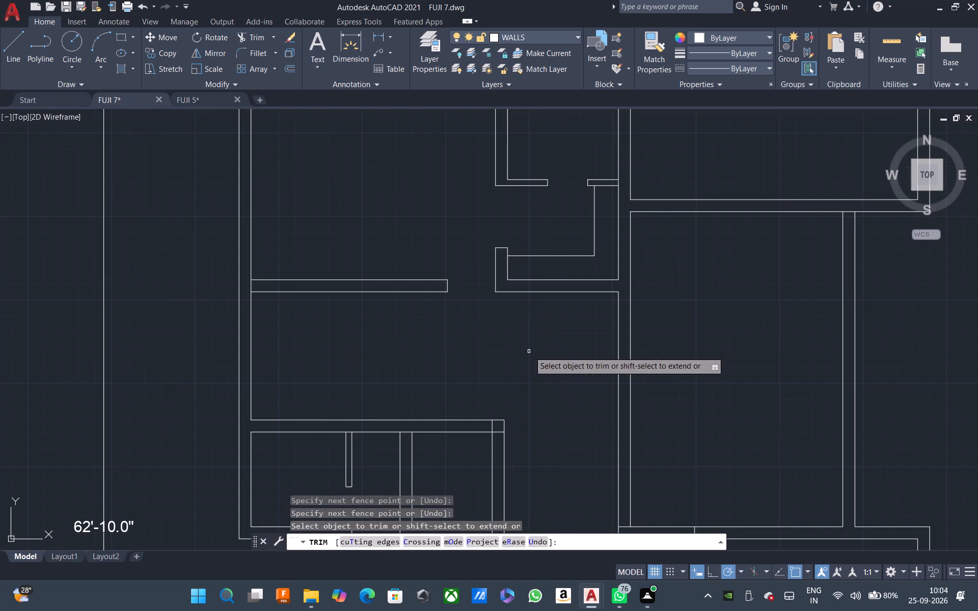
{"action": "key", "text": "Escape"}
Extend the south line of the wall below the L-shaped recess eastward to the vertical wall's east line.
{"action": "type", "text": "EX"}
{"action": "key", "text": "space"}
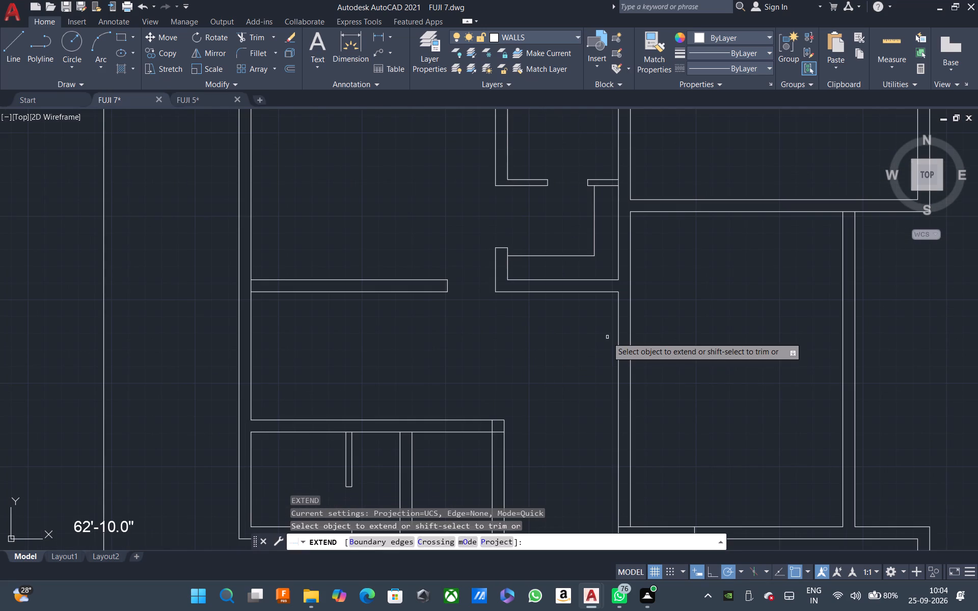
{"action": "left_click", "coordinate": [609, 291]}
{"action": "key", "text": "Escape"}
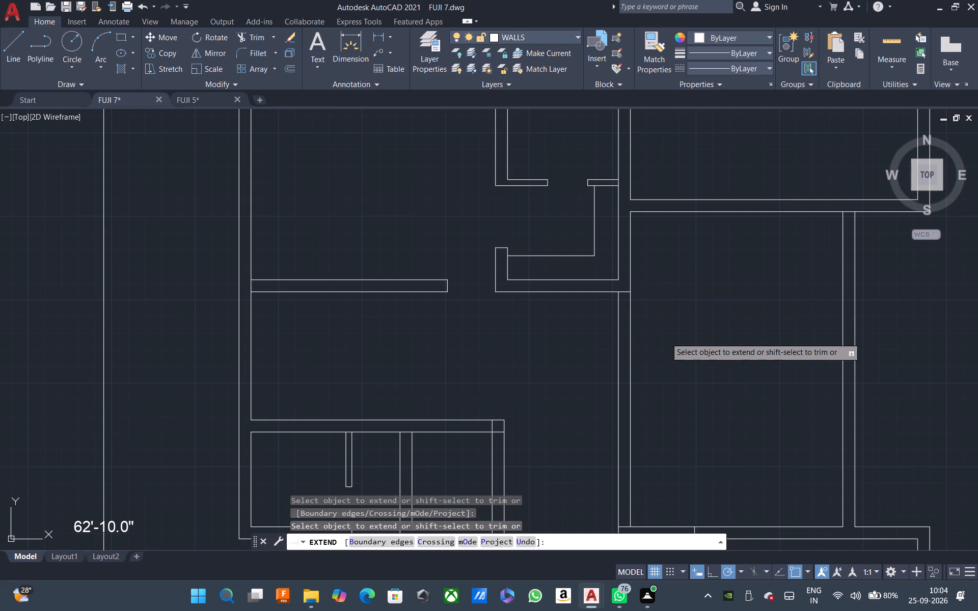
Trim away both lines of the vertical wall between the recess wall and the eastern middle room's south wall, opening the room westward.
{"action": "type", "text": "TR"}
{"action": "key", "text": "space"}
{"action": "left_click", "coordinate": [678, 351]}
{"action": "left_click", "coordinate": [537, 357]}
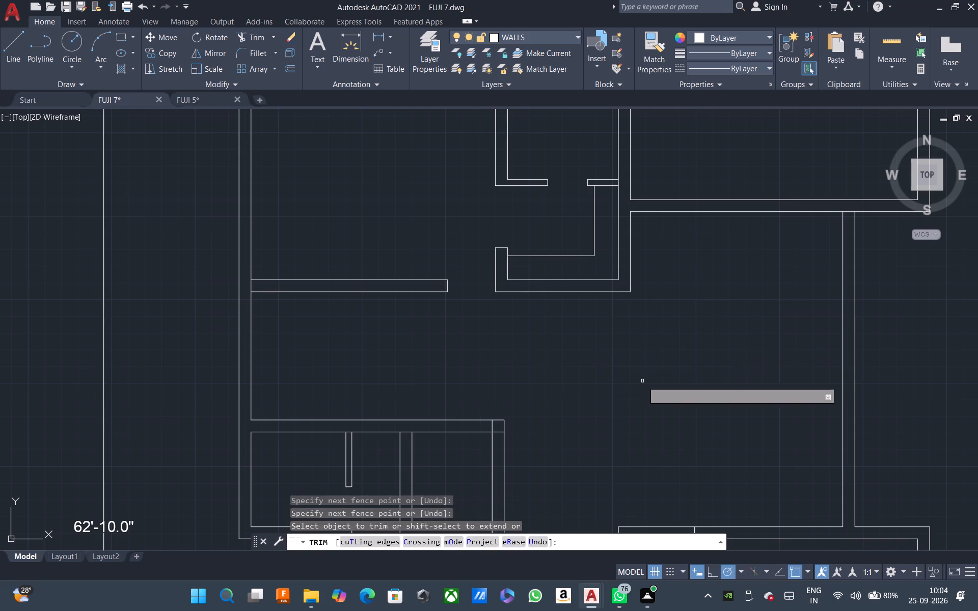
{"action": "scroll", "coordinate": [645, 379], "scroll_direction": "down", "scroll_amount": 2}
{"action": "middle_click_drag", "start_coordinate": [673, 429], "coordinate": [561, 357]}
{"action": "key", "text": "Escape"}
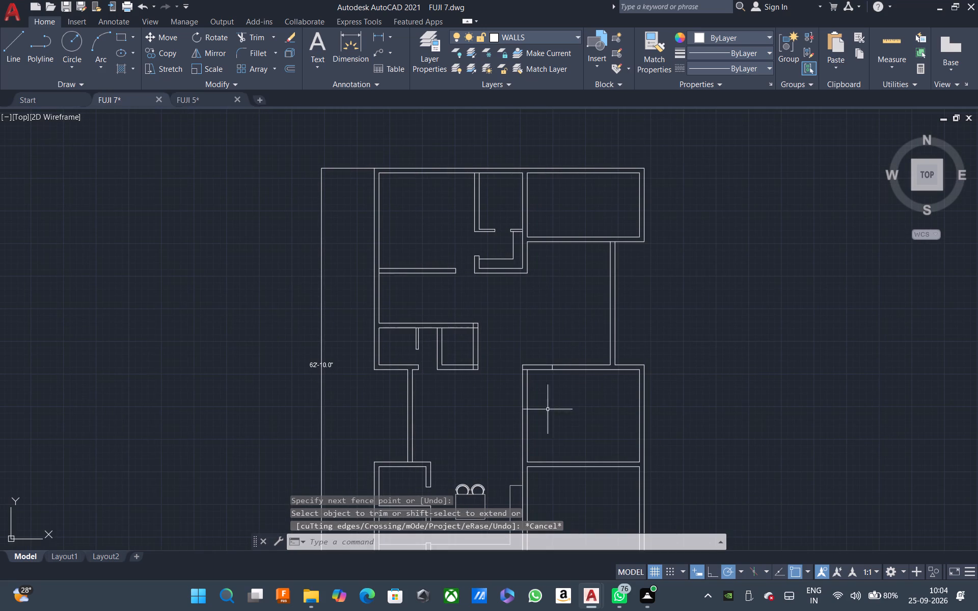
Trim the short line crossing the vertical wall at the northwest corner of the room south of the opened space.
{"action": "scroll", "coordinate": [535, 391], "scroll_direction": "up", "scroll_amount": 1}
{"action": "key", "text": "space"}
{"action": "scroll", "coordinate": [505, 360], "scroll_direction": "up", "scroll_amount": 3}
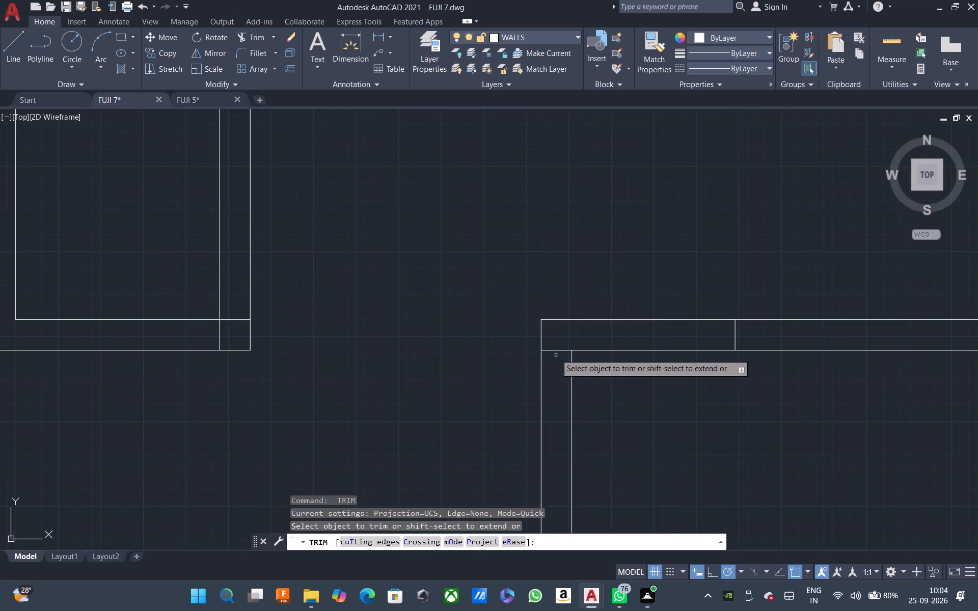
{"action": "left_click", "coordinate": [556, 351]}
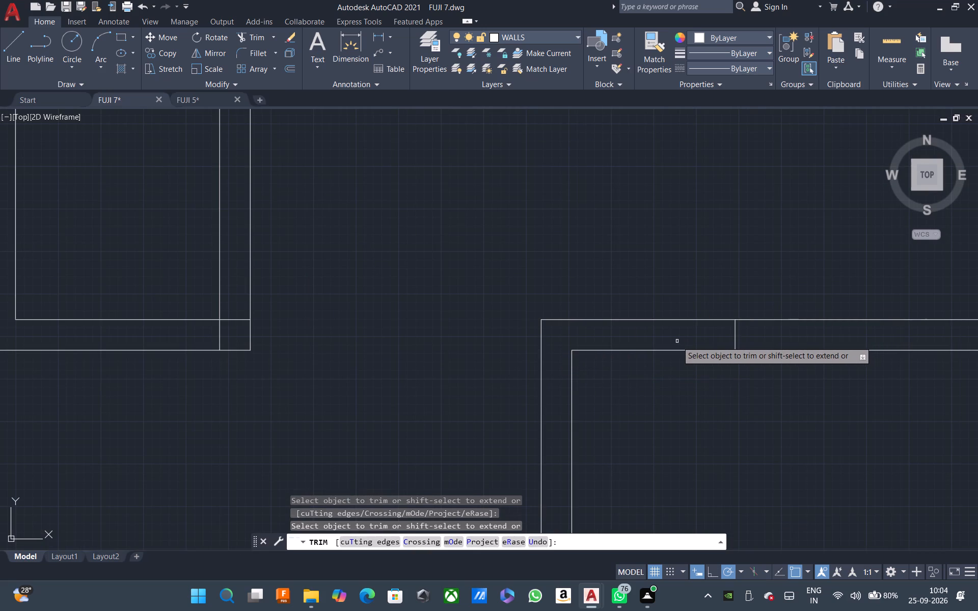
Extend the east line of the eastern lower room's west wall north to the room's outer north wall line.
{"action": "key", "text": "Escape"}
{"action": "type", "text": "EX"}
{"action": "key", "text": "space"}
{"action": "left_click", "coordinate": [621, 390]}
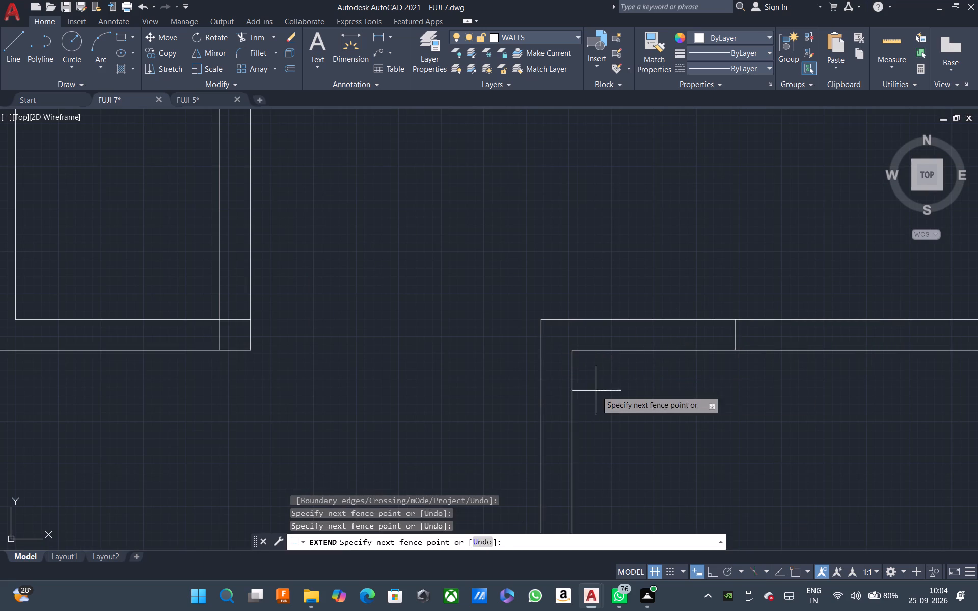
{"action": "left_click", "coordinate": [553, 399]}
{"action": "key", "text": "Escape"}
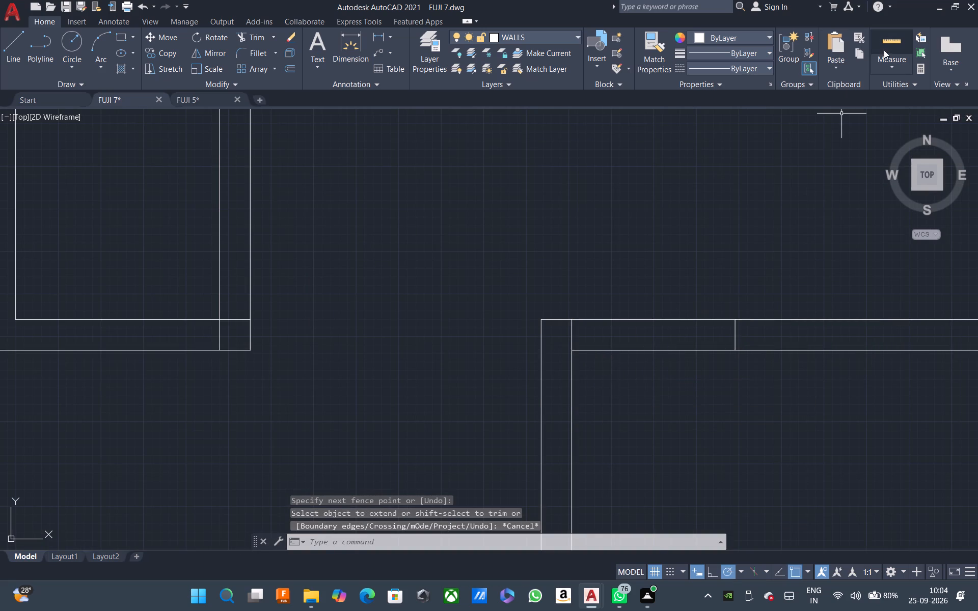
{"action": "left_click", "coordinate": [884, 49]}
{"action": "key", "text": "Escape"}
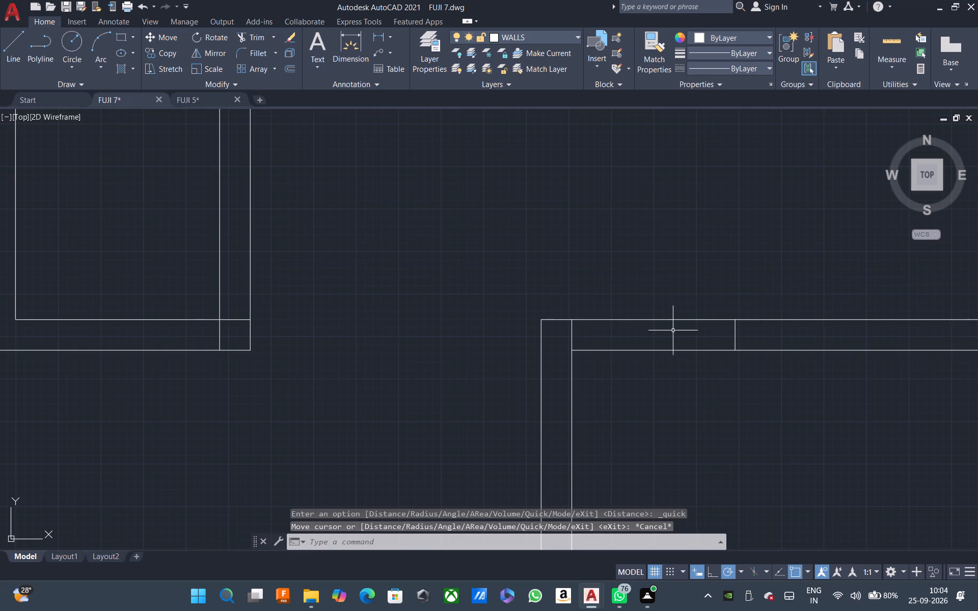
Trim both north wall lines between the room's west wall and the jamb line, cutting a door opening at the northwest corner.
{"action": "scroll", "coordinate": [672, 330], "scroll_direction": "down", "scroll_amount": 2}
{"action": "middle_click_drag", "start_coordinate": [729, 437], "coordinate": [611, 388]}
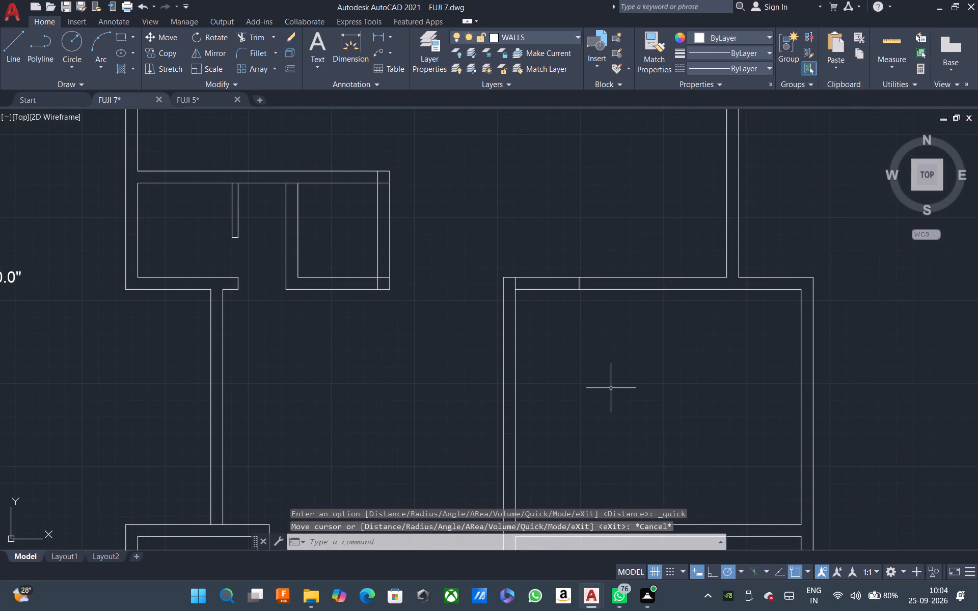
{"action": "type", "text": "TR"}
{"action": "key", "text": "space"}
{"action": "left_click", "coordinate": [540, 340]}
{"action": "left_click", "coordinate": [539, 249]}
Examine the clear dimensions of the room with the new door opening and the adjoining eastern spaces with quick measuring.
{"action": "scroll", "coordinate": [592, 346], "scroll_direction": "down", "scroll_amount": 2}
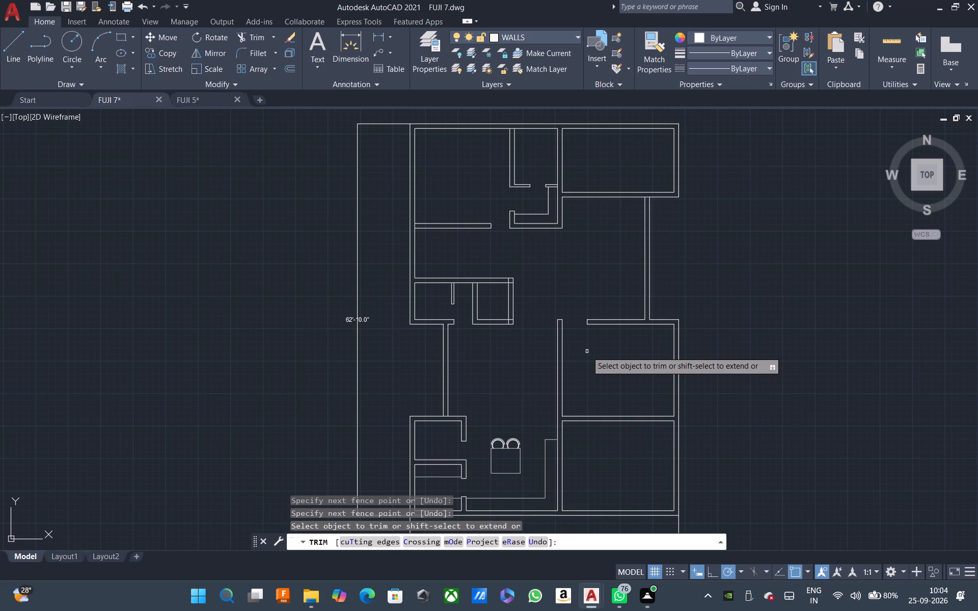
{"action": "scroll", "coordinate": [587, 351], "scroll_direction": "down", "scroll_amount": 2}
{"action": "scroll", "coordinate": [595, 381], "scroll_direction": "up", "scroll_amount": 2}
{"action": "scroll", "coordinate": [570, 277], "scroll_direction": "up", "scroll_amount": 2}
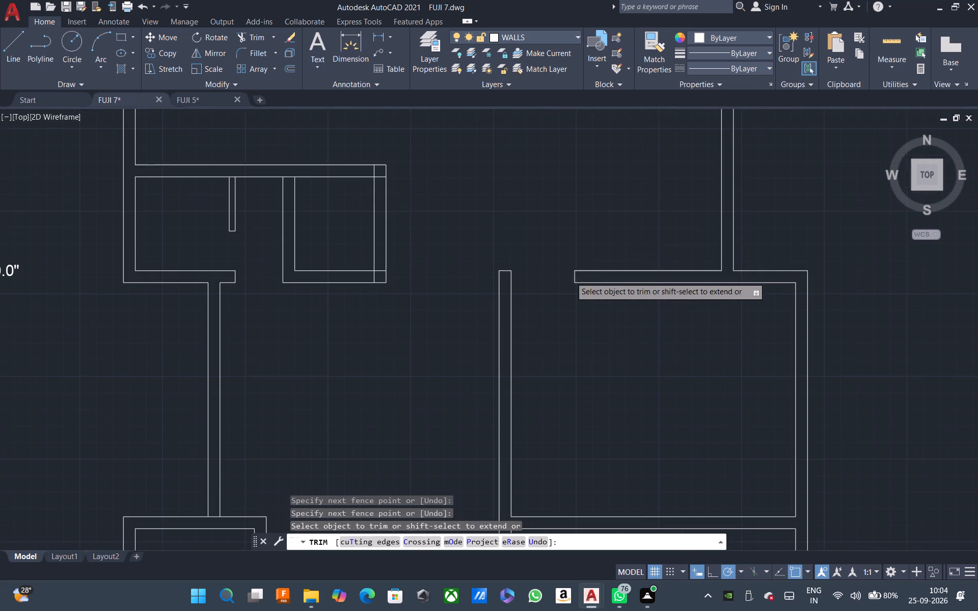
{"action": "left_click", "coordinate": [877, 49]}
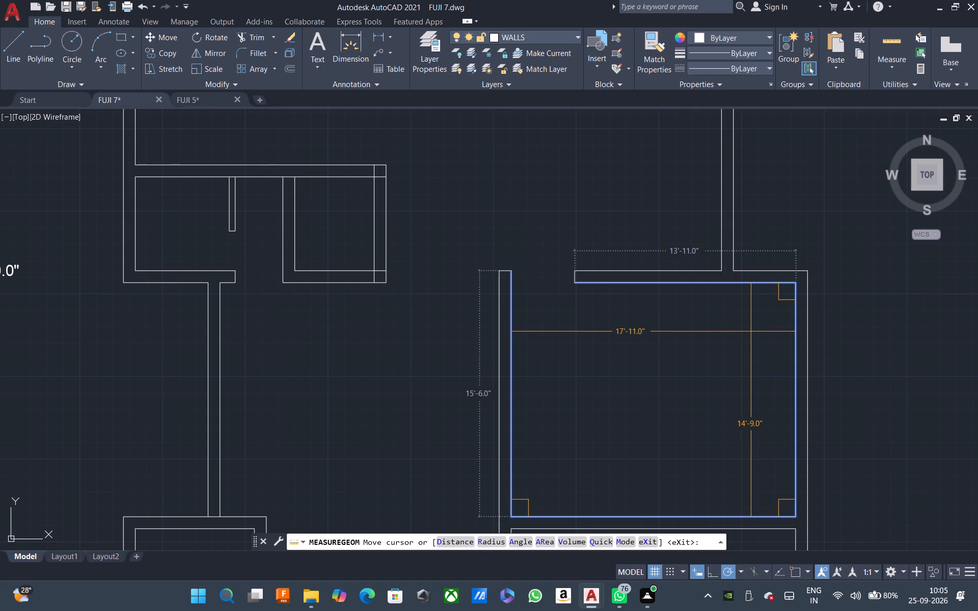
{"action": "scroll", "coordinate": [751, 331], "scroll_direction": "down", "scroll_amount": 2}
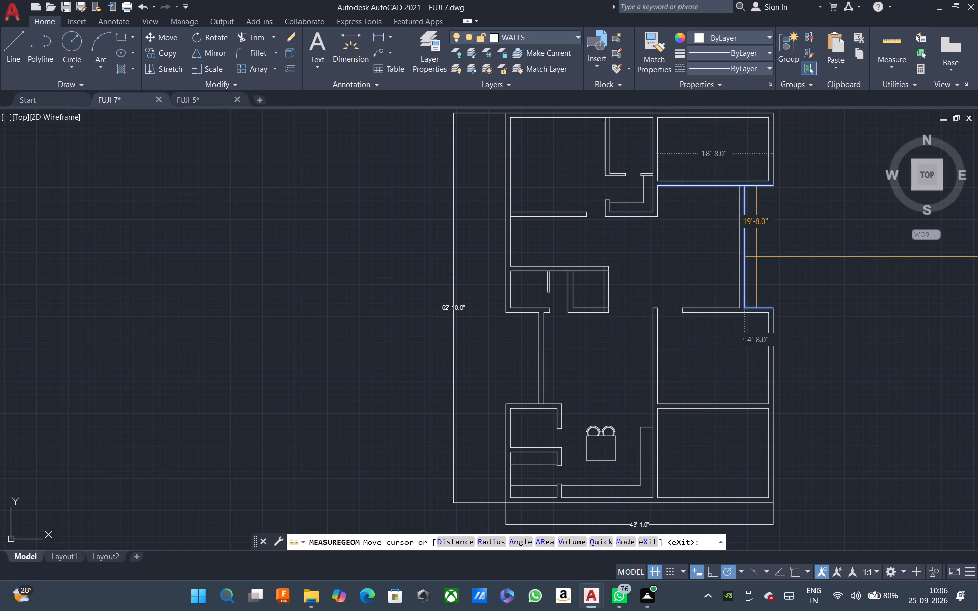
{"action": "scroll", "coordinate": [756, 256], "scroll_direction": "up", "scroll_amount": 2}
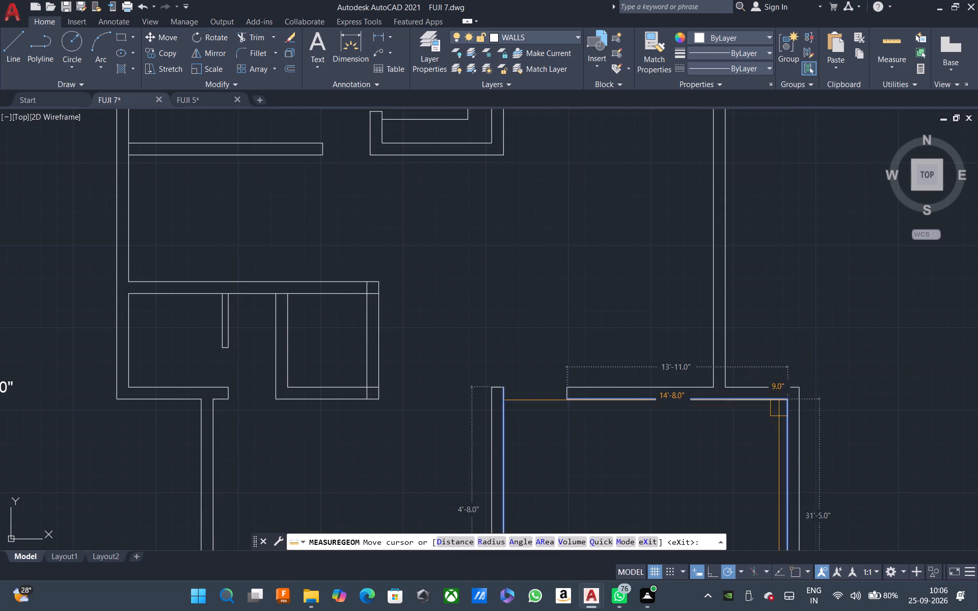
{"action": "middle_click_drag", "start_coordinate": [765, 456], "coordinate": [763, 374]}
{"action": "scroll", "coordinate": [753, 364], "scroll_direction": "down", "scroll_amount": 2}
{"action": "middle_click_drag", "start_coordinate": [769, 441], "coordinate": [764, 439]}
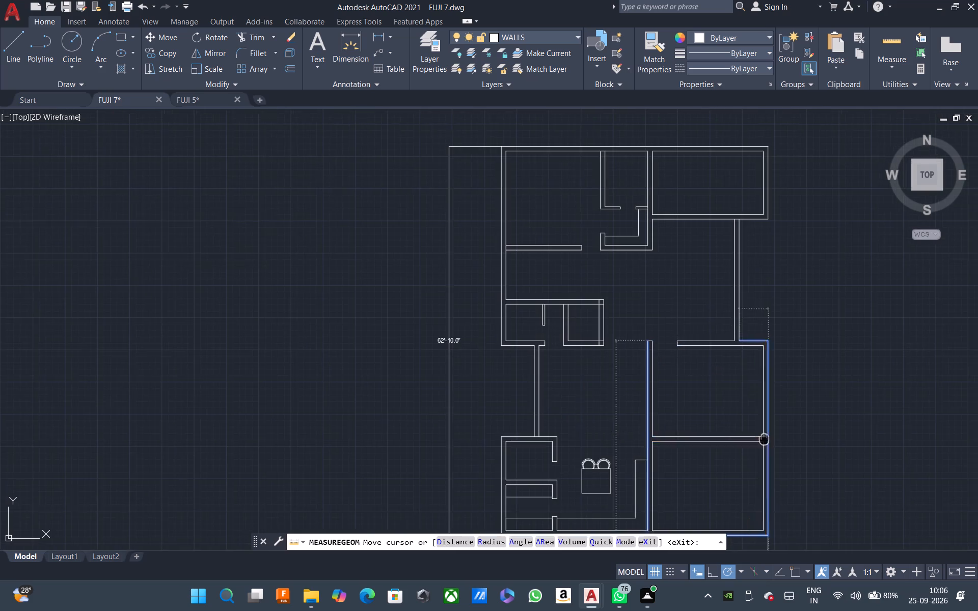
{"action": "middle_click_drag", "start_coordinate": [764, 439], "coordinate": [713, 395]}
{"action": "key", "text": "Escape"}
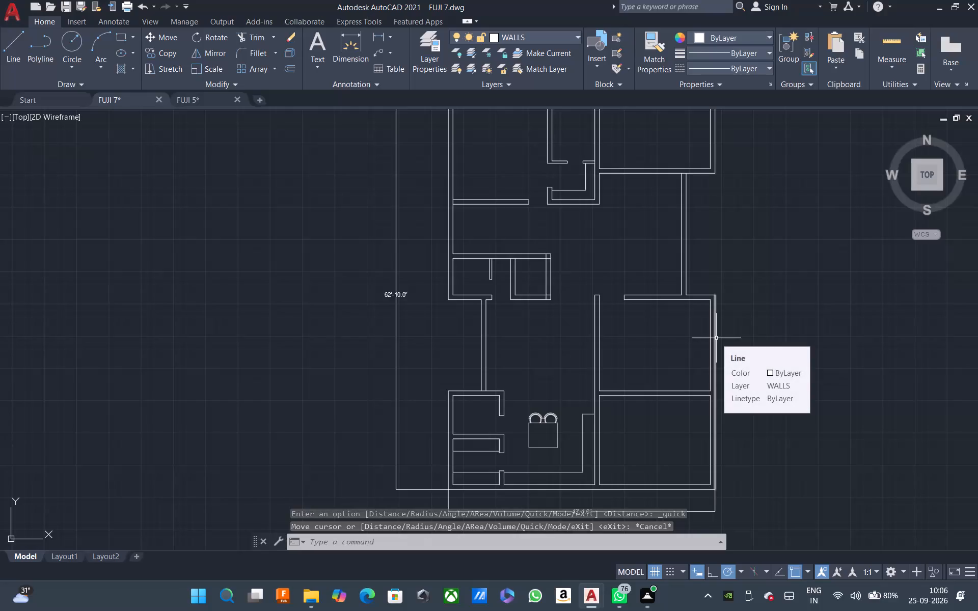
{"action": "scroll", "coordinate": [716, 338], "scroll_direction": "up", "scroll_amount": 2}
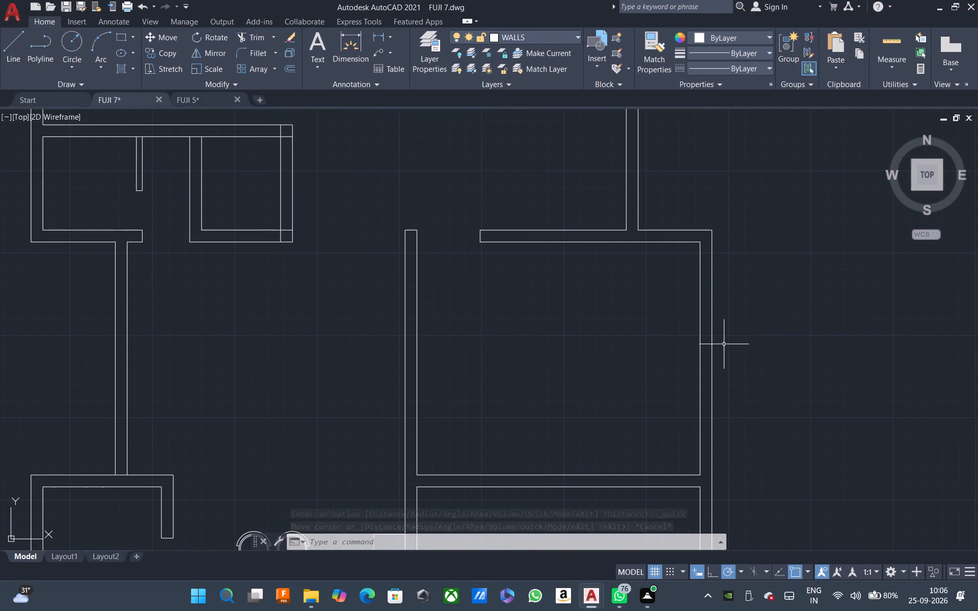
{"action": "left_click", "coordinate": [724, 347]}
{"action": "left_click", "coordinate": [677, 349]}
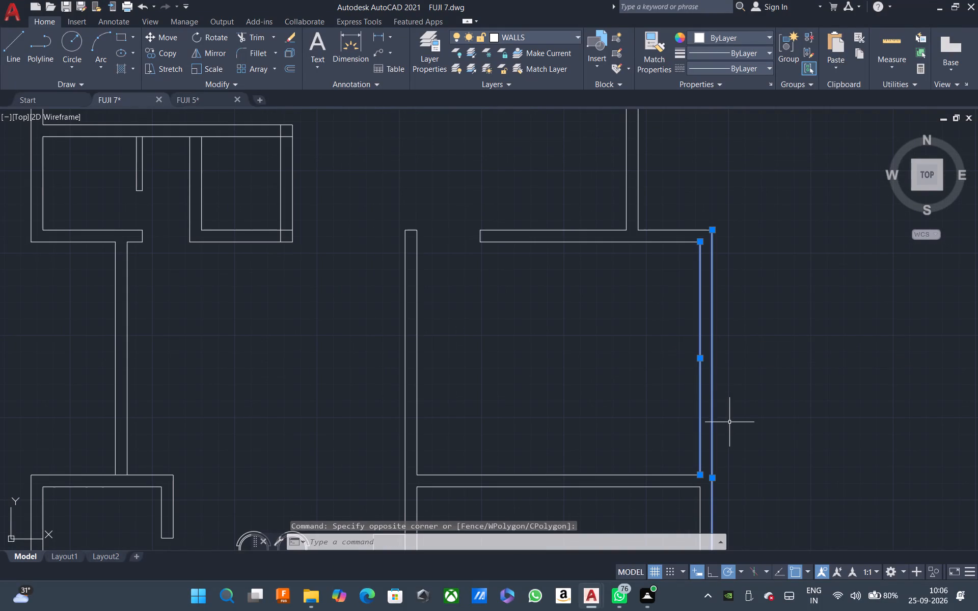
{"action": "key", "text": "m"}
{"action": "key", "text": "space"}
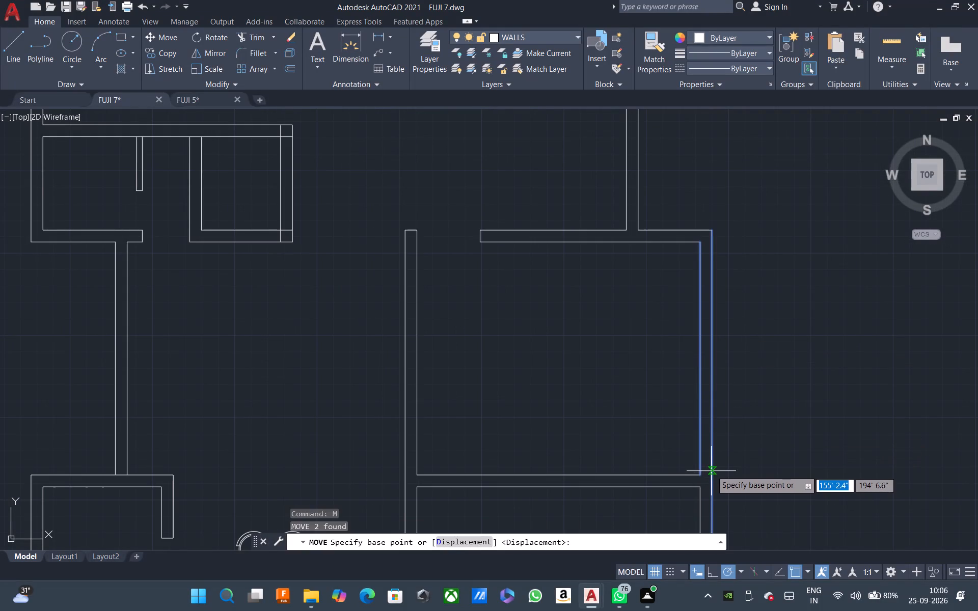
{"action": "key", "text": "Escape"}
Move the inner line of the room's east wall 8 inches west and check the room's width.
{"action": "left_click", "coordinate": [702, 456]}
{"action": "left_click", "coordinate": [688, 454]}
{"action": "left_click", "coordinate": [672, 453]}
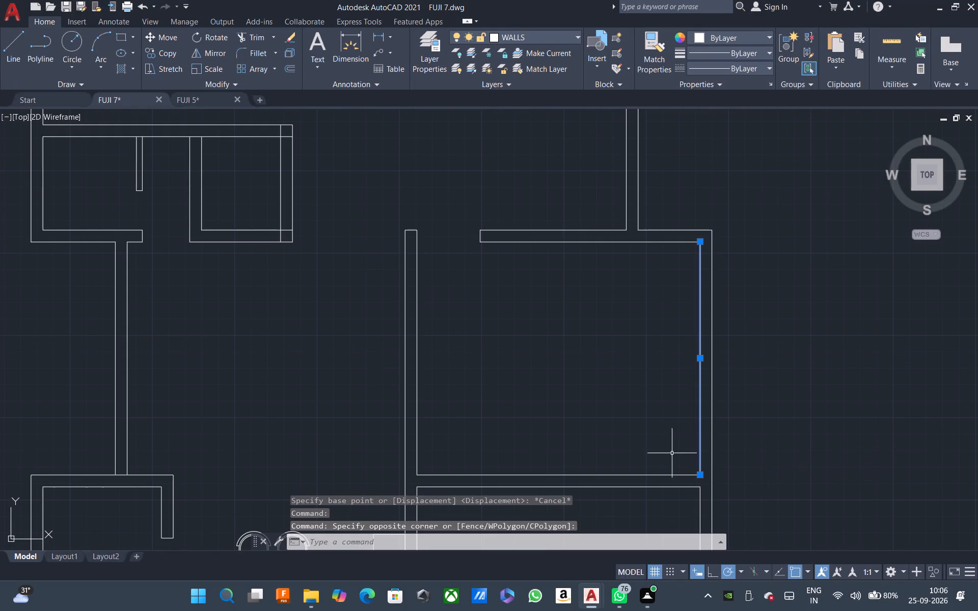
{"action": "key", "text": "m"}
{"action": "key", "text": "space"}
{"action": "left_click", "coordinate": [698, 474]}
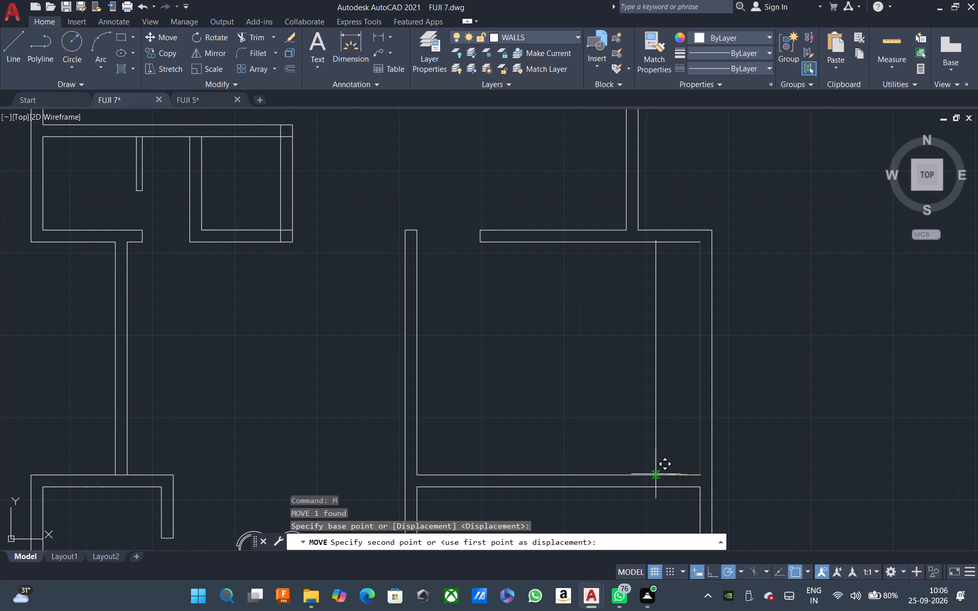
{"action": "type", "text": "8"}
{"action": "key", "text": "space"}
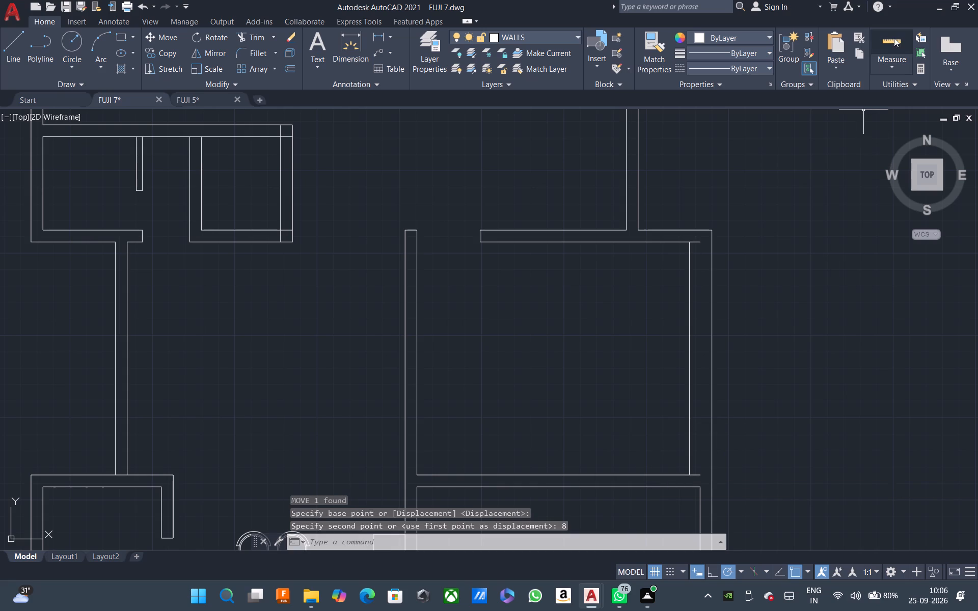
{"action": "left_click", "coordinate": [894, 38]}
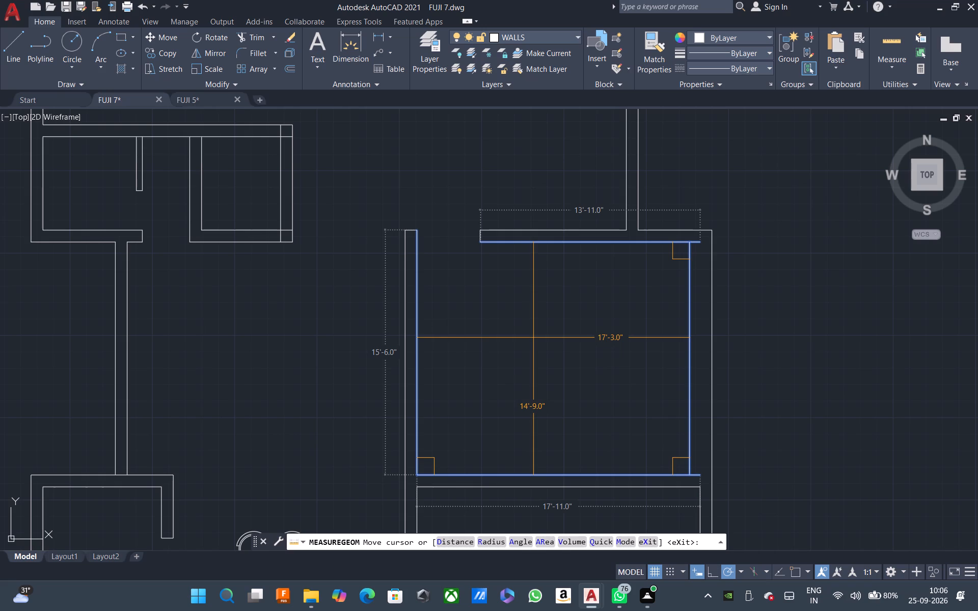
{"action": "key", "text": "Escape"}
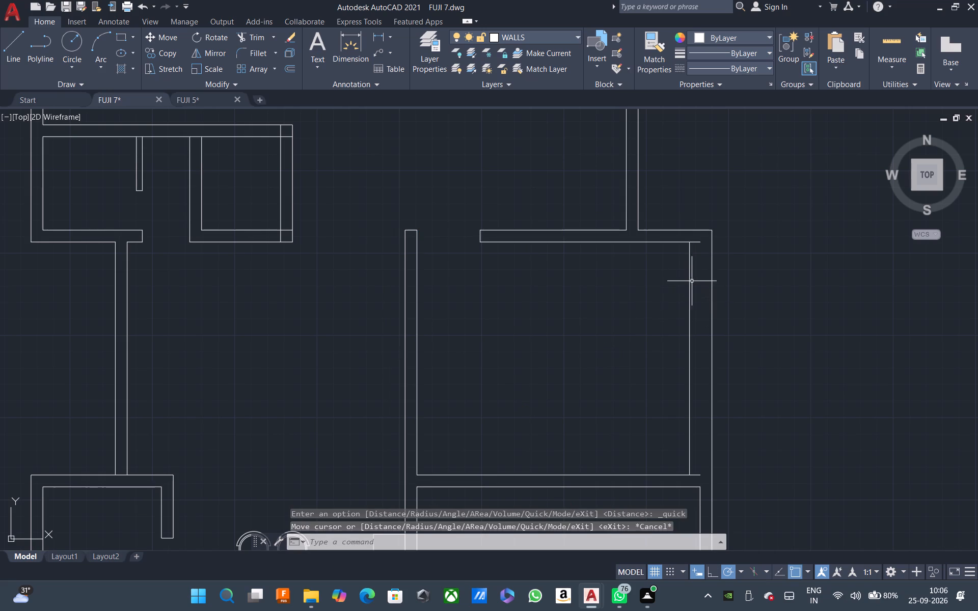
Offset the moved east wall line 9 inches to the east, giving the wall its second line.
{"action": "type", "text": "O 9"}
{"action": "key", "text": "space"}
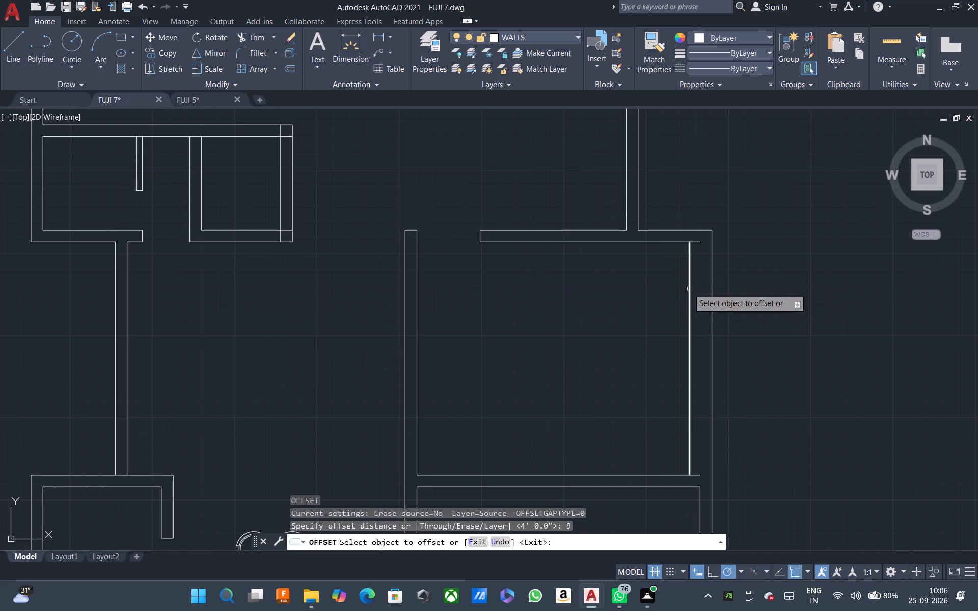
{"action": "left_click", "coordinate": [688, 289]}
{"action": "left_click", "coordinate": [698, 292]}
{"action": "key", "text": "Escape"}
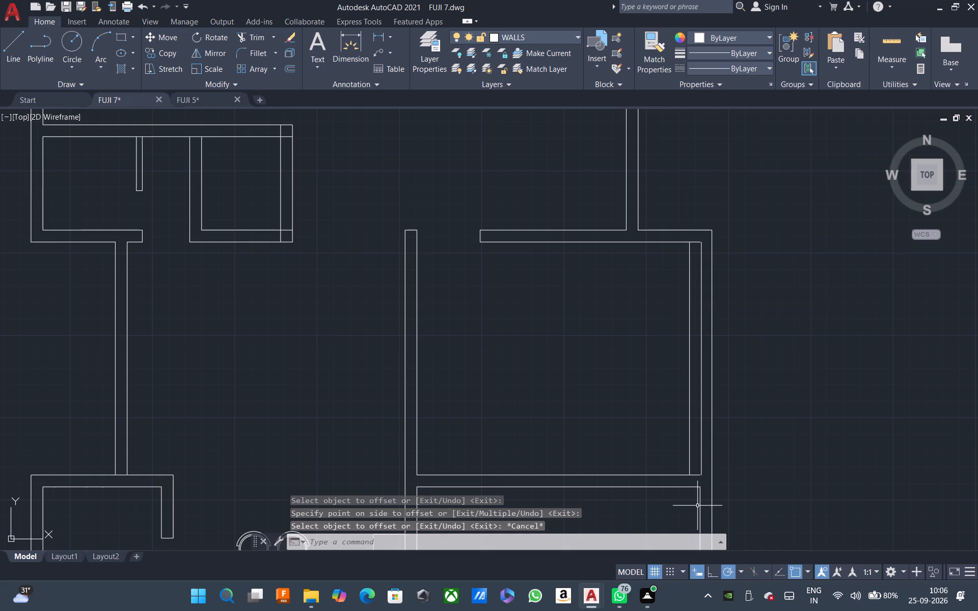
Extend the inner lines of the room's north and south walls eastward to the old outer east wall line.
{"action": "type", "text": "EX"}
{"action": "key", "text": "space"}
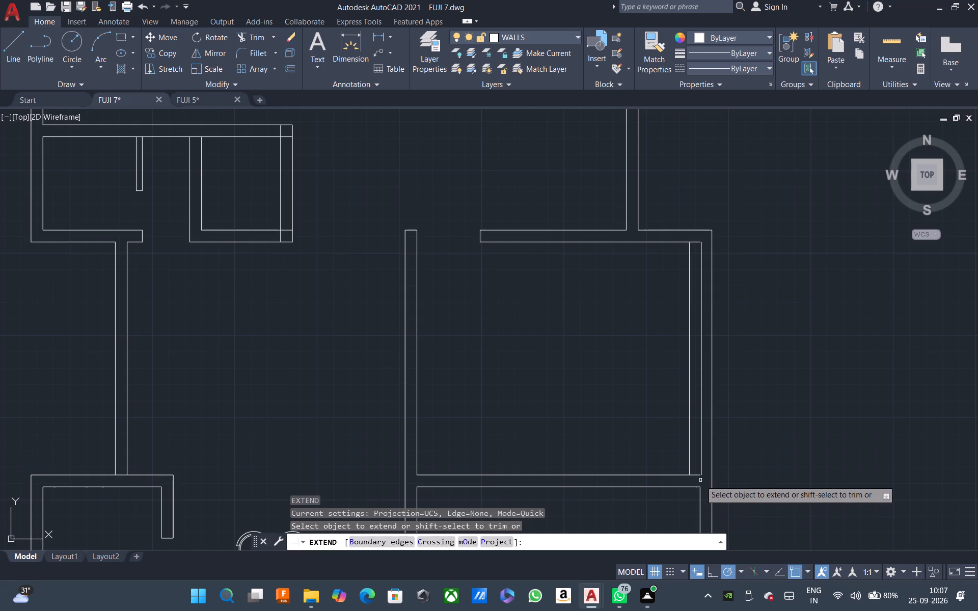
{"action": "left_click", "coordinate": [694, 476]}
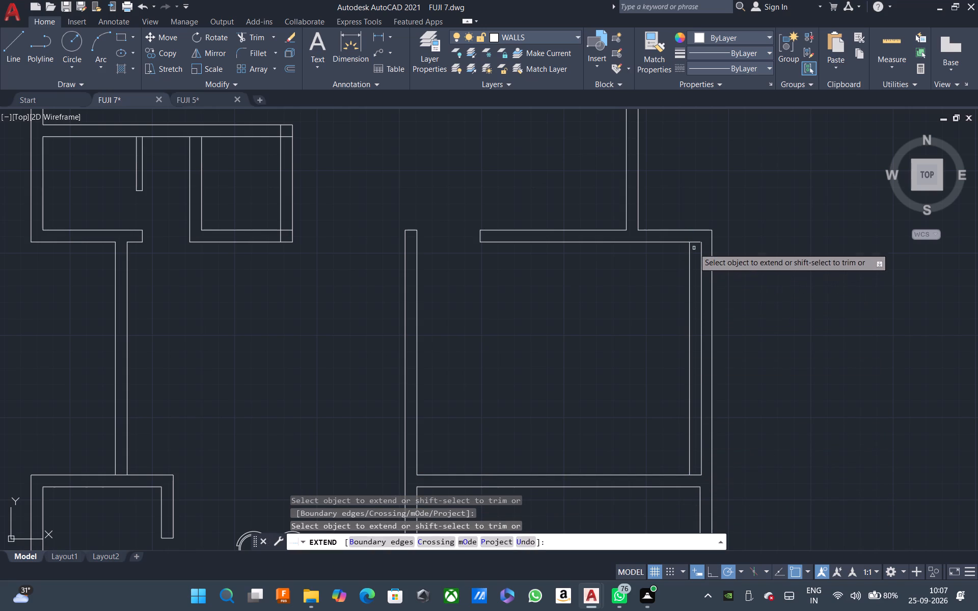
{"action": "left_click", "coordinate": [695, 243]}
{"action": "left_click", "coordinate": [695, 242]}
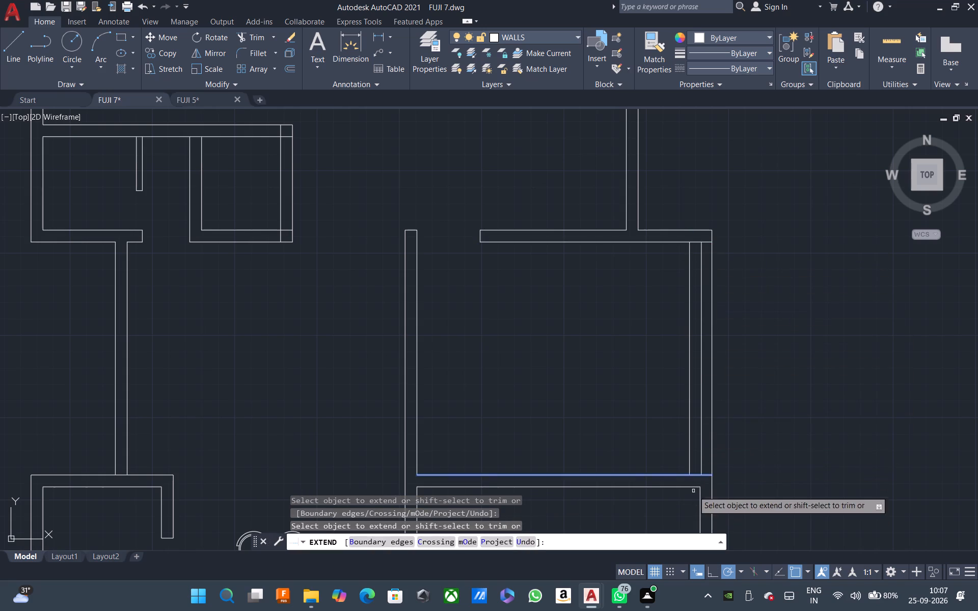
{"action": "left_click", "coordinate": [693, 476]}
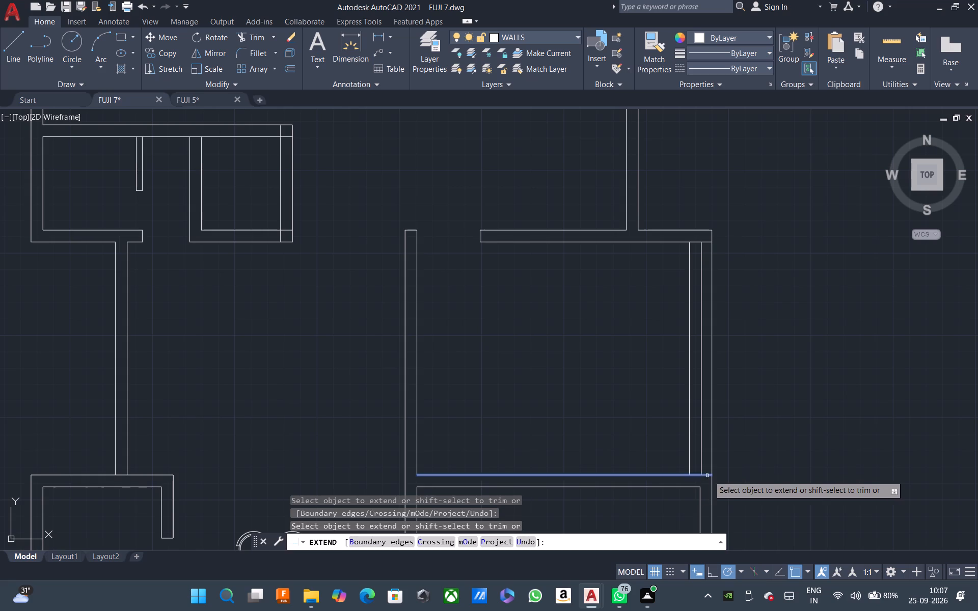
{"action": "key", "text": "Escape"}
Trim the old outer east wall line between the room's north and south walls.
{"action": "type", "text": "TR"}
{"action": "key", "text": "space"}
{"action": "left_click", "coordinate": [735, 432]}
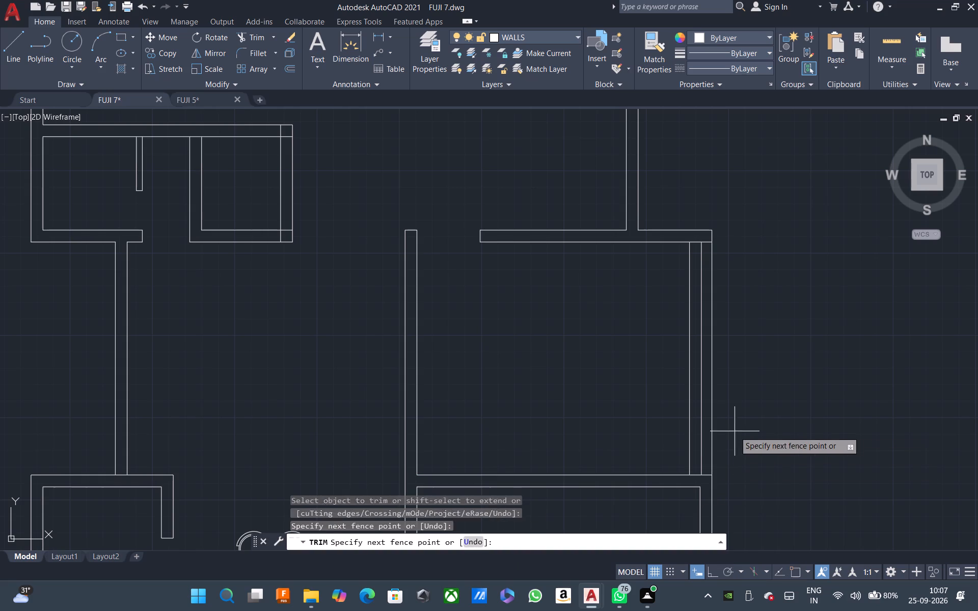
{"action": "left_click", "coordinate": [709, 414]}
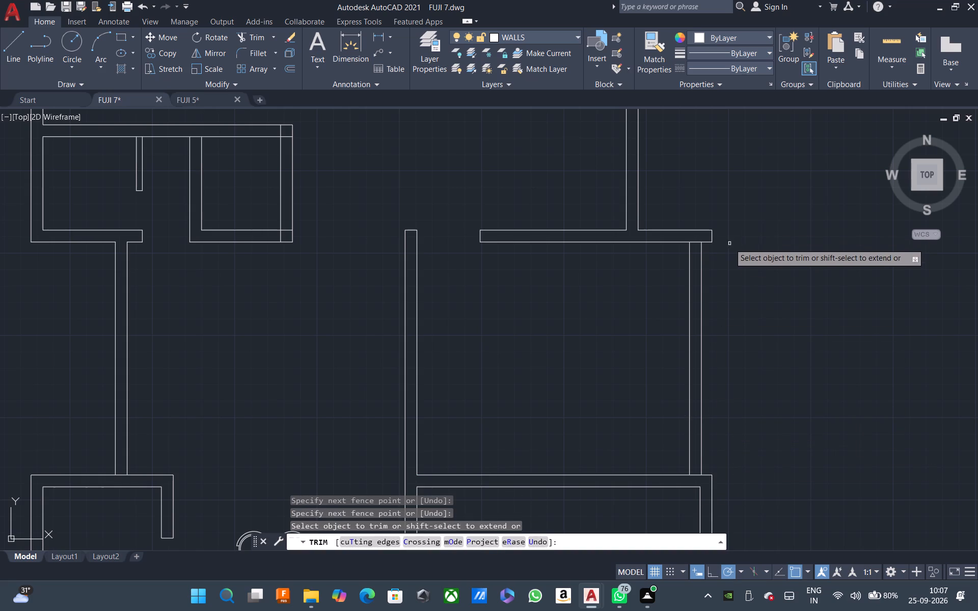
{"action": "key", "text": "Escape"}
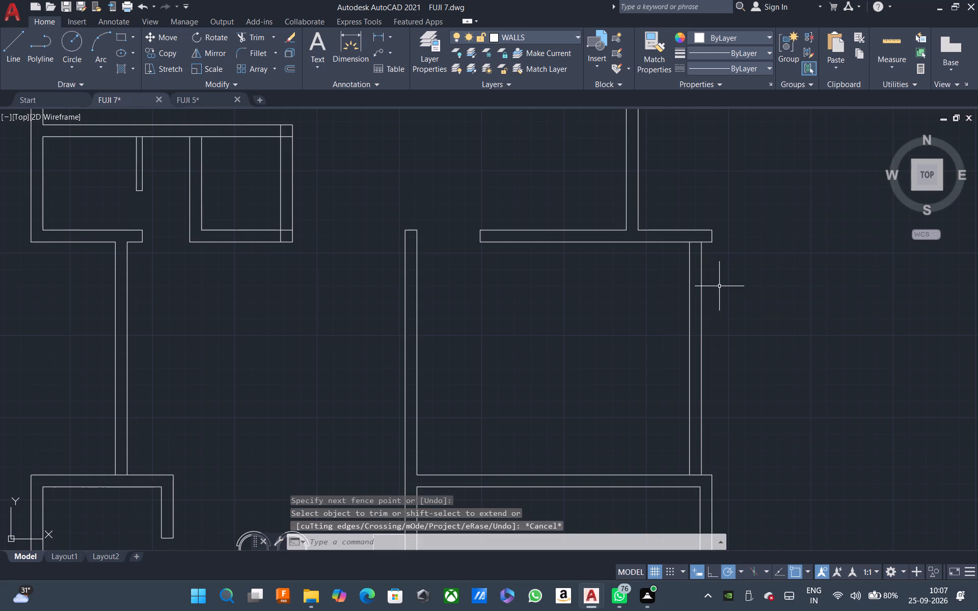
Extend both lines of the shifted east wall north through the room's north wall to the northeast room's south wall.
{"action": "key", "text": "e"}
{"action": "key", "text": "x"}
{"action": "key", "text": "space"}
{"action": "left_click", "coordinate": [734, 282]}
{"action": "left_click", "coordinate": [648, 295]}
{"action": "scroll", "coordinate": [700, 282], "scroll_direction": "down", "scroll_amount": 2}
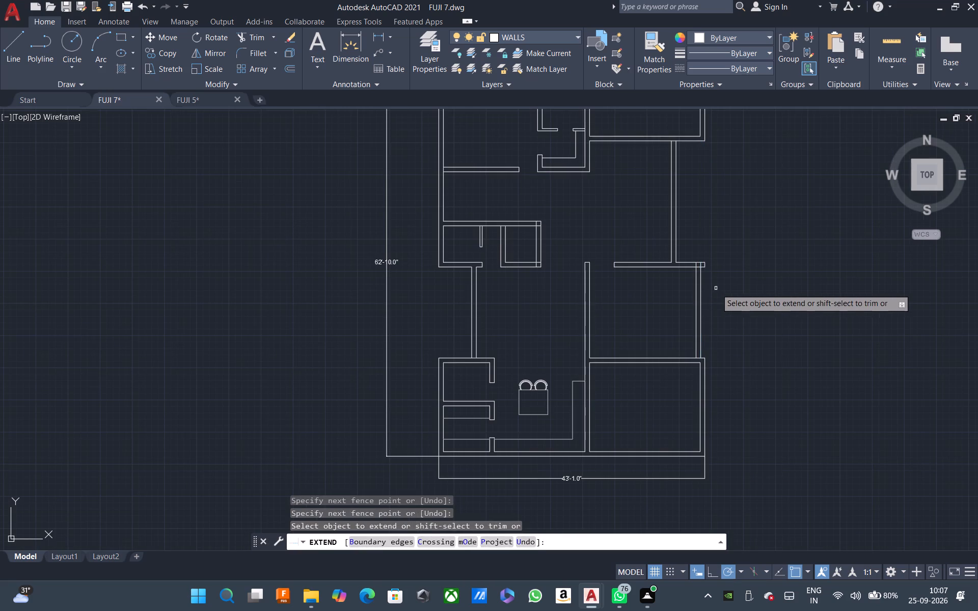
{"action": "left_click", "coordinate": [717, 289]}
{"action": "left_click", "coordinate": [684, 289]}
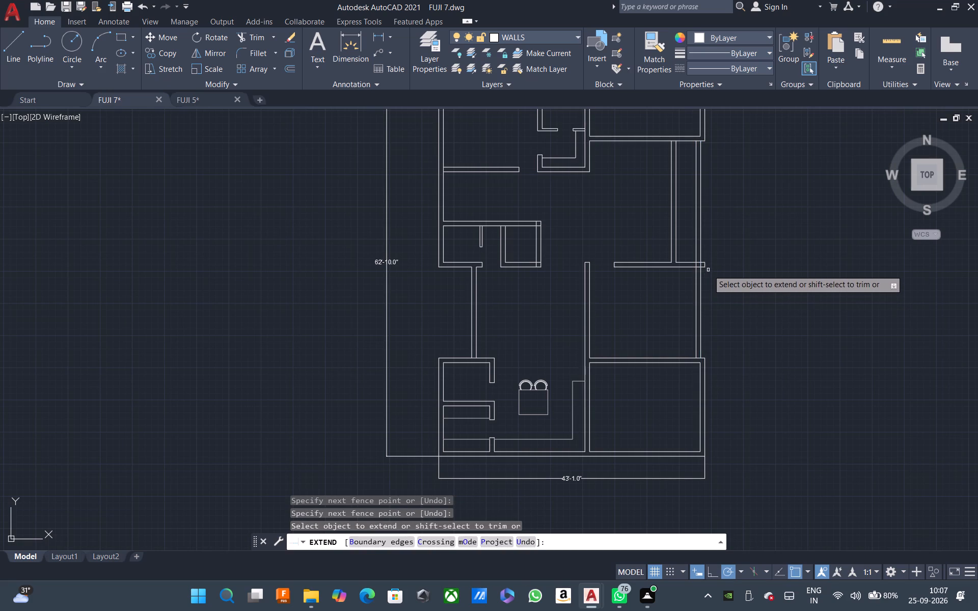
Extend both lines of the shifted east wall farther north through the northeast room to the building's north wall.
{"action": "middle_click_drag", "start_coordinate": [719, 125], "coordinate": [702, 281]}
{"action": "scroll", "coordinate": [696, 305], "scroll_direction": "up", "scroll_amount": 2}
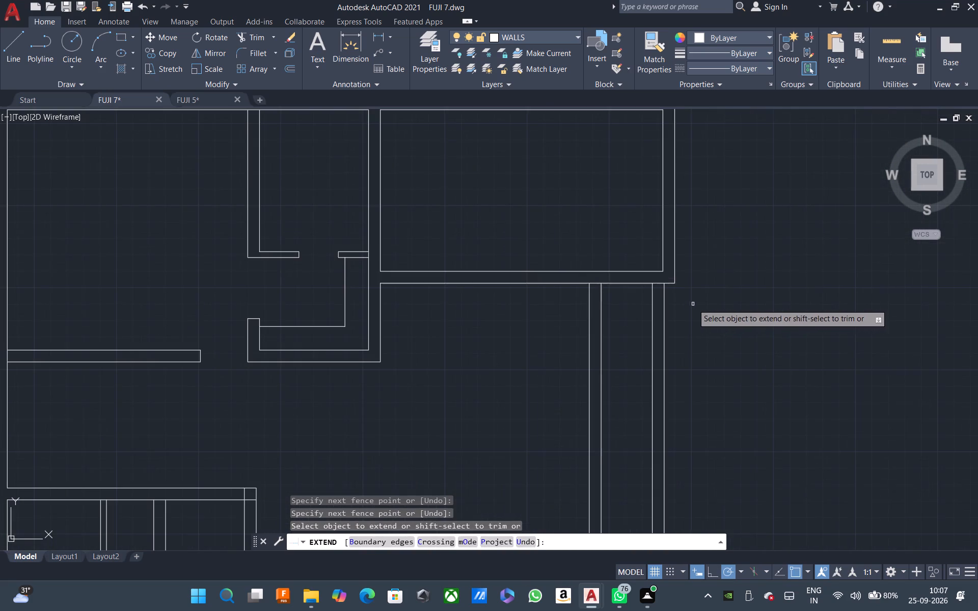
{"action": "left_click", "coordinate": [679, 315]}
{"action": "left_click", "coordinate": [617, 325]}
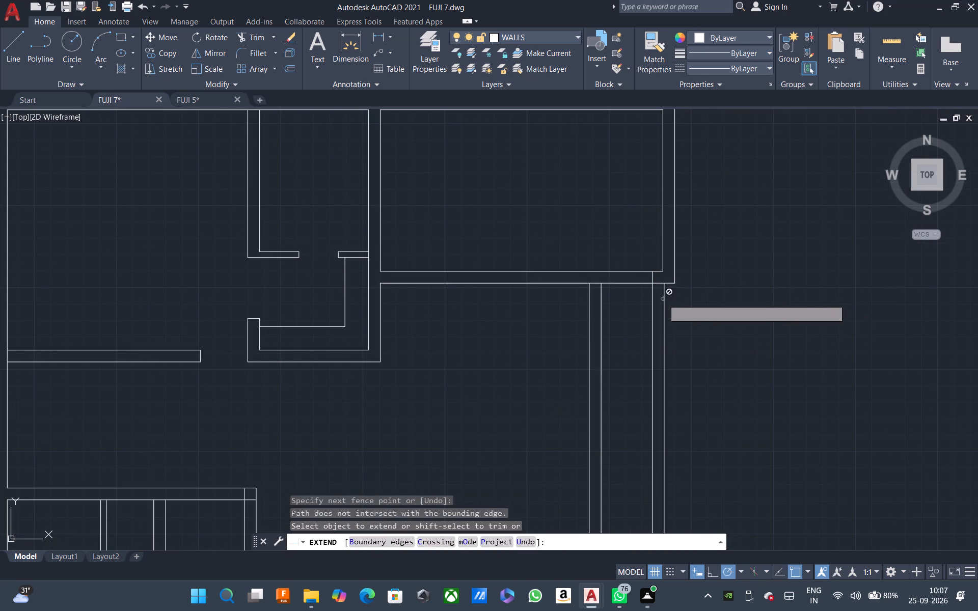
{"action": "scroll", "coordinate": [666, 297], "scroll_direction": "down", "scroll_amount": 1}
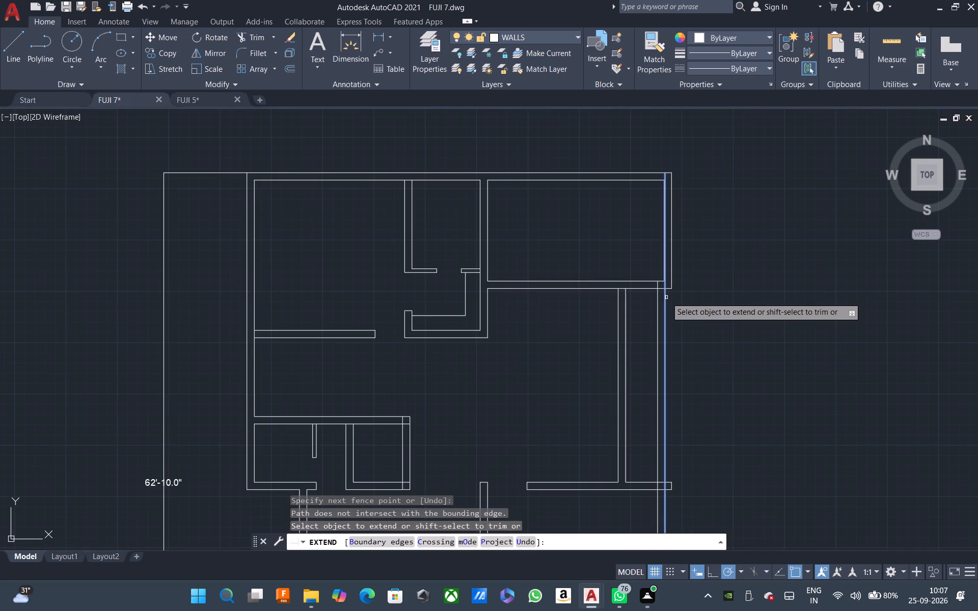
{"action": "left_click", "coordinate": [666, 297]}
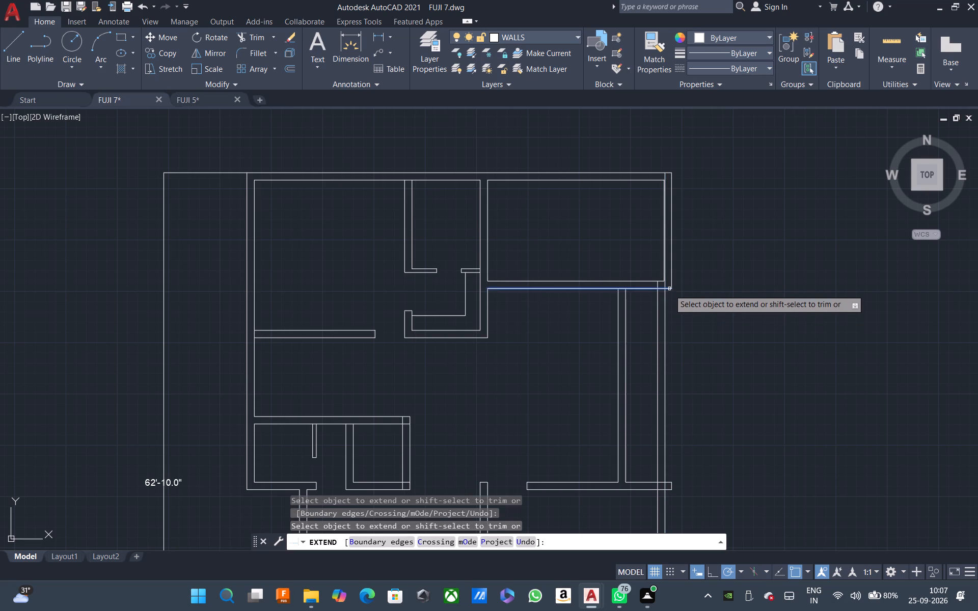
{"action": "left_click", "coordinate": [657, 300]}
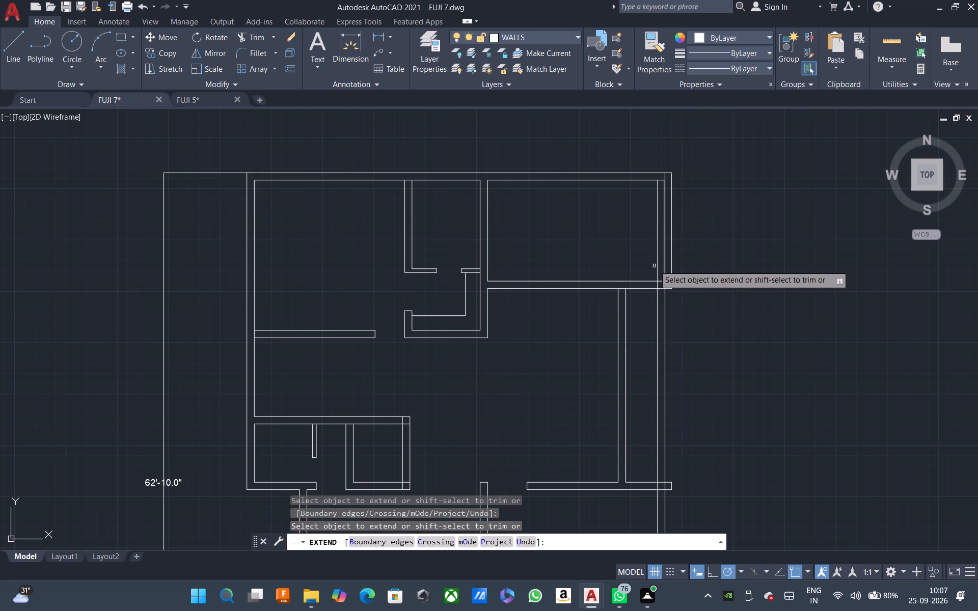
Extend the inner line of the shifted east wall north to the building's outer north wall line.
{"action": "left_click", "coordinate": [658, 258]}
{"action": "key", "text": "Escape"}
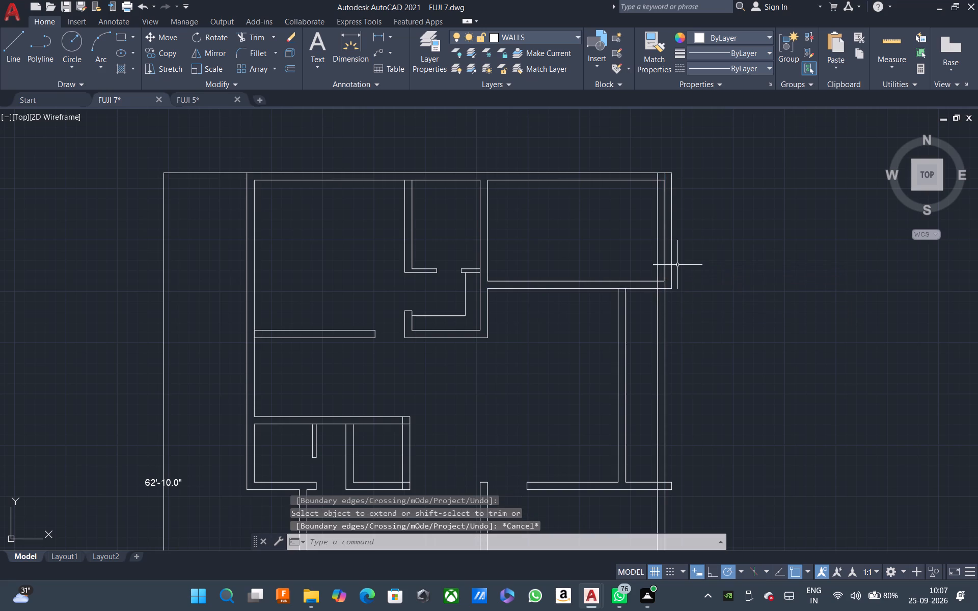
Trim away the northeast room's old east wall lines and the south wall line ends reaching past the shifted wall's inner line.
{"action": "type", "text": "TR"}
{"action": "key", "text": "space"}
{"action": "scroll", "coordinate": [676, 264], "scroll_direction": "up", "scroll_amount": 4}
{"action": "left_click", "coordinate": [674, 304]}
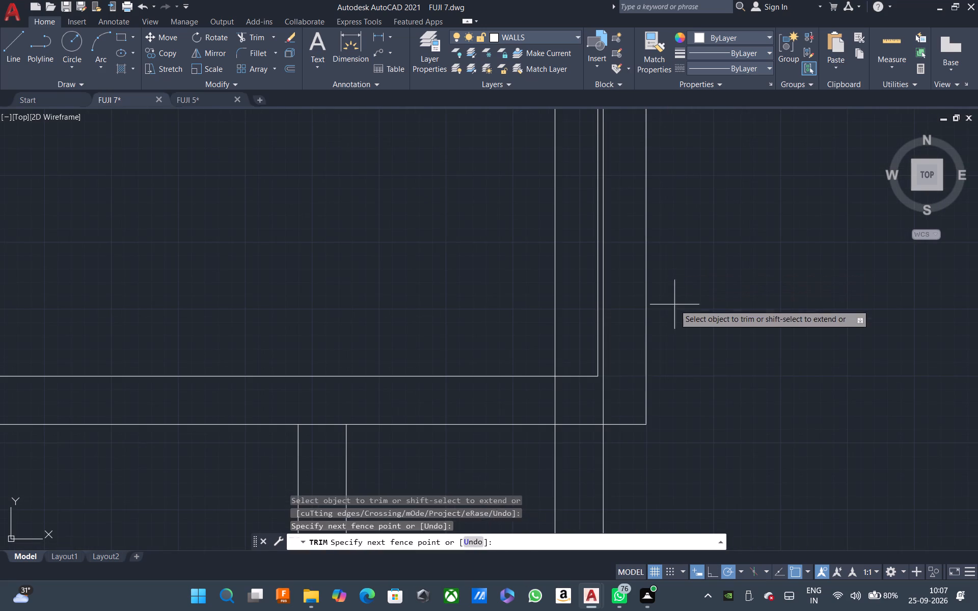
{"action": "left_click", "coordinate": [633, 293]}
{"action": "left_click", "coordinate": [638, 431]}
{"action": "left_click", "coordinate": [628, 398]}
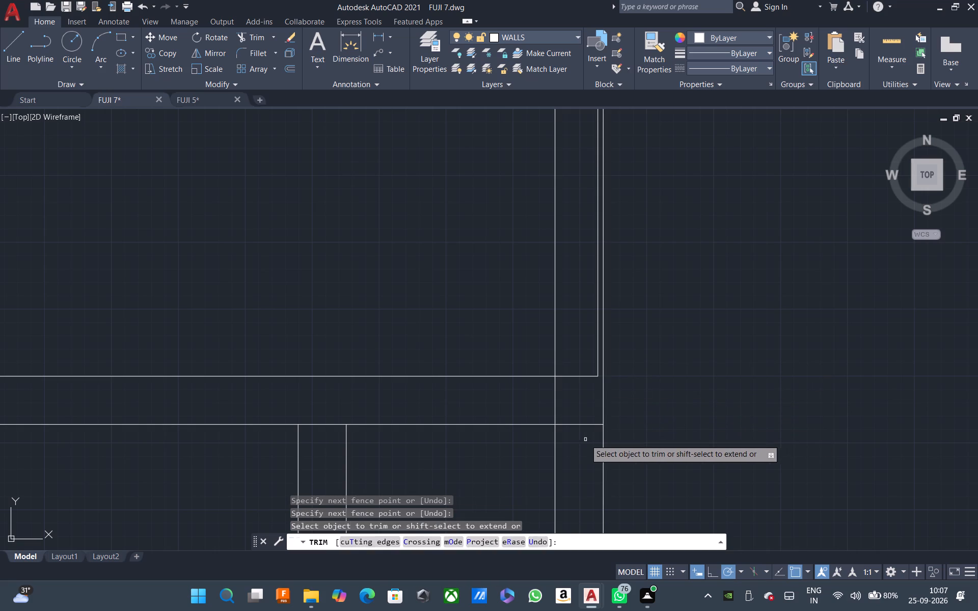
{"action": "left_click", "coordinate": [582, 438]}
{"action": "left_click", "coordinate": [589, 343]}
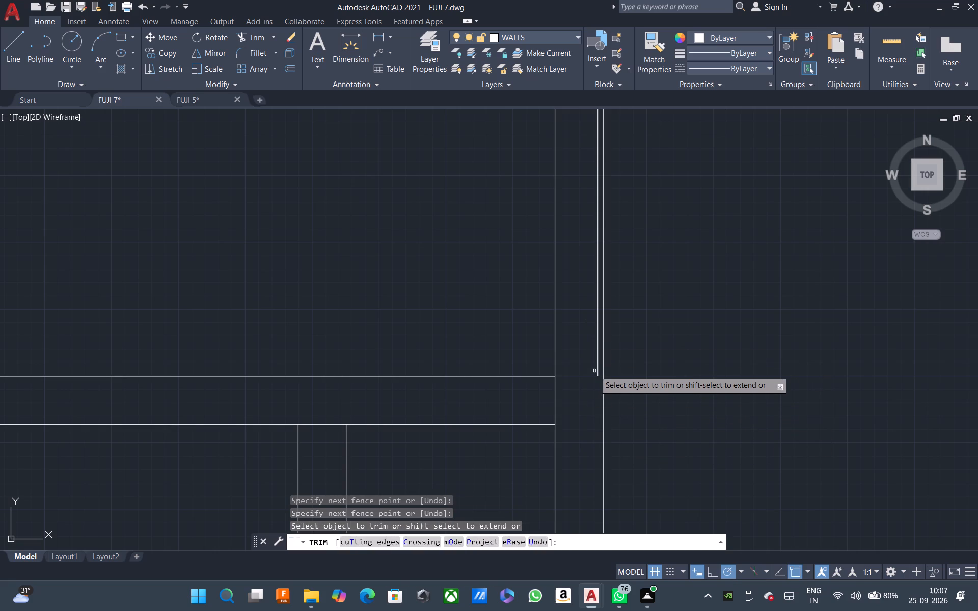
{"action": "left_click", "coordinate": [597, 369]}
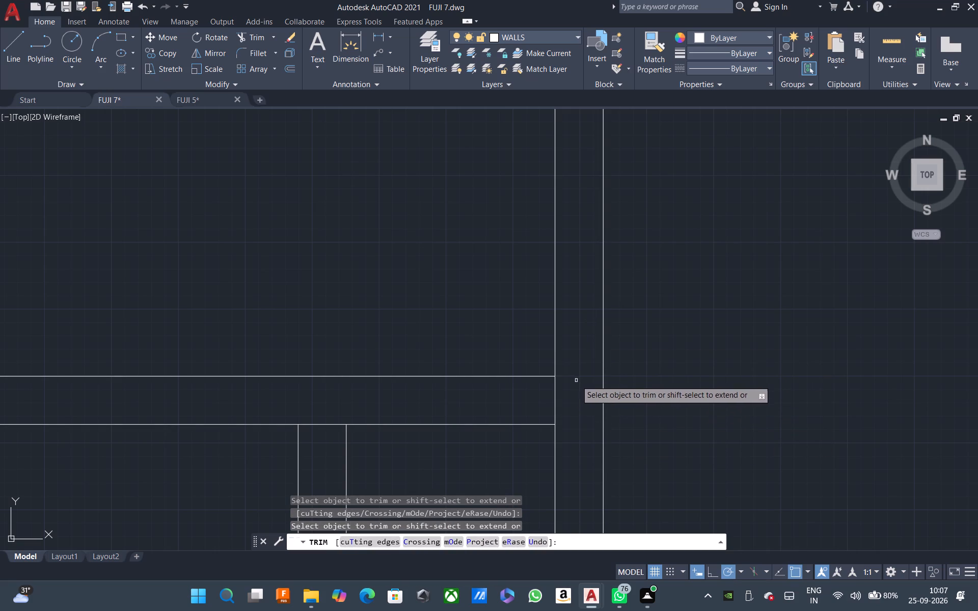
Trim the ends of the building's north wall lines at the northeast corner back to the shifted east wall.
{"action": "scroll", "coordinate": [568, 407], "scroll_direction": "down", "scroll_amount": 2}
{"action": "left_click", "coordinate": [567, 137]}
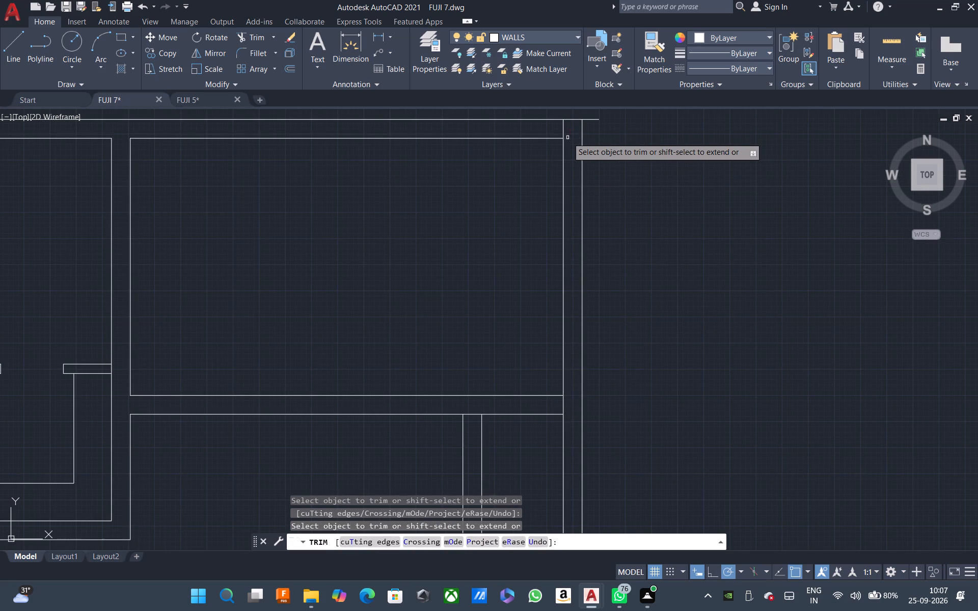
{"action": "left_click", "coordinate": [589, 120]}
{"action": "key", "text": "Escape"}
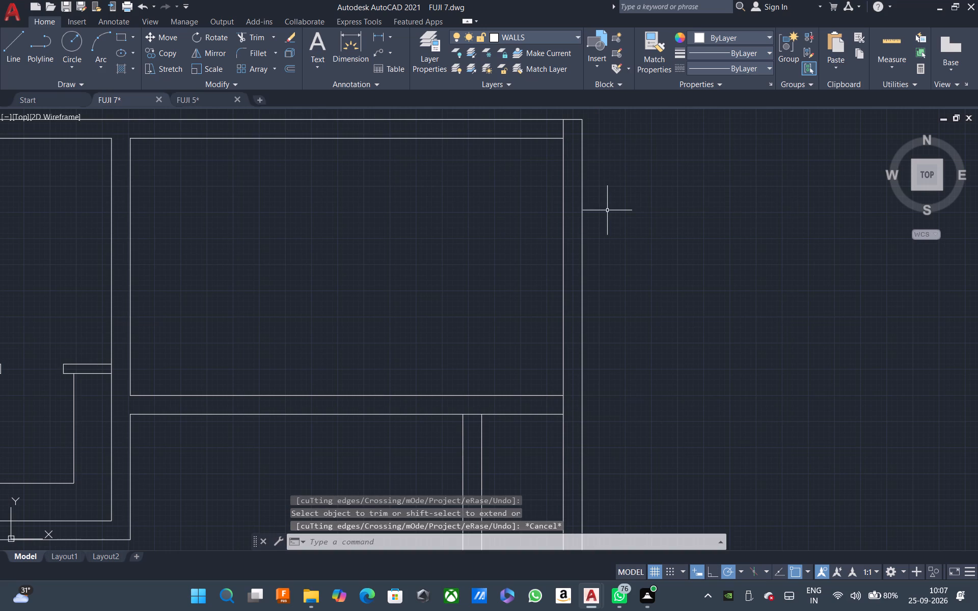
Extend the outer line of the northeast room's south wall east to the shifted east wall's outer line.
{"action": "type", "text": "EX"}
{"action": "key", "text": "space"}
{"action": "left_click", "coordinate": [529, 417]}
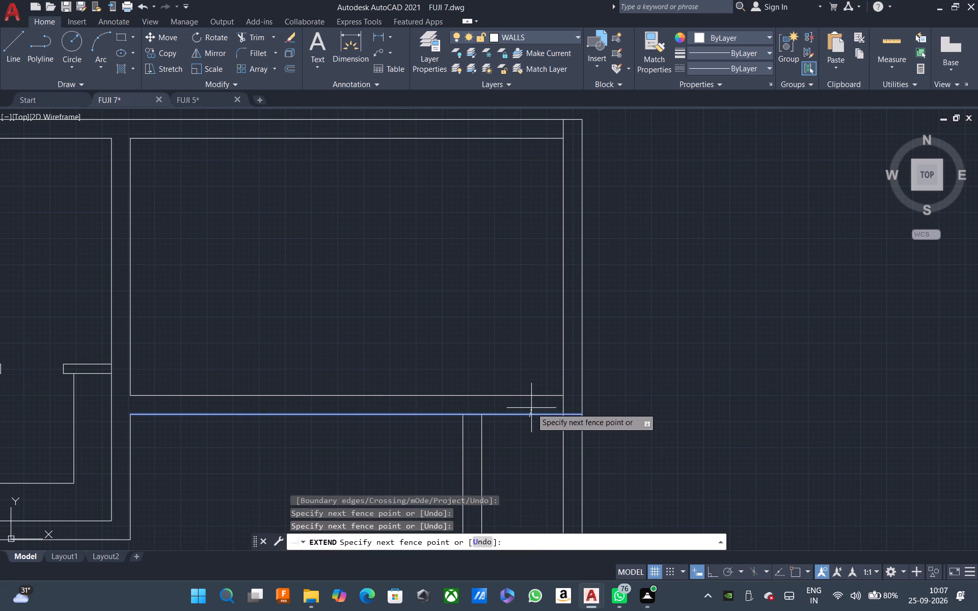
{"action": "left_click", "coordinate": [531, 408]}
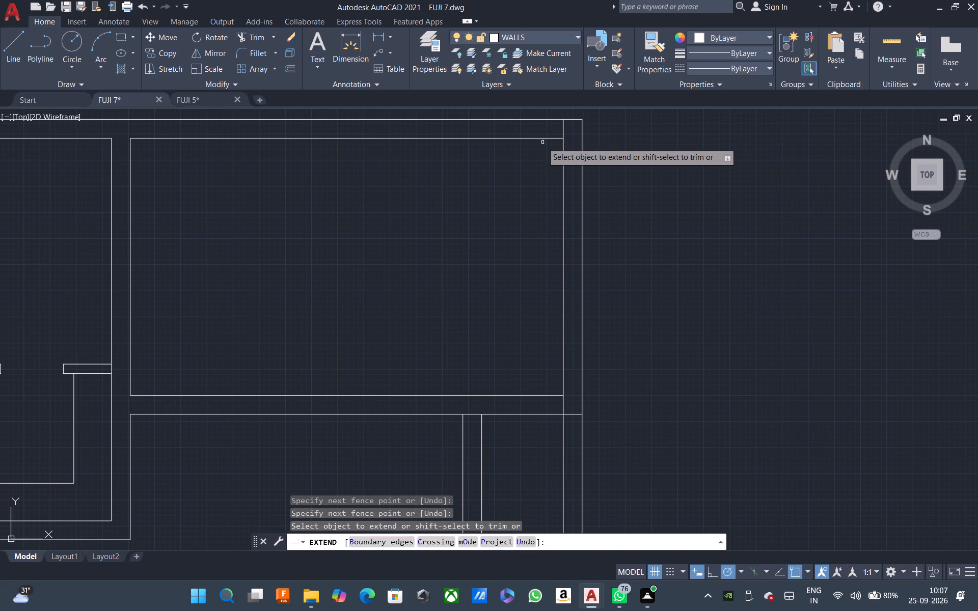
{"action": "scroll", "coordinate": [543, 153], "scroll_direction": "down", "scroll_amount": 3}
{"action": "scroll", "coordinate": [550, 354], "scroll_direction": "up", "scroll_amount": 2}
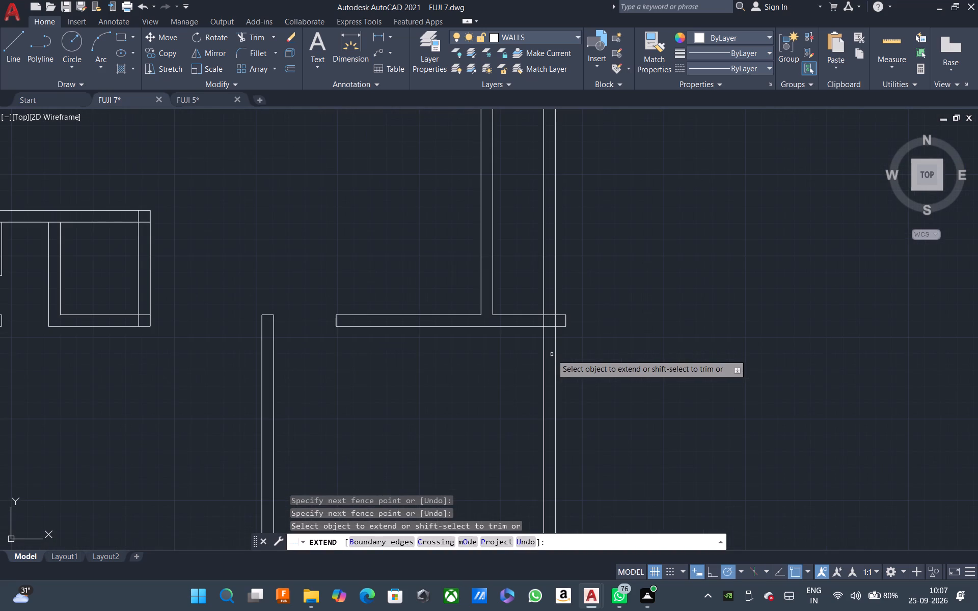
{"action": "key", "text": "Escape"}
Trim both shifted east wall lines between the northeast room's south wall and the north wall of the eastern room below it.
{"action": "type", "text": "TR"}
{"action": "key", "text": "space"}
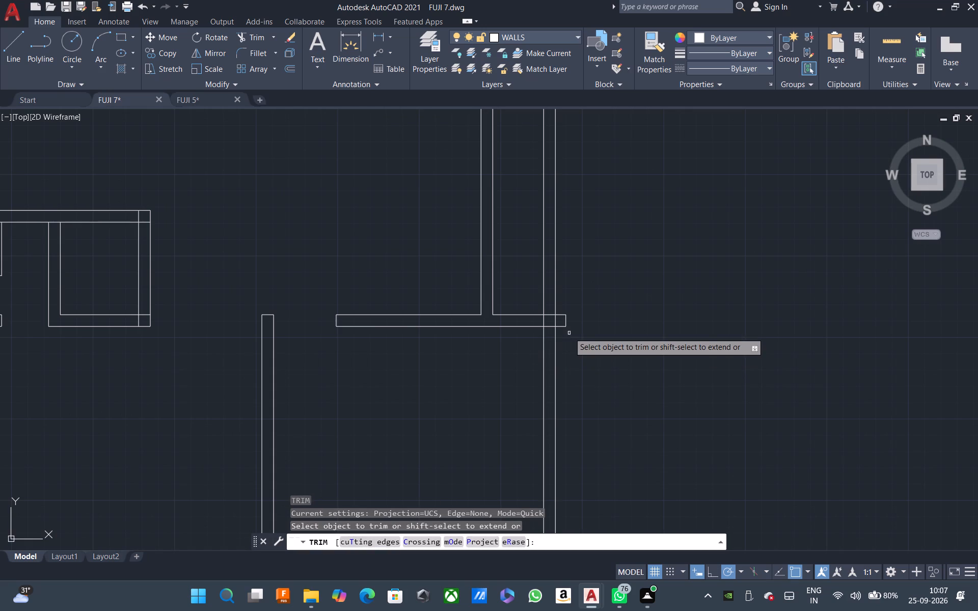
{"action": "left_click", "coordinate": [564, 301]}
{"action": "left_click", "coordinate": [533, 296]}
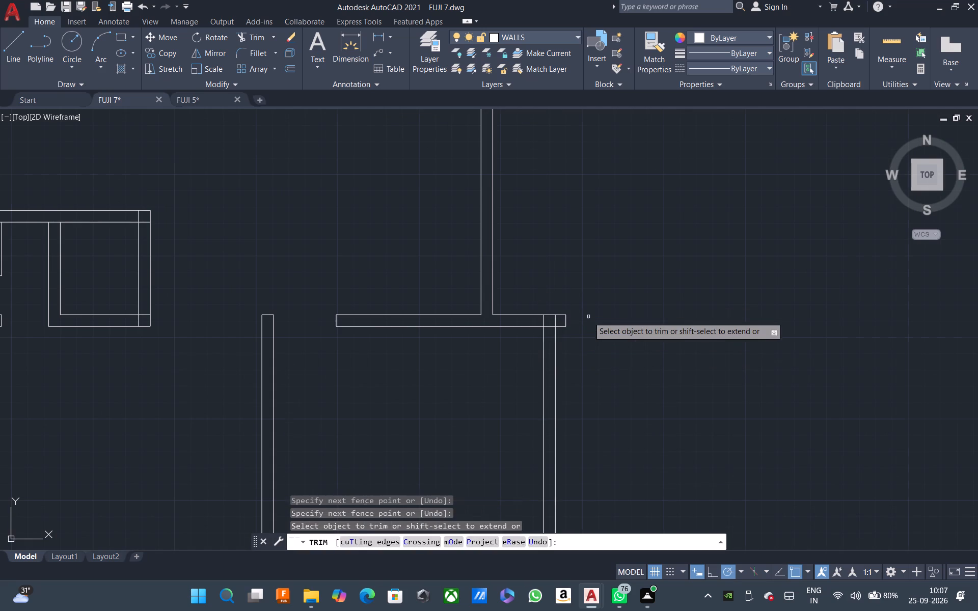
{"action": "scroll", "coordinate": [588, 317], "scroll_direction": "down", "scroll_amount": 1}
{"action": "key", "text": "ctrl+z"}
{"action": "scroll", "coordinate": [608, 302], "scroll_direction": "down", "scroll_amount": 3}
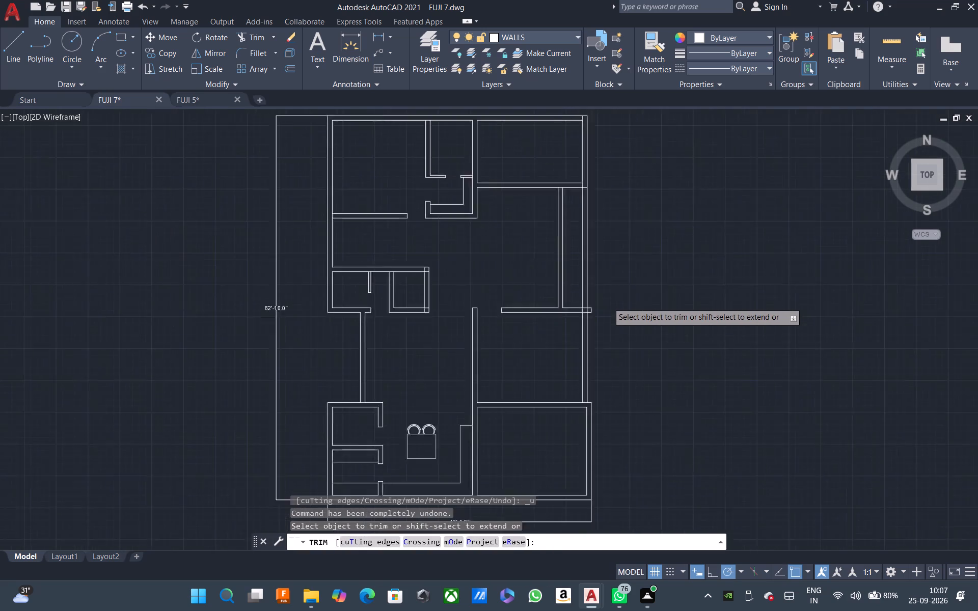
{"action": "scroll", "coordinate": [591, 250], "scroll_direction": "up", "scroll_amount": 2}
{"action": "left_click", "coordinate": [612, 269]}
{"action": "left_click", "coordinate": [581, 266]}
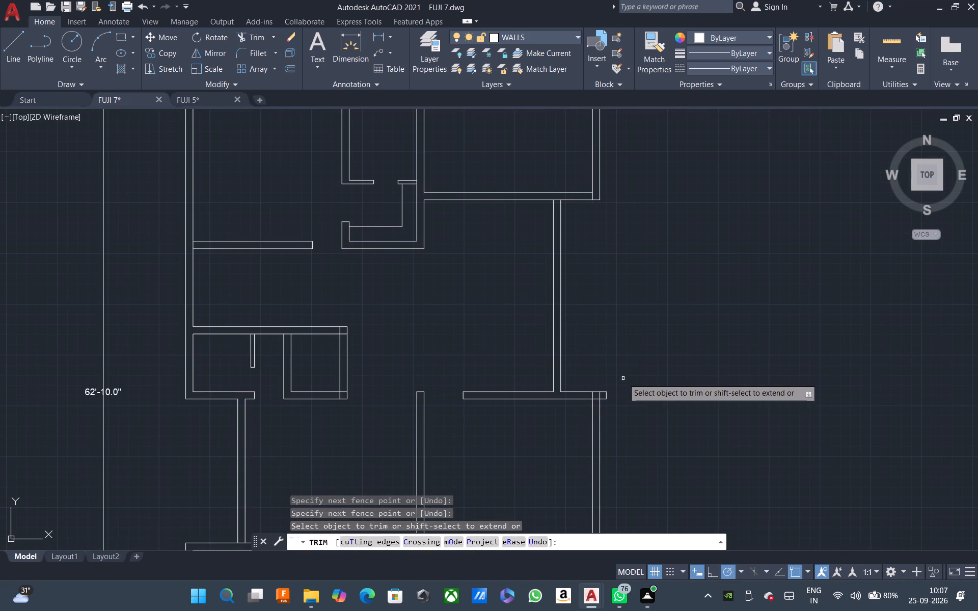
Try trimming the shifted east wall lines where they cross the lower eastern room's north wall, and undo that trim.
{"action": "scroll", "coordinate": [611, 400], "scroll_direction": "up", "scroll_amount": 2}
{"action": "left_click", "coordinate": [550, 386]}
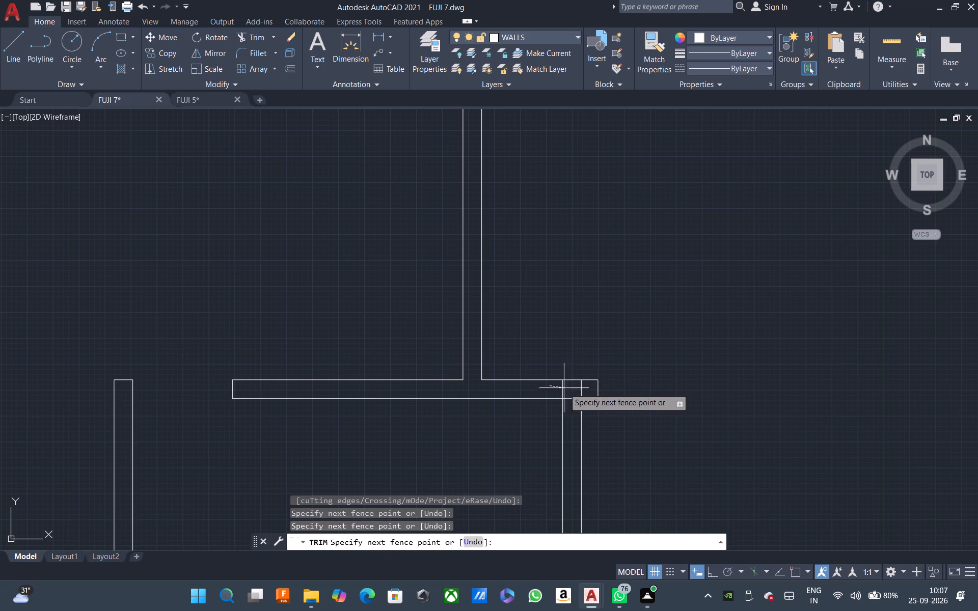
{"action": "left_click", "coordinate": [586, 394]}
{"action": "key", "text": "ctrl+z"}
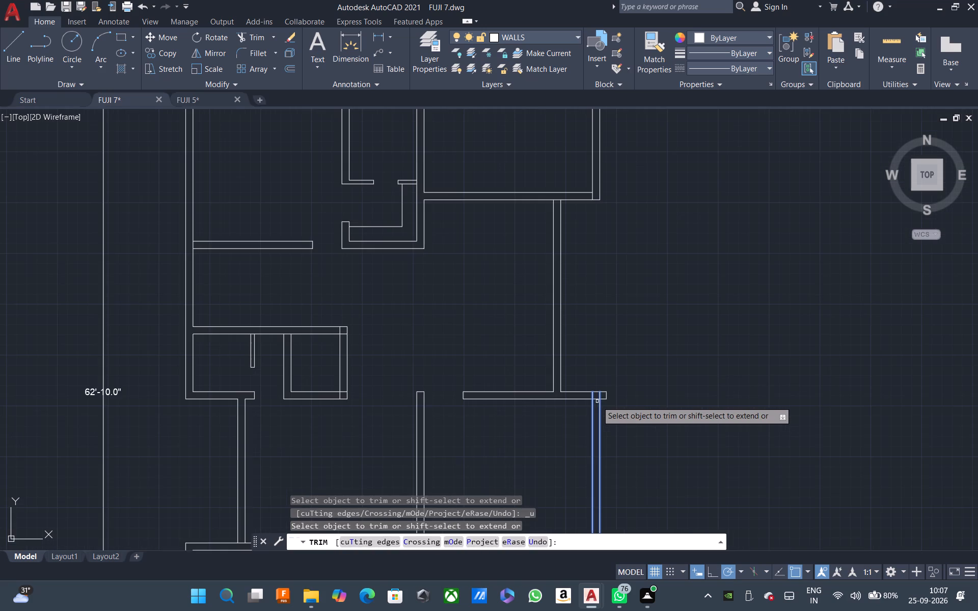
Clean up the lower eastern room's northeast corner by trimming the overhanging wall end and the lines crossing inside the junction.
{"action": "scroll", "coordinate": [609, 395], "scroll_direction": "up", "scroll_amount": 3}
{"action": "left_click", "coordinate": [580, 369]}
{"action": "left_click", "coordinate": [597, 431]}
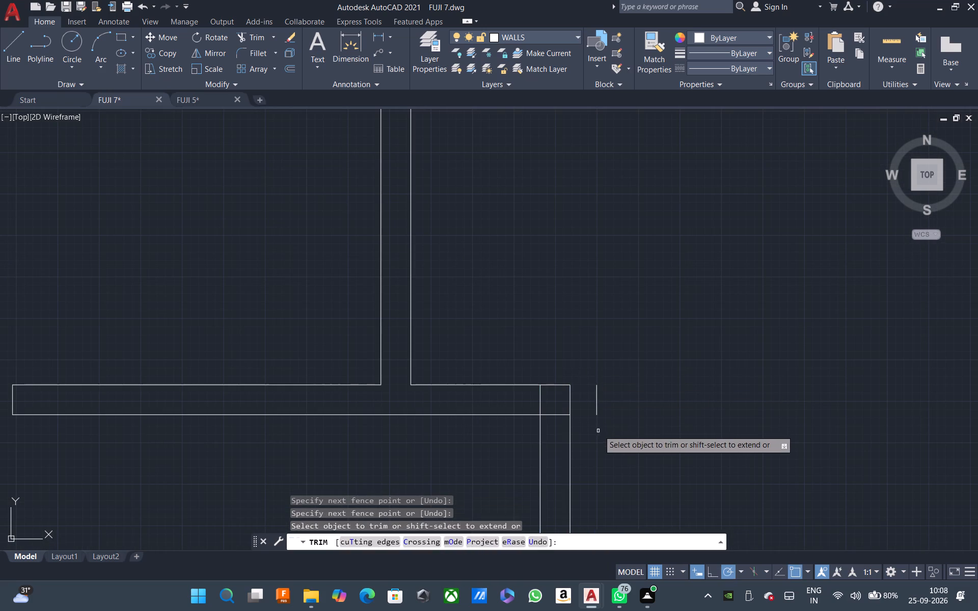
{"action": "left_click", "coordinate": [602, 411]}
{"action": "left_click", "coordinate": [588, 395]}
{"action": "left_click", "coordinate": [557, 395]}
{"action": "left_click", "coordinate": [516, 393]}
{"action": "left_click", "coordinate": [549, 434]}
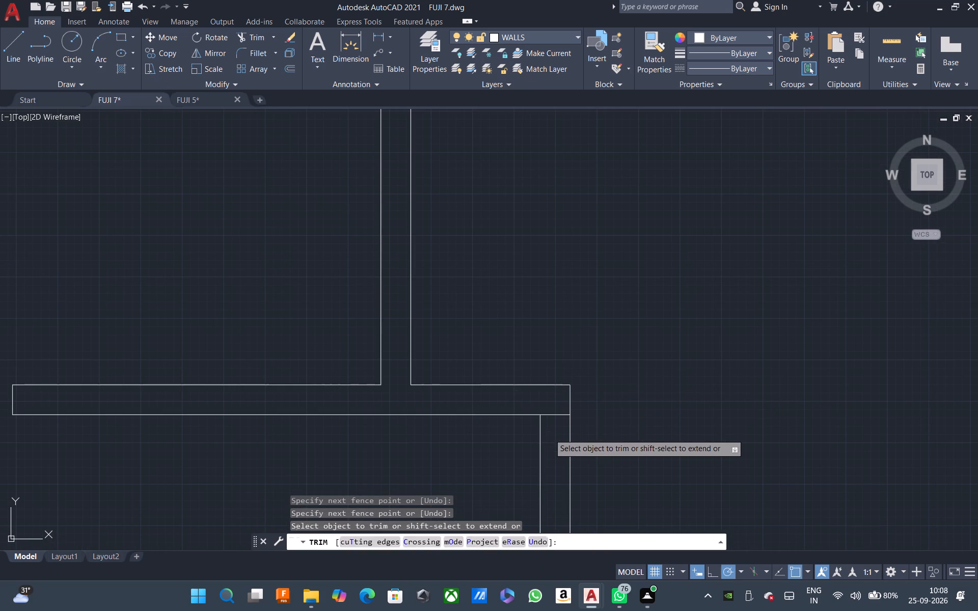
{"action": "left_click", "coordinate": [548, 405]}
Trim the northeast room's inner east wall line where it crosses the south and north walls at both corners.
{"action": "scroll", "coordinate": [579, 415], "scroll_direction": "down", "scroll_amount": 2}
{"action": "scroll", "coordinate": [573, 344], "scroll_direction": "down", "scroll_amount": 3}
{"action": "scroll", "coordinate": [584, 288], "scroll_direction": "up", "scroll_amount": 3}
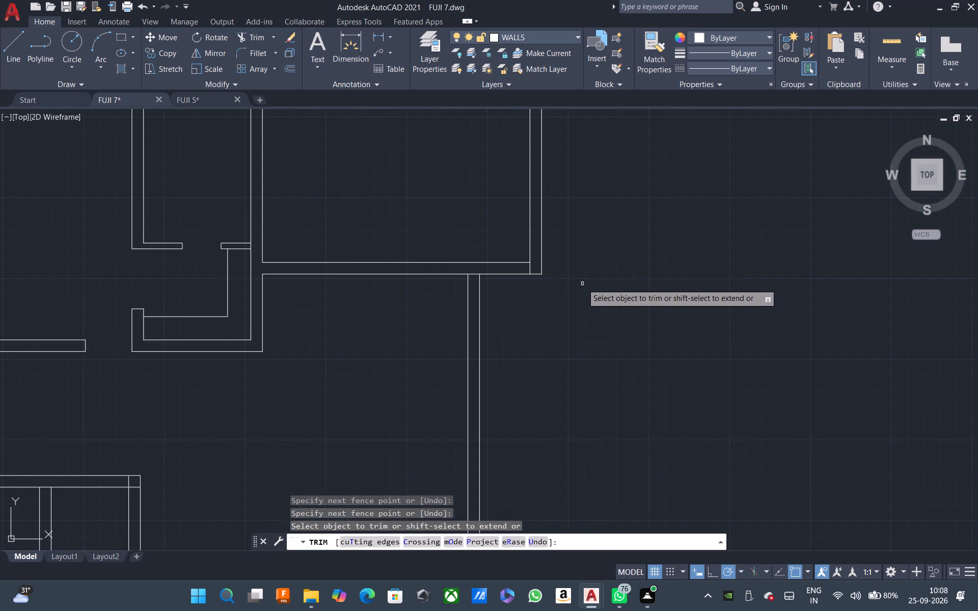
{"action": "left_click", "coordinate": [532, 267]}
{"action": "scroll", "coordinate": [594, 382], "scroll_direction": "down", "scroll_amount": 1}
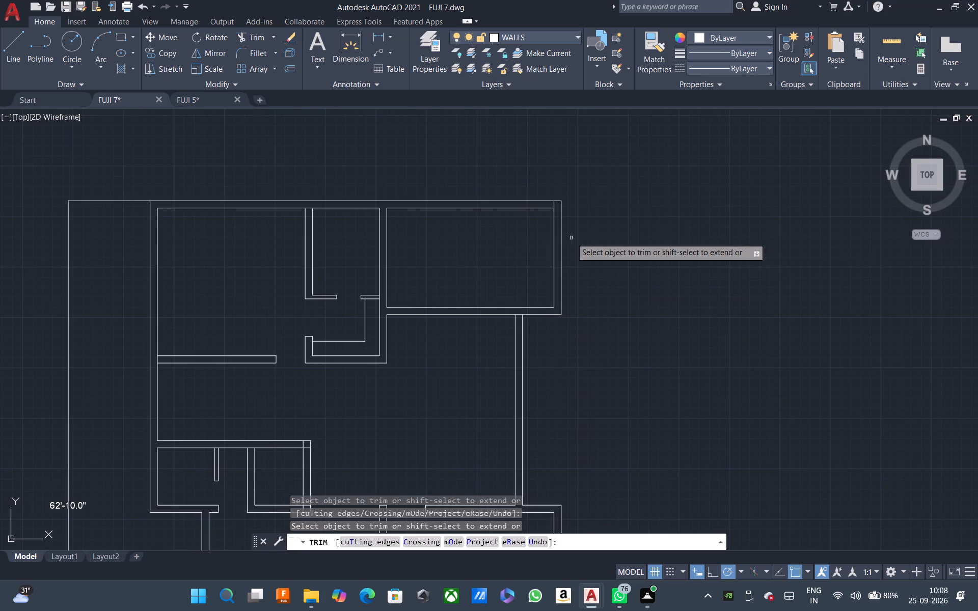
{"action": "scroll", "coordinate": [563, 202], "scroll_direction": "up", "scroll_amount": 2}
{"action": "left_click", "coordinate": [537, 208]}
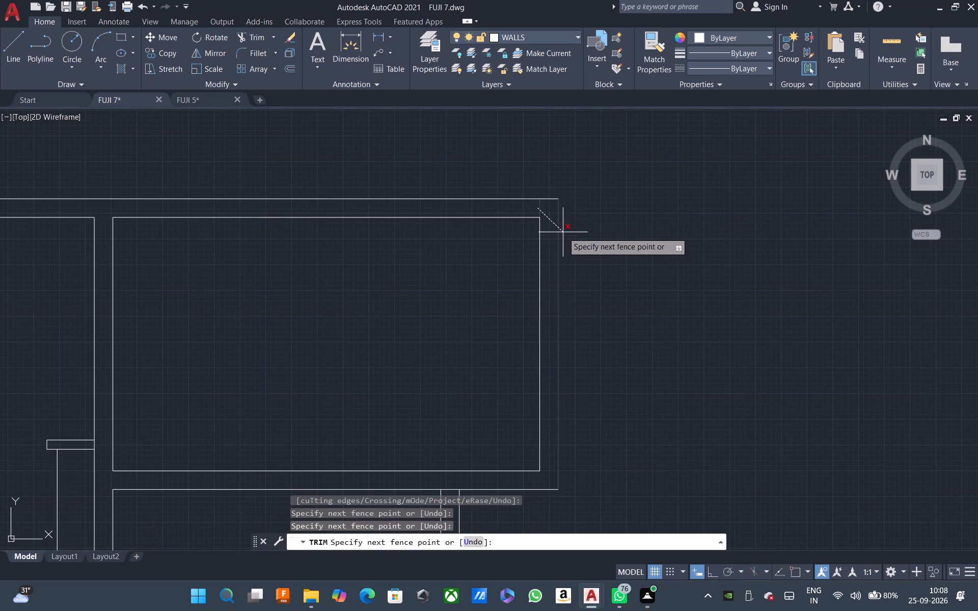
{"action": "left_click", "coordinate": [543, 216]}
{"action": "key", "text": "Escape"}
Measure the interior width and depth of the northeast room.
{"action": "scroll", "coordinate": [589, 257], "scroll_direction": "down", "scroll_amount": 3}
{"action": "middle_click_drag", "start_coordinate": [656, 422], "coordinate": [641, 381]}
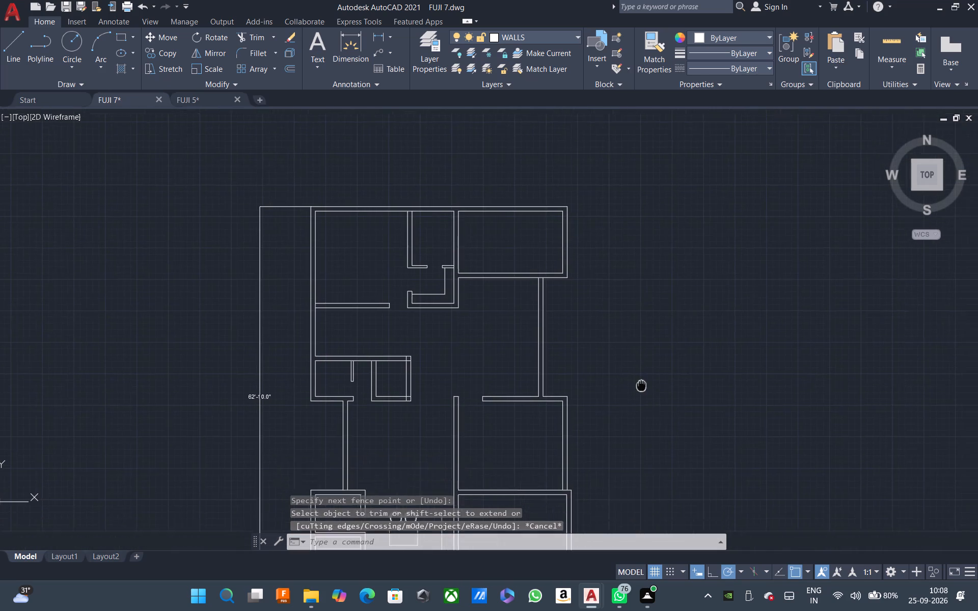
{"action": "middle_click_drag", "start_coordinate": [641, 381], "coordinate": [634, 359]}
{"action": "scroll", "coordinate": [633, 358], "scroll_direction": "down", "scroll_amount": 1}
{"action": "scroll", "coordinate": [589, 436], "scroll_direction": "up", "scroll_amount": 1}
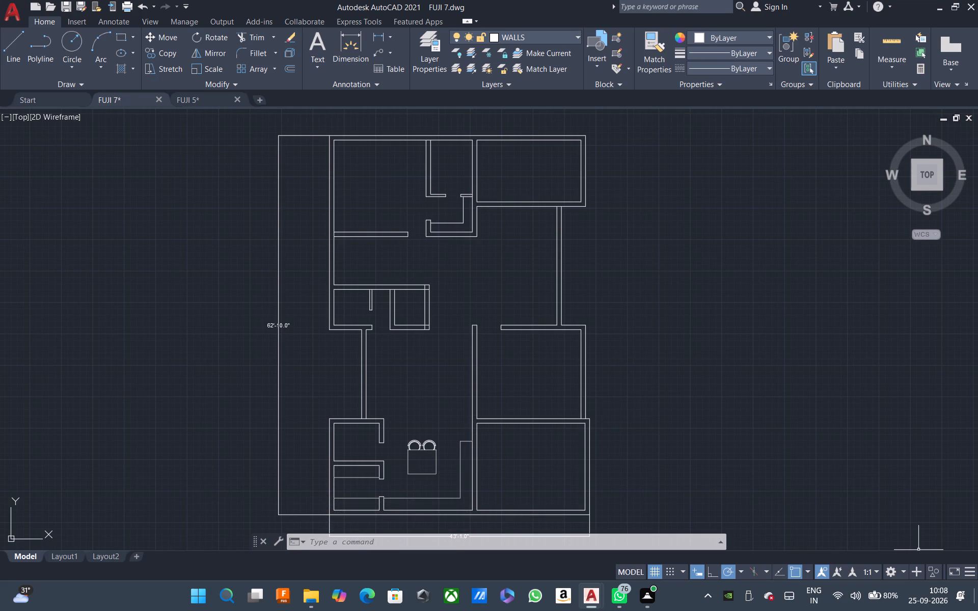
{"action": "left_click", "coordinate": [879, 43]}
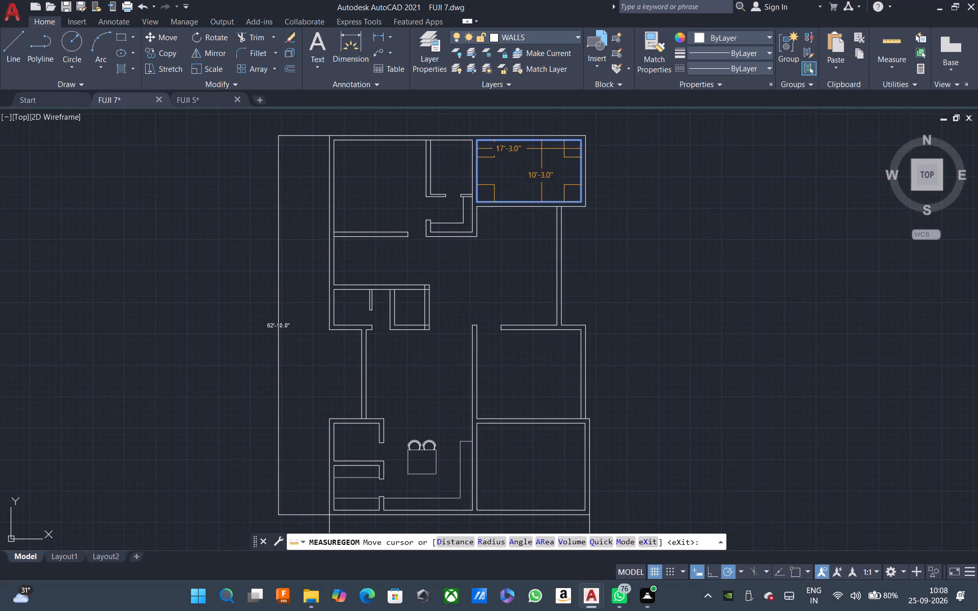
{"action": "scroll", "coordinate": [541, 149], "scroll_direction": "up", "scroll_amount": 3}
{"action": "middle_click_drag", "start_coordinate": [541, 149], "coordinate": [603, 234]}
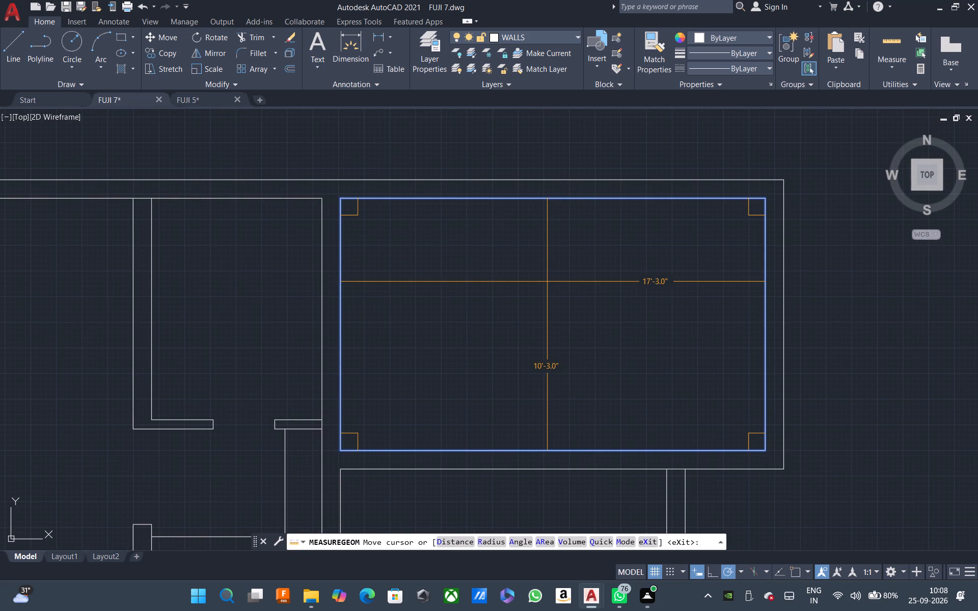
{"action": "key", "text": "Escape"}
{"action": "key", "text": "Escape"}
{"action": "key", "text": "Escape"}
{"action": "key", "text": "Escape"}
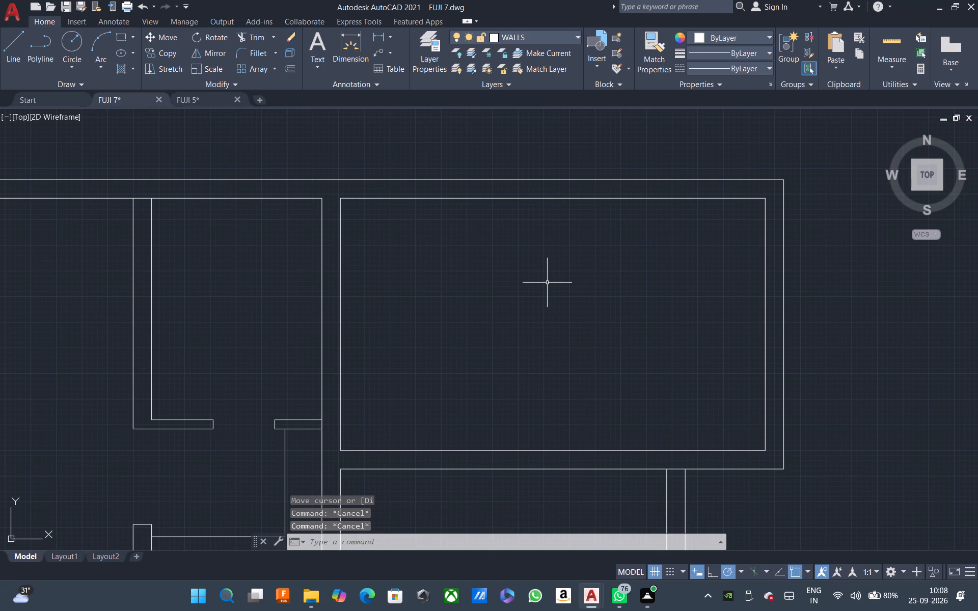
Offset the northeast room's inner west wall line 9'-4" east into the room.
{"action": "type", "text": "O"}
{"action": "key", "text": "space"}
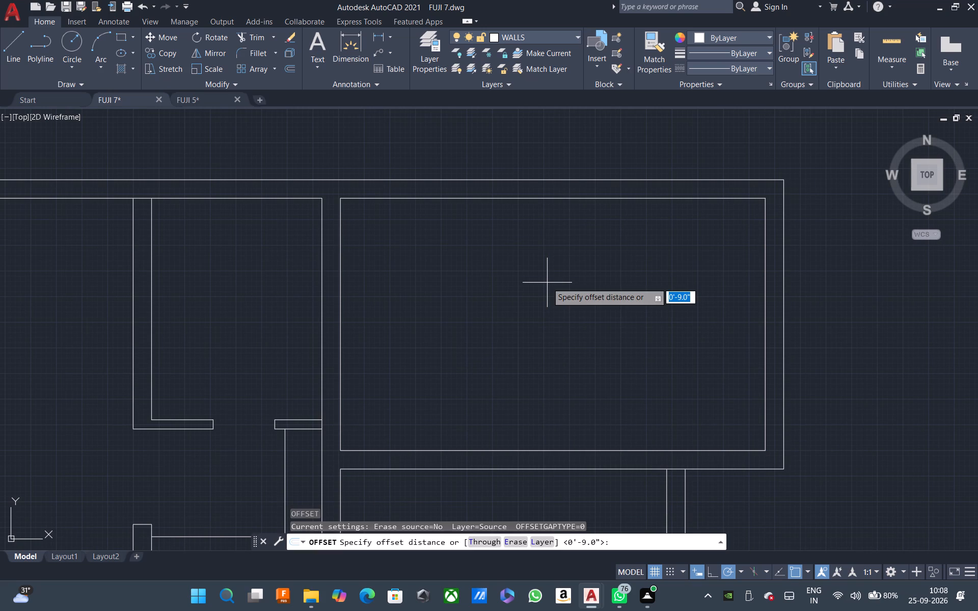
{"action": "key", "text": "9"}
{"action": "key", "text": "apostrophe"}
{"action": "key", "text": "4"}
{"action": "key", "text": "space"}
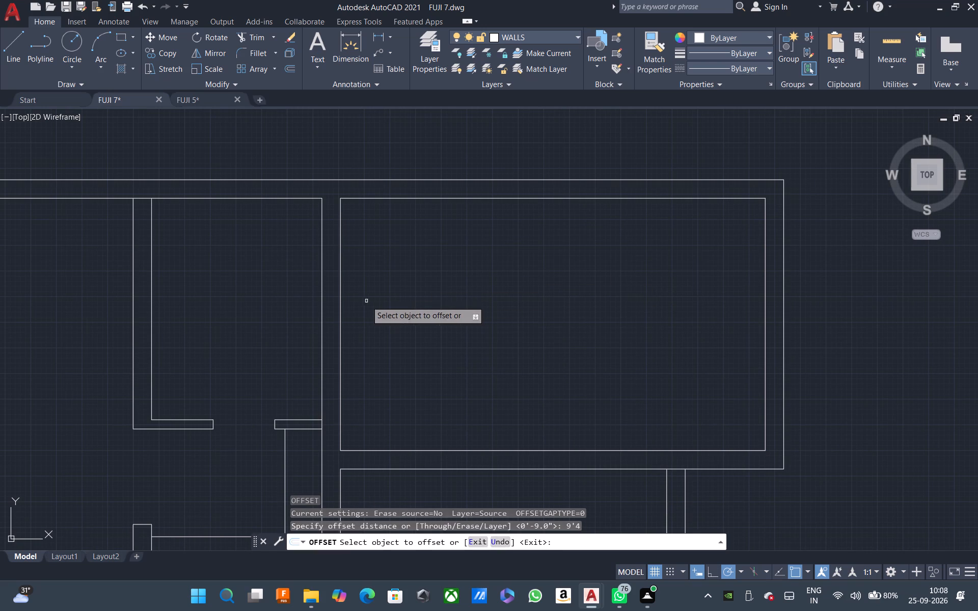
{"action": "left_click", "coordinate": [341, 291]}
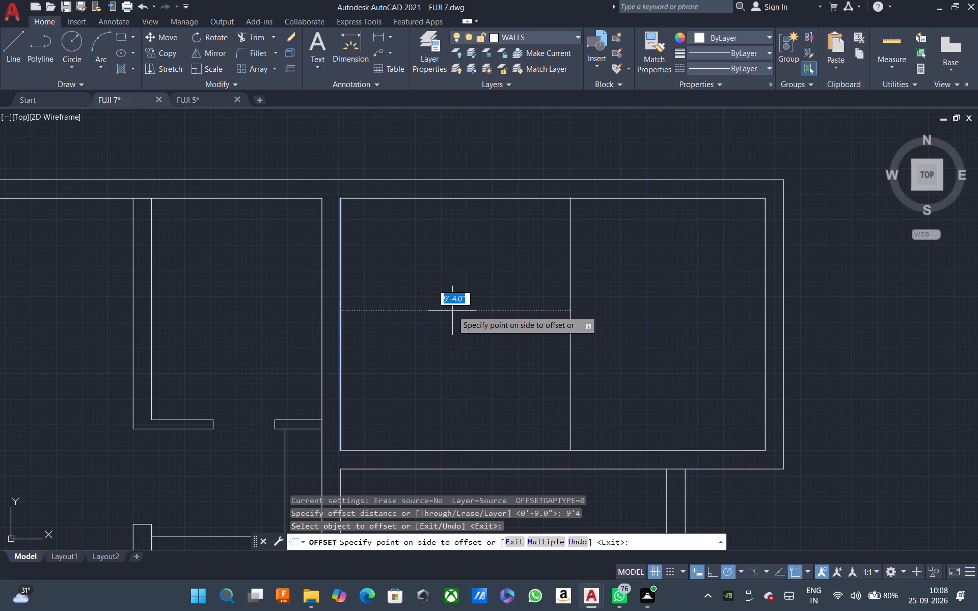
{"action": "left_click", "coordinate": [452, 311]}
{"action": "key", "text": "Escape"}
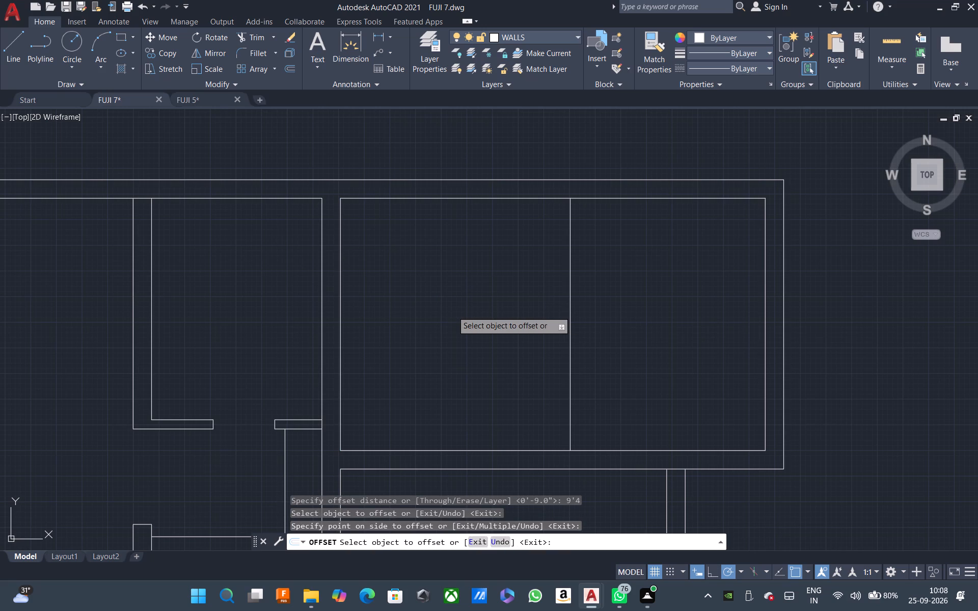
Measure the space between the new partition line and the northeast room's east wall.
{"action": "left_click", "coordinate": [901, 31]}
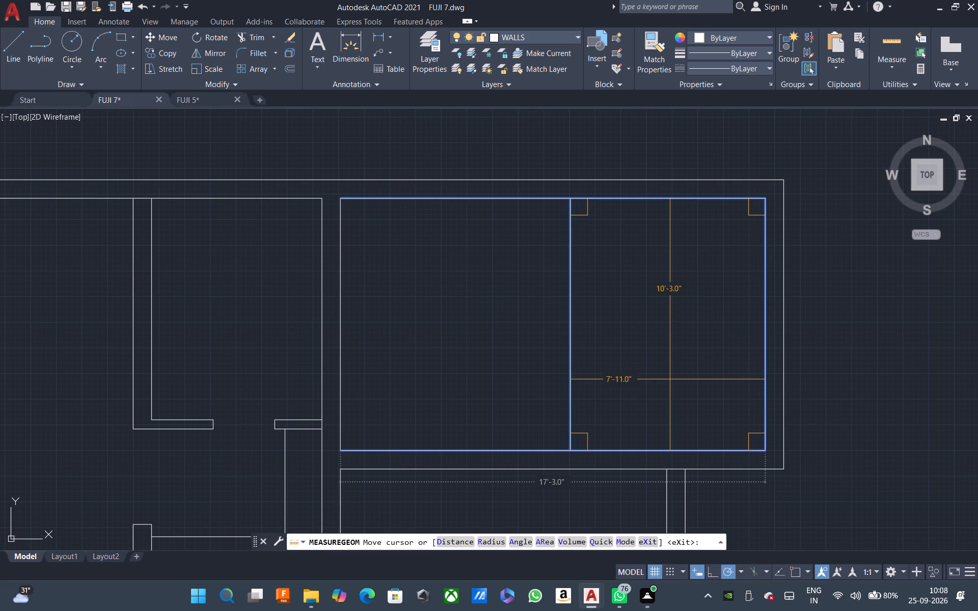
{"action": "key", "text": "Escape"}
Offset the new partition line 6" east to form the second face of the dividing wall.
{"action": "type", "text": "O"}
{"action": "key", "text": "space"}
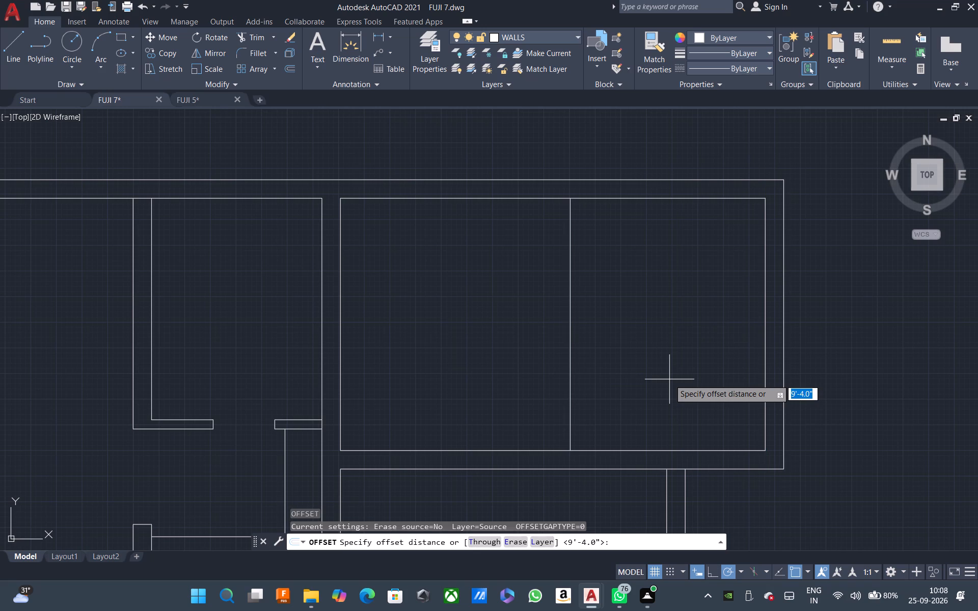
{"action": "type", "text": "6"}
{"action": "key", "text": "space"}
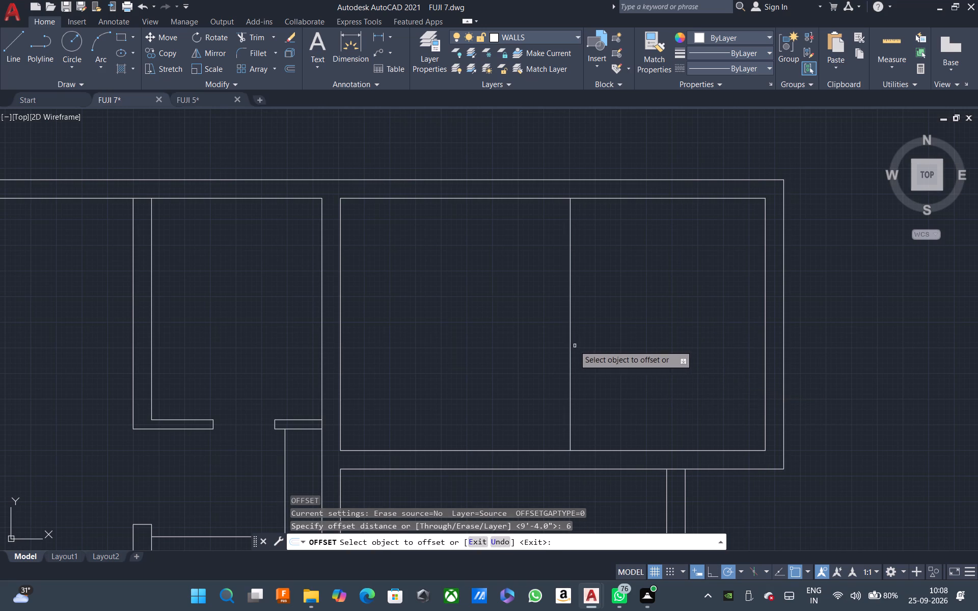
{"action": "left_click", "coordinate": [571, 344]}
{"action": "left_click", "coordinate": [606, 342]}
{"action": "key", "text": "Escape"}
Measure the space between the partition's east face and the northeast room's east wall.
{"action": "left_click", "coordinate": [886, 37]}
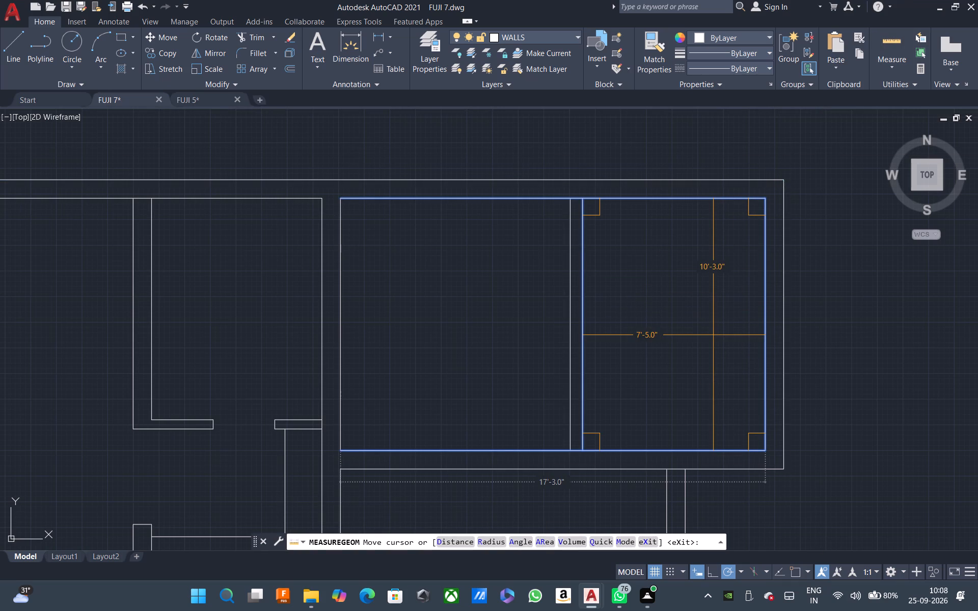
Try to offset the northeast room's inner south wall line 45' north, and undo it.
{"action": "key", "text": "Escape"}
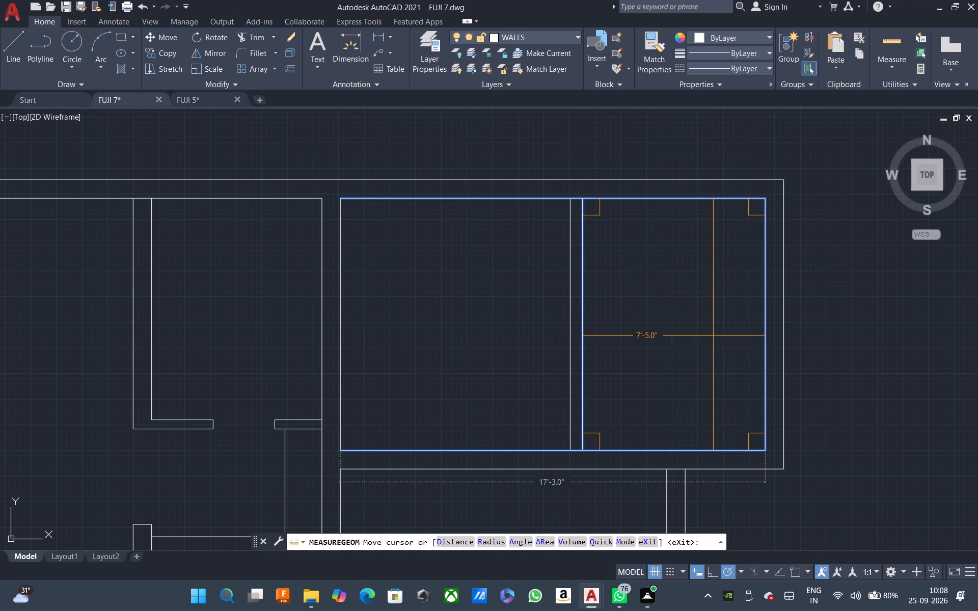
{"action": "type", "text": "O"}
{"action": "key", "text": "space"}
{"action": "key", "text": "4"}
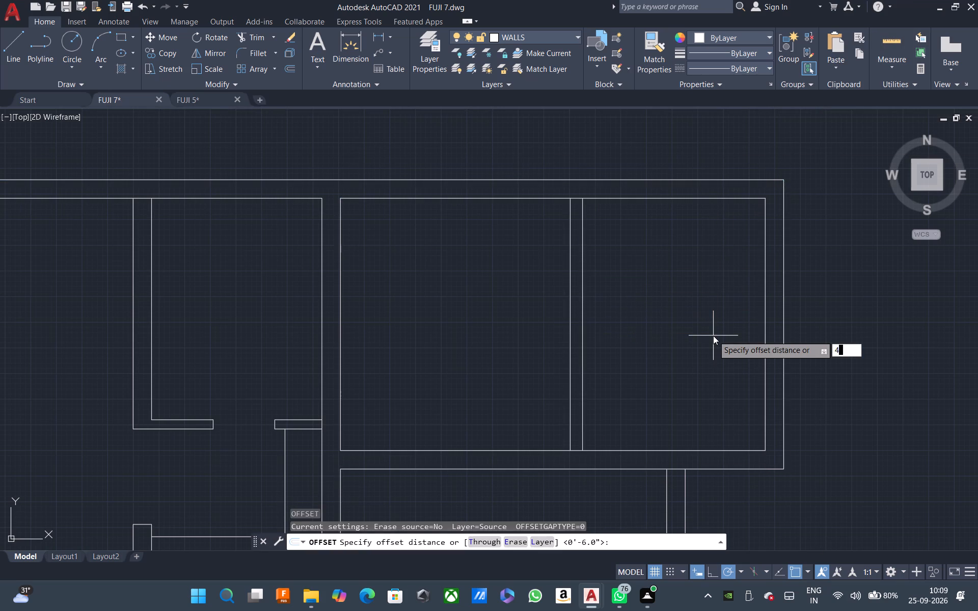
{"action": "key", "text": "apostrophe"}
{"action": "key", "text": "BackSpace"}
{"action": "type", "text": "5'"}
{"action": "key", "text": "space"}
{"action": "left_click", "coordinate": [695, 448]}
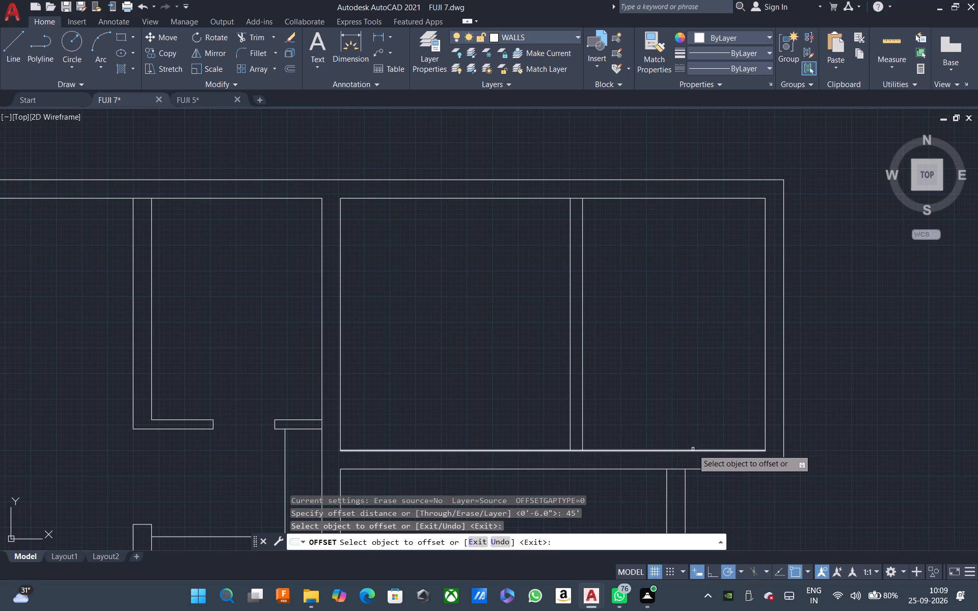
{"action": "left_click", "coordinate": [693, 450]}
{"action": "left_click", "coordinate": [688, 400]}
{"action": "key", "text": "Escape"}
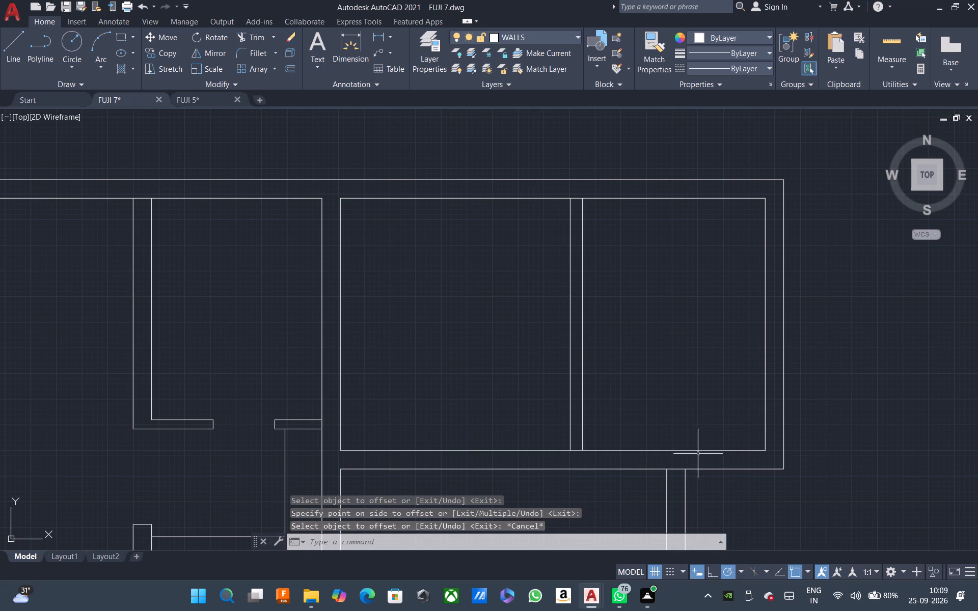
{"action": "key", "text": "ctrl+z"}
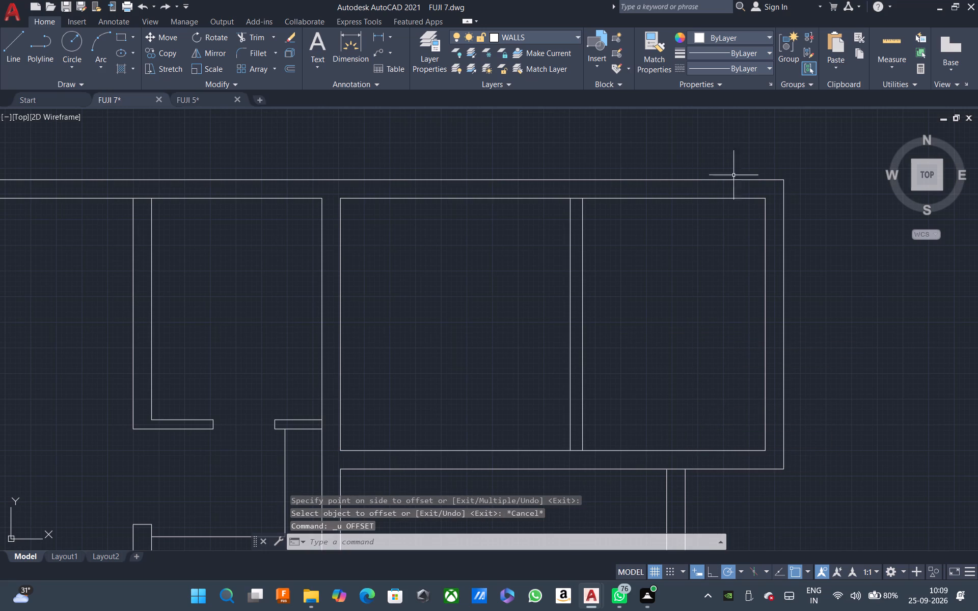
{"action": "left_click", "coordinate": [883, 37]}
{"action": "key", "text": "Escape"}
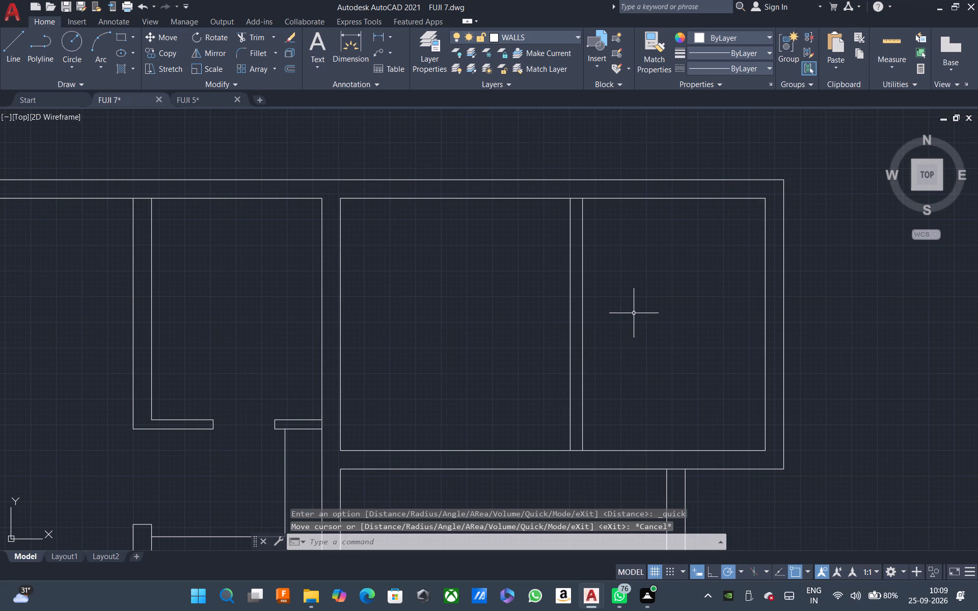
Offset the northeast room's inner south wall line 5' north into the room.
{"action": "type", "text": "O"}
{"action": "key", "text": "space"}
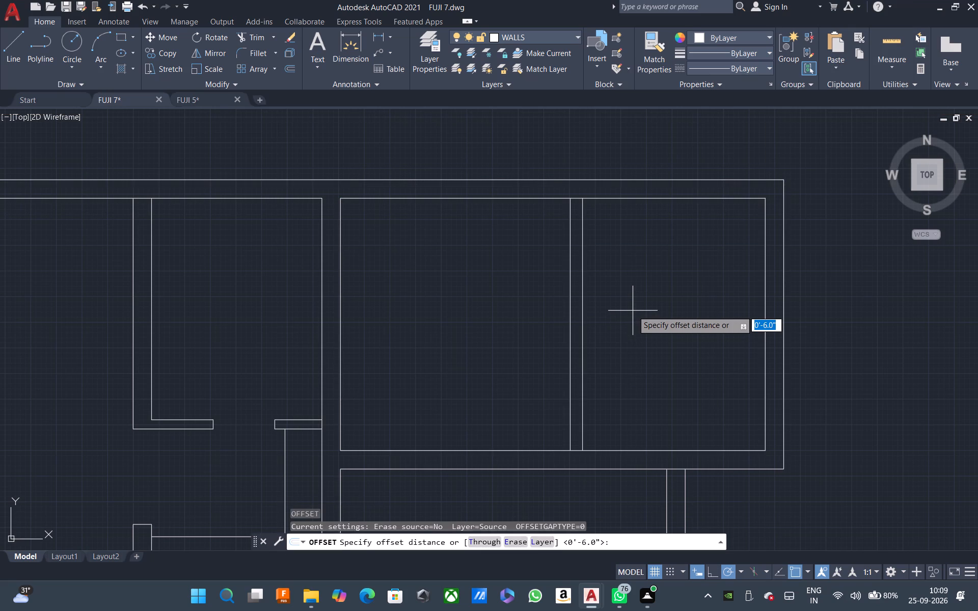
{"action": "type", "text": "5'"}
{"action": "key", "text": "space"}
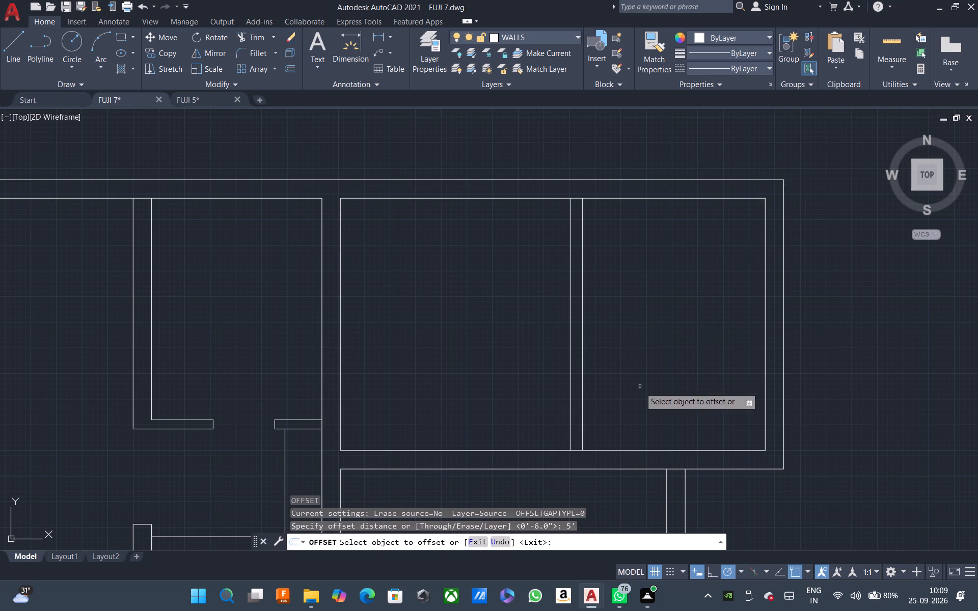
{"action": "left_click", "coordinate": [630, 449]}
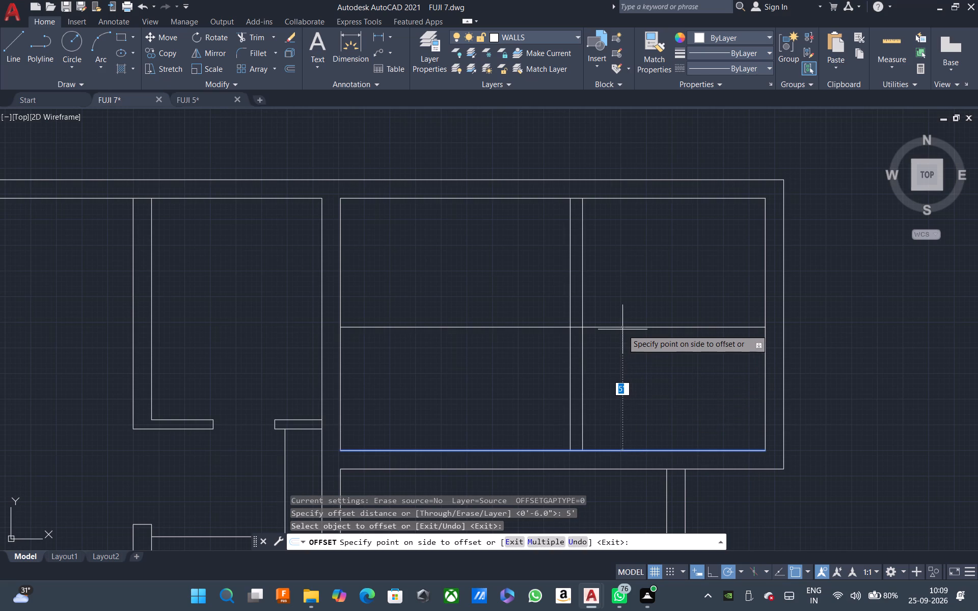
{"action": "left_click", "coordinate": [622, 329]}
{"action": "key", "text": "Escape"}
Offset the new horizontal line 6" north to form the second face of the cross wall.
{"action": "type", "text": "O"}
{"action": "key", "text": "space"}
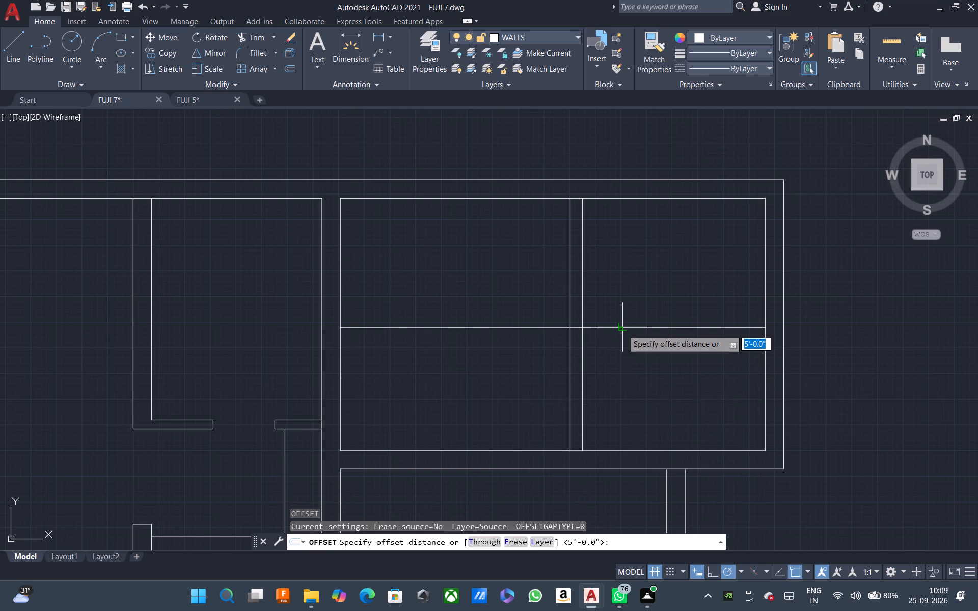
{"action": "type", "text": "6"}
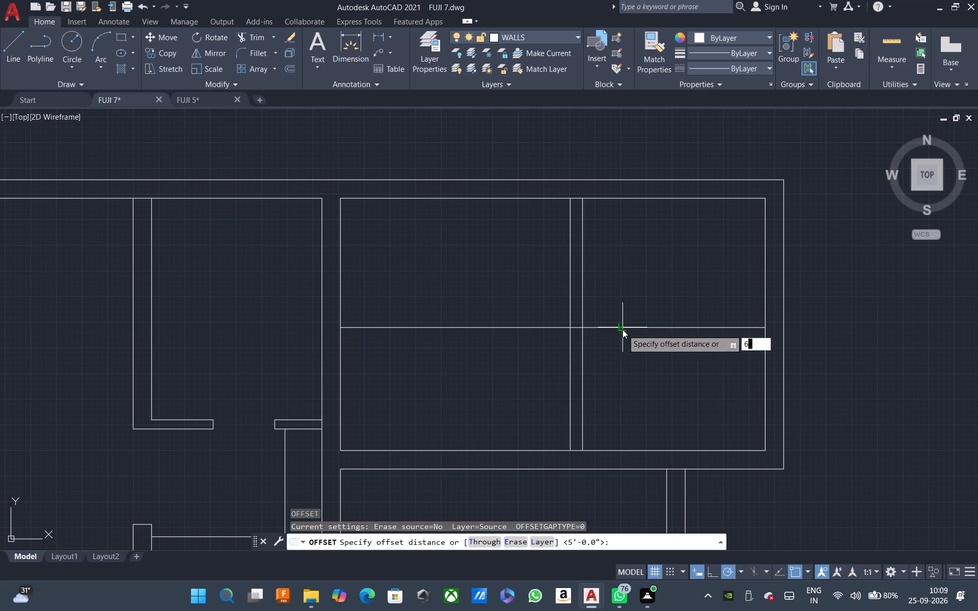
{"action": "key", "text": "space"}
{"action": "left_click", "coordinate": [613, 328]}
{"action": "left_click", "coordinate": [615, 312]}
{"action": "key", "text": "Escape"}
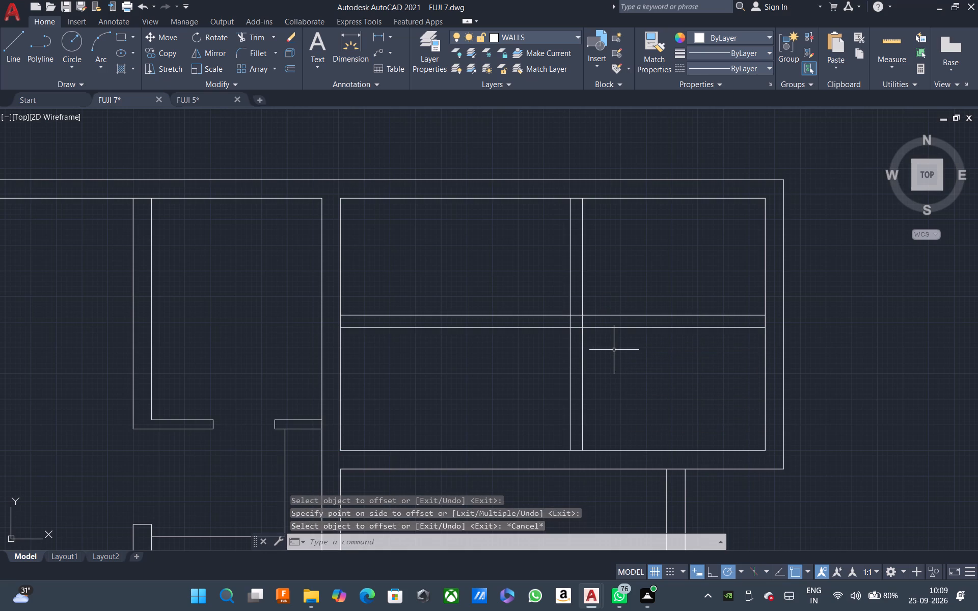
Trim the cross-wall lines back to the partition's east face and open the T-junction between the two walls.
{"action": "key", "text": "t"}
{"action": "key", "text": "r"}
{"action": "key", "text": "space"}
{"action": "left_click", "coordinate": [511, 346]}
{"action": "left_click", "coordinate": [501, 295]}
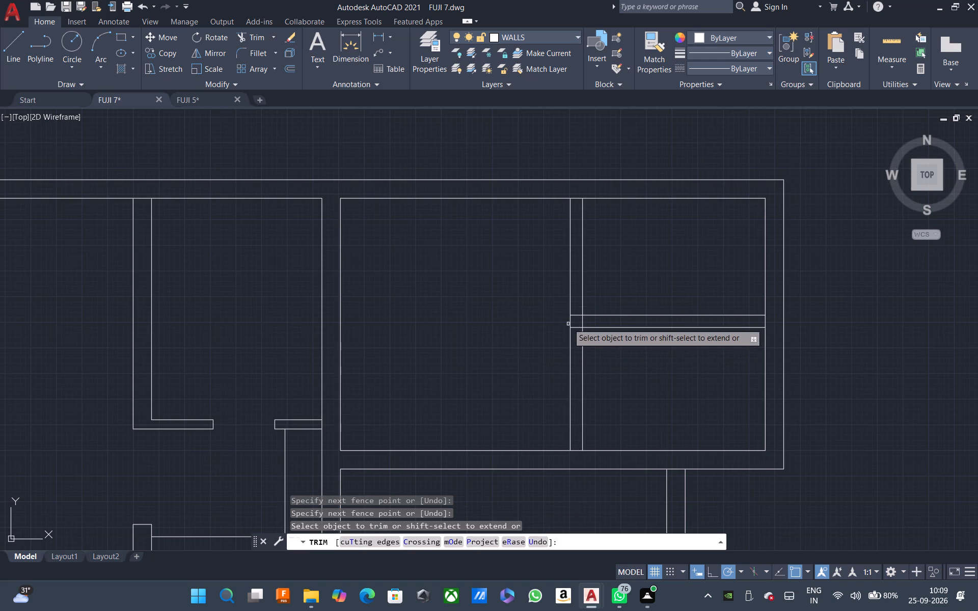
{"action": "scroll", "coordinate": [568, 323], "scroll_direction": "up", "scroll_amount": 2}
{"action": "left_click", "coordinate": [586, 273]}
{"action": "left_click", "coordinate": [598, 366]}
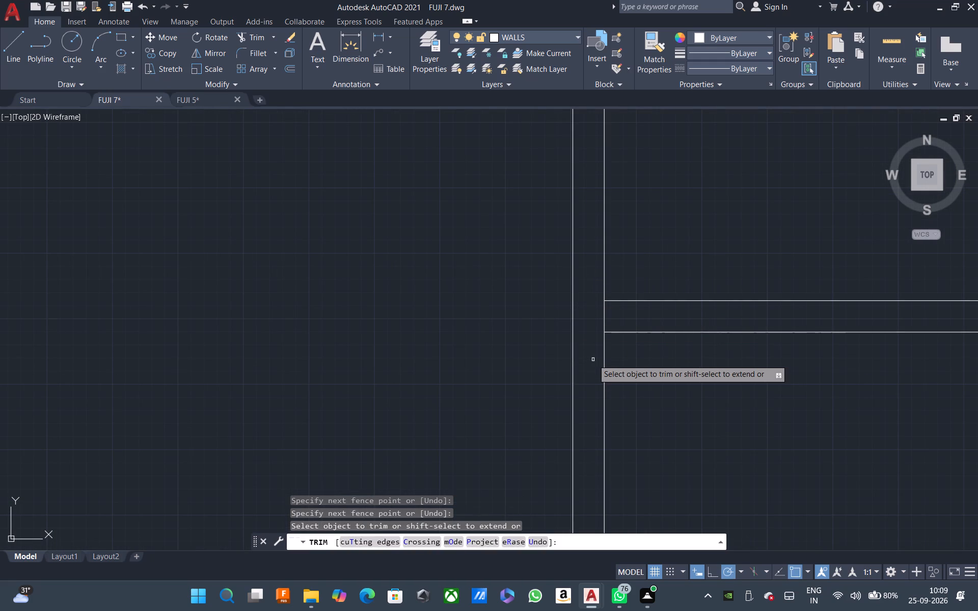
{"action": "left_click", "coordinate": [603, 315]}
{"action": "scroll", "coordinate": [603, 315], "scroll_direction": "down", "scroll_amount": 1}
{"action": "key", "text": "Escape"}
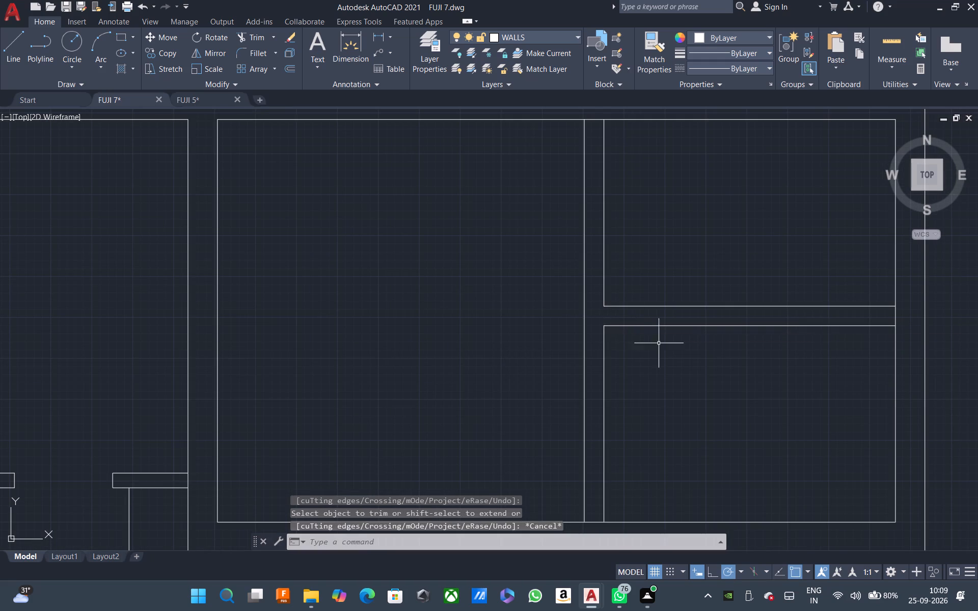
{"action": "scroll", "coordinate": [663, 346], "scroll_direction": "down", "scroll_amount": 1}
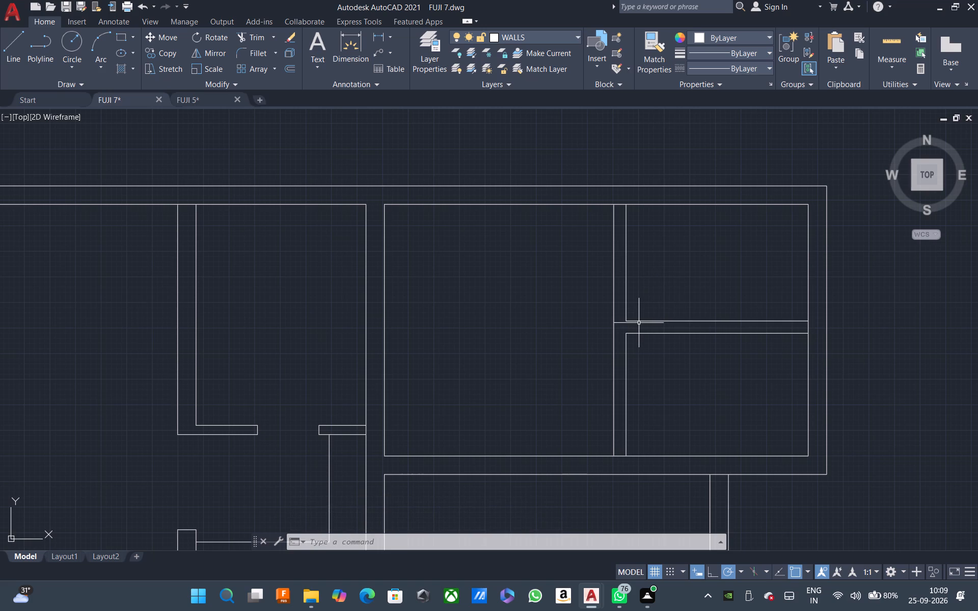
{"action": "key", "text": "Escape"}
{"action": "key", "text": "Escape"}
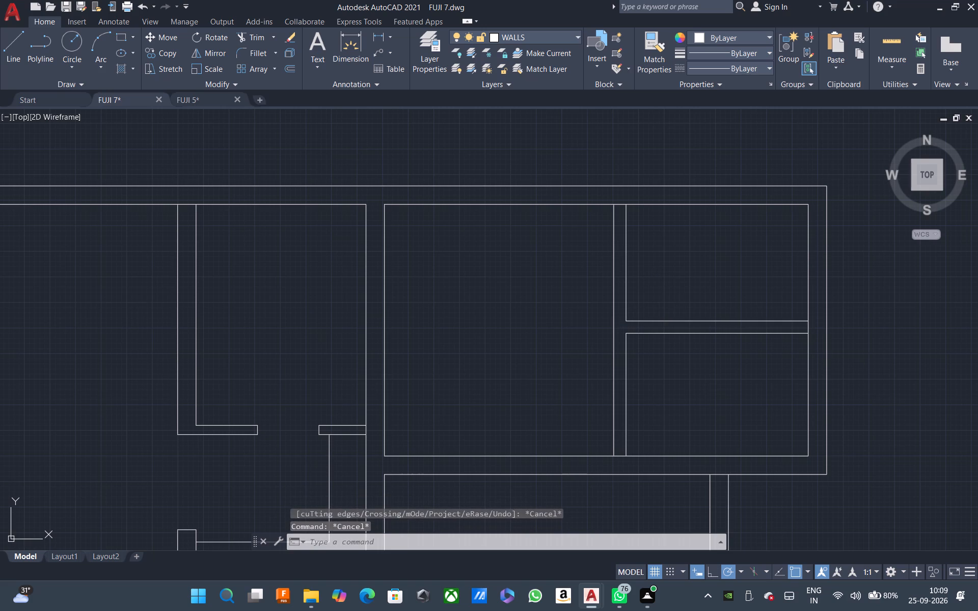
Measure the compartment north of the cross wall and east of the partition.
{"action": "type", "text": "O"}
{"action": "key", "text": "space"}
{"action": "key", "text": "Escape"}
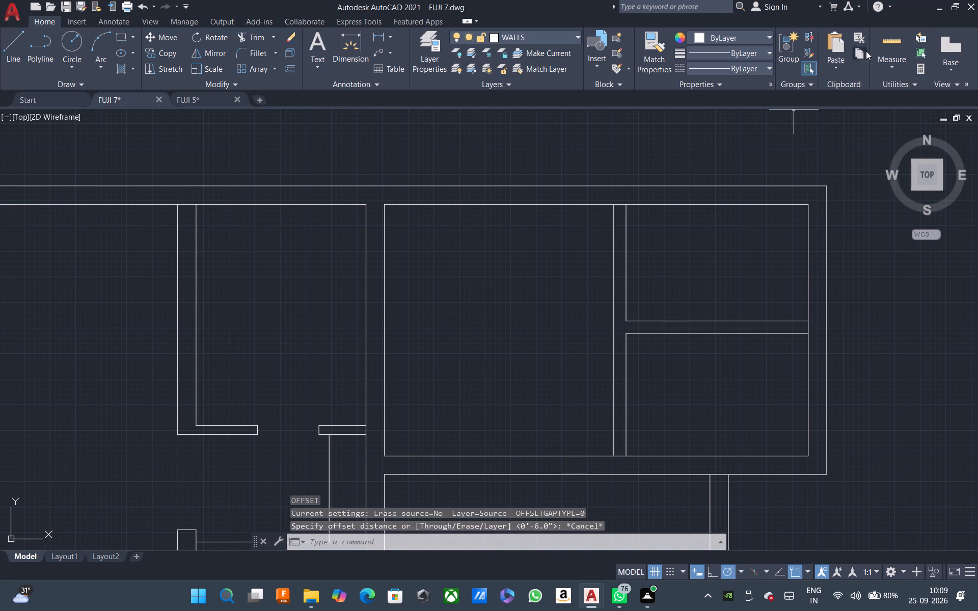
{"action": "left_click", "coordinate": [880, 43]}
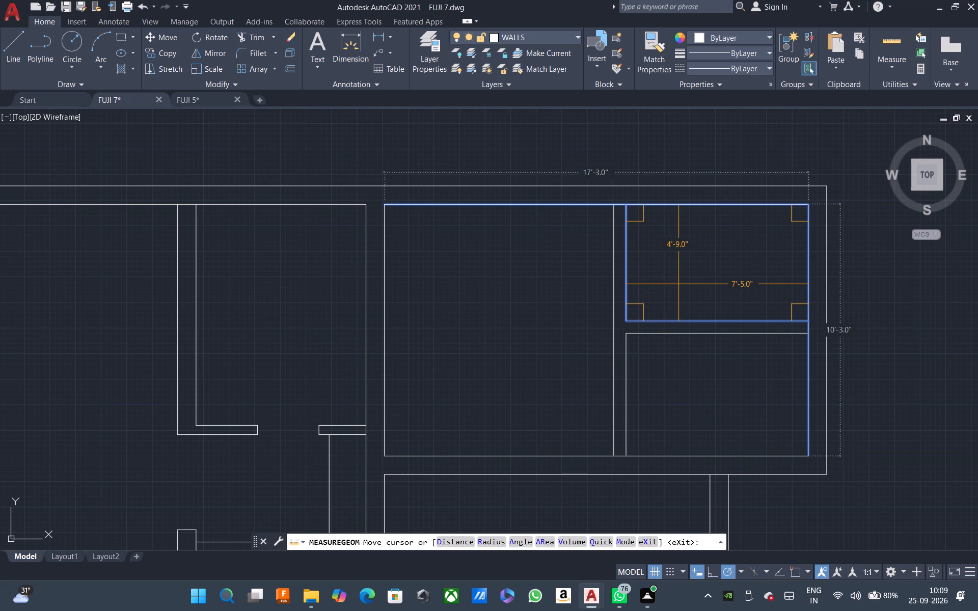
{"action": "key", "text": "Escape"}
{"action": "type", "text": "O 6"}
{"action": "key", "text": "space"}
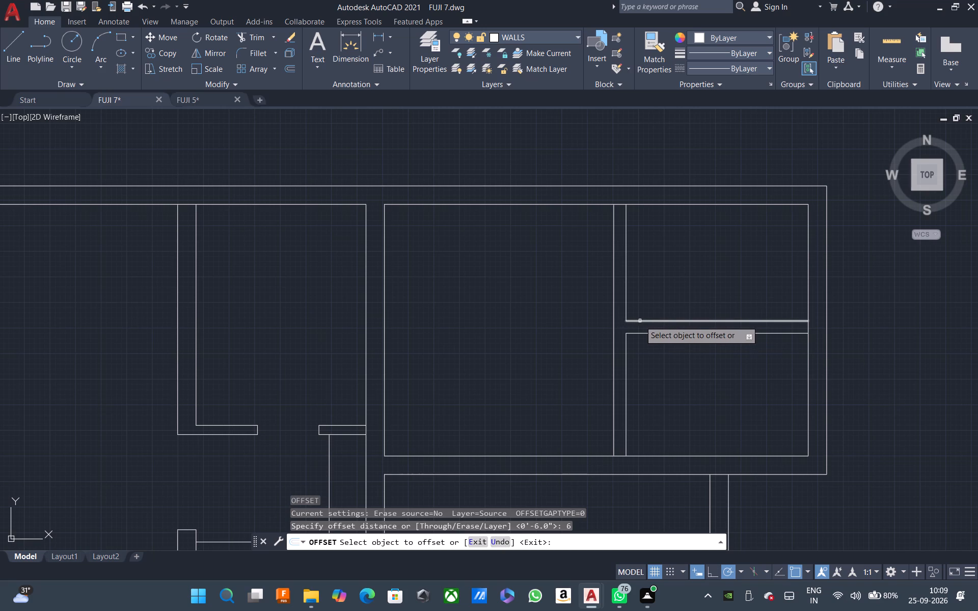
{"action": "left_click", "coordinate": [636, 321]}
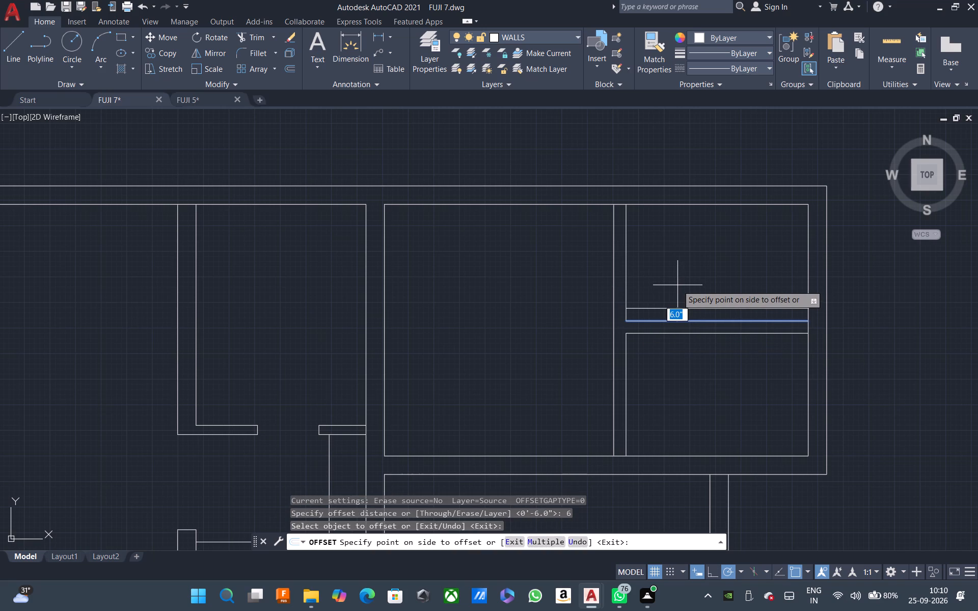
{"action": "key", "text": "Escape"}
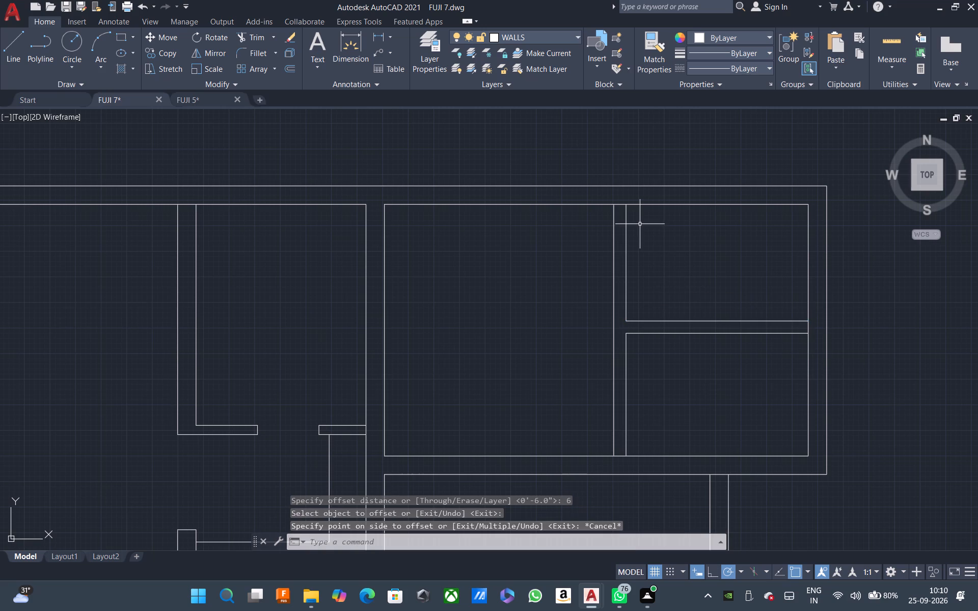
Offset the northeast room's inner north wall line 6" south to mark the door opening's first edge.
{"action": "type", "text": "O"}
{"action": "key", "text": "space"}
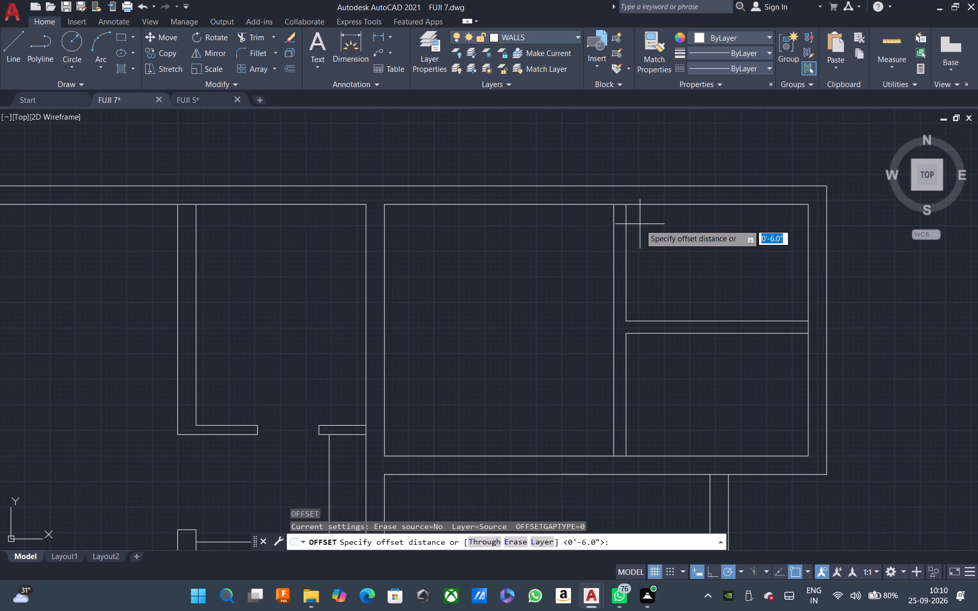
{"action": "type", "text": "6"}
{"action": "key", "text": "space"}
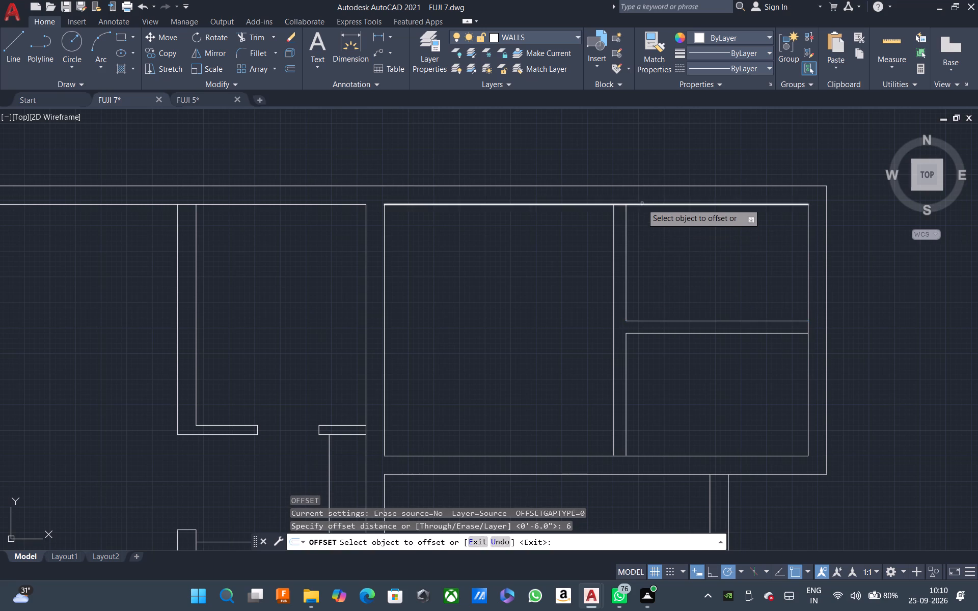
{"action": "left_click", "coordinate": [642, 204]}
{"action": "left_click", "coordinate": [649, 248]}
{"action": "key", "text": "Escape"}
Offset the 6" marker line 3' south to mark the other edge of the partition's door opening.
{"action": "type", "text": "O"}
{"action": "key", "text": "space"}
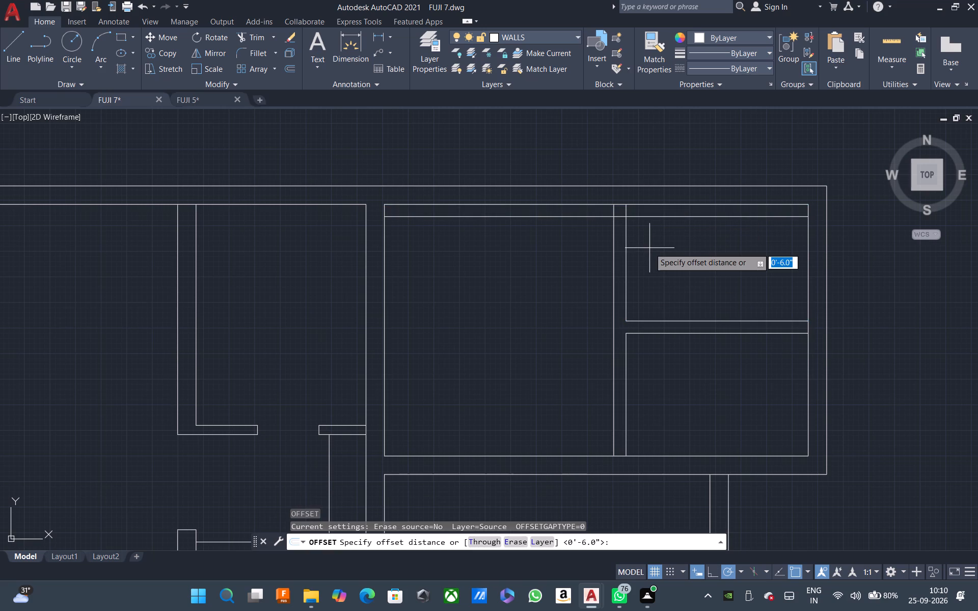
{"action": "type", "text": "3'"}
{"action": "key", "text": "space"}
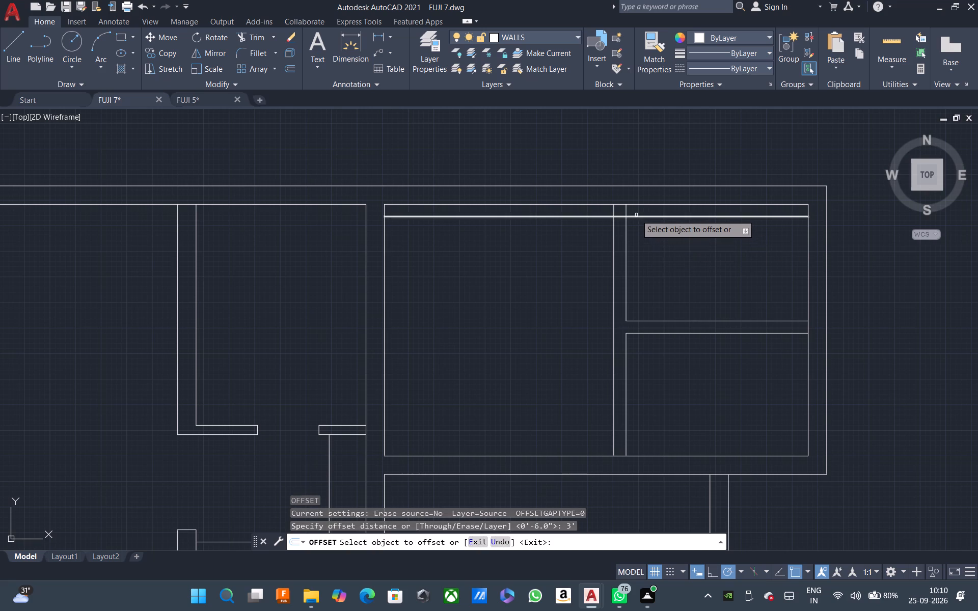
{"action": "left_click", "coordinate": [636, 214]}
{"action": "left_click", "coordinate": [632, 218]}
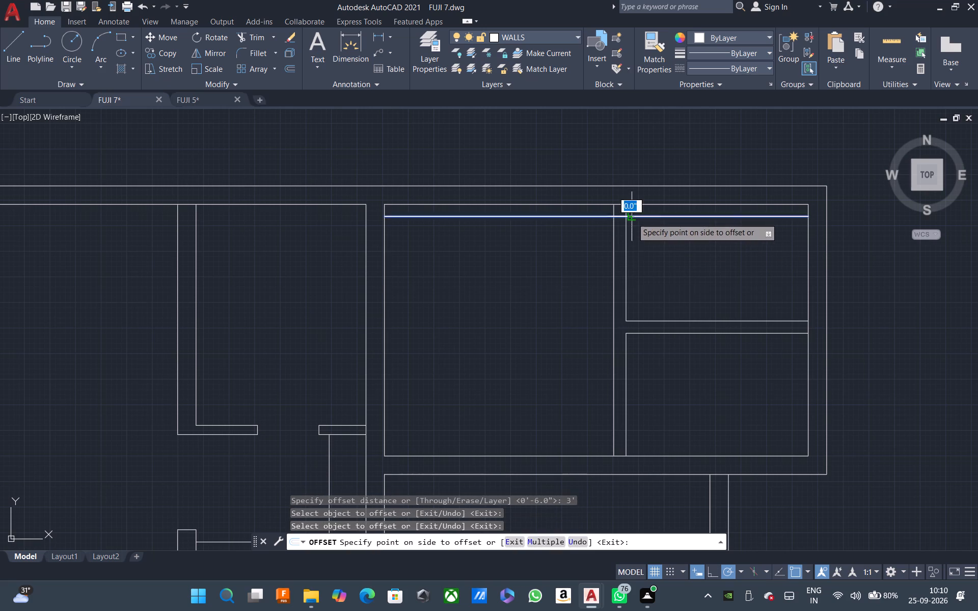
{"action": "left_click", "coordinate": [647, 294]}
{"action": "key", "text": "Escape"}
Trim the partition faces between the two marker lines and the markers' excess on both sides, leaving a 3' door opening.
{"action": "type", "text": "TR"}
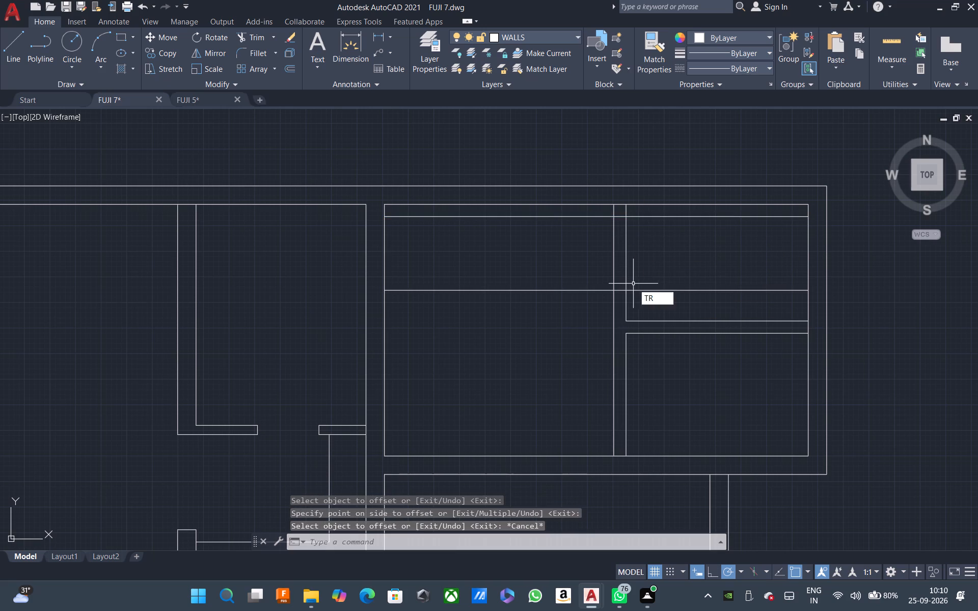
{"action": "key", "text": "space"}
{"action": "left_click", "coordinate": [662, 296]}
{"action": "left_click", "coordinate": [655, 210]}
{"action": "left_click", "coordinate": [648, 254]}
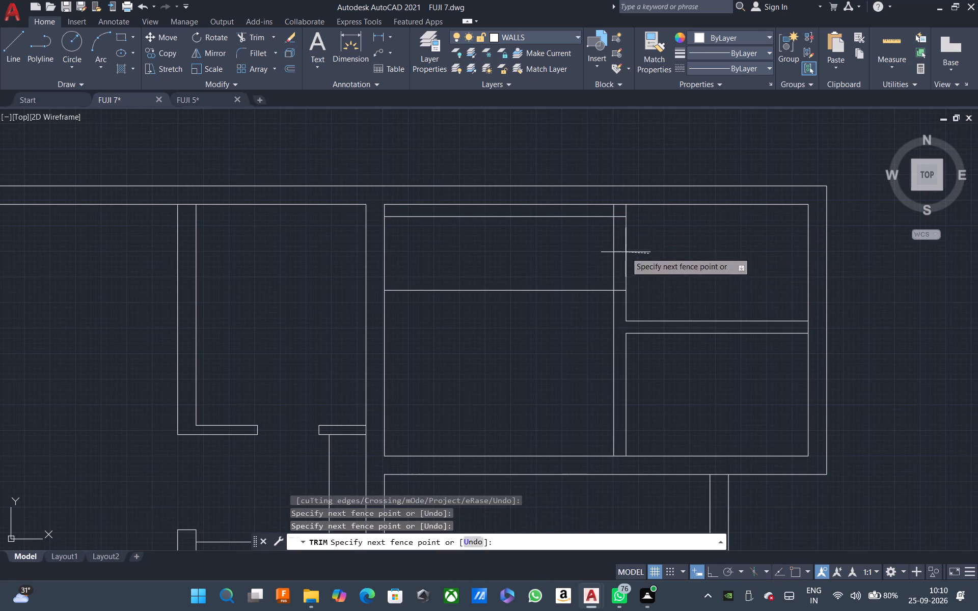
{"action": "left_click", "coordinate": [566, 247]}
{"action": "left_click", "coordinate": [590, 216]}
{"action": "left_click", "coordinate": [593, 284]}
{"action": "left_click", "coordinate": [583, 308]}
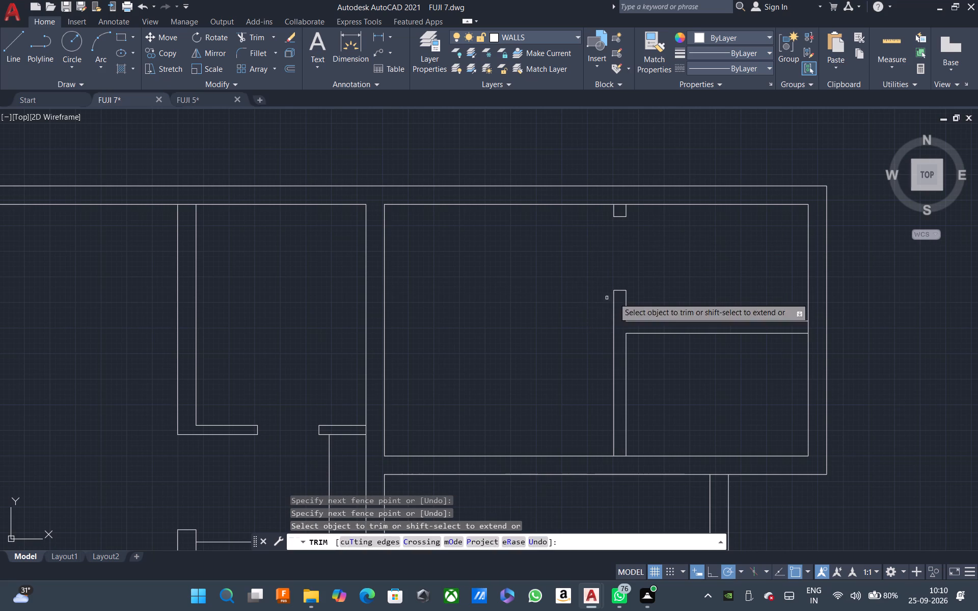
{"action": "key", "text": "Escape"}
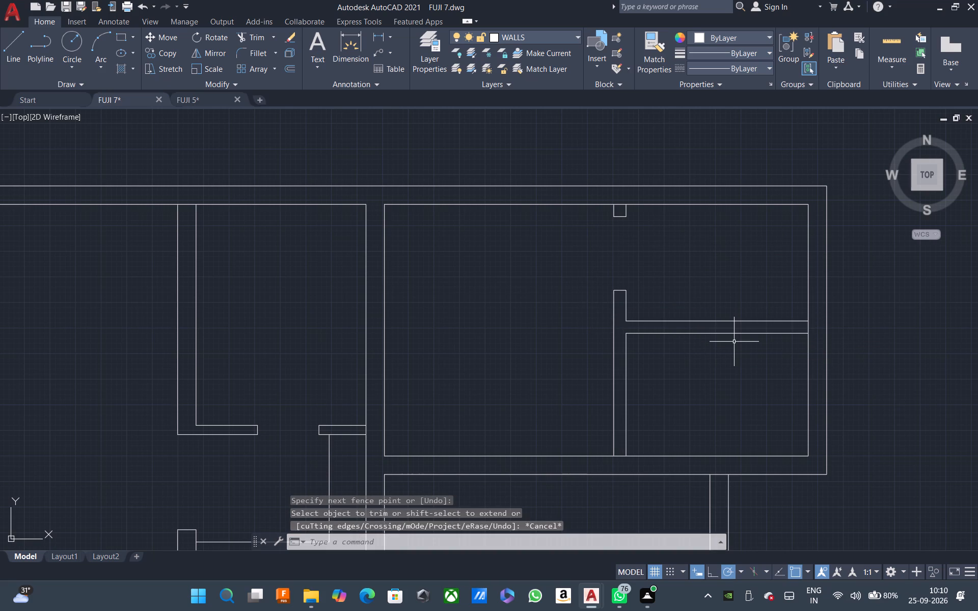
Offset the northeast room's inner east wall line 2'-6" west into the room.
{"action": "type", "text": "O"}
{"action": "key", "text": "space"}
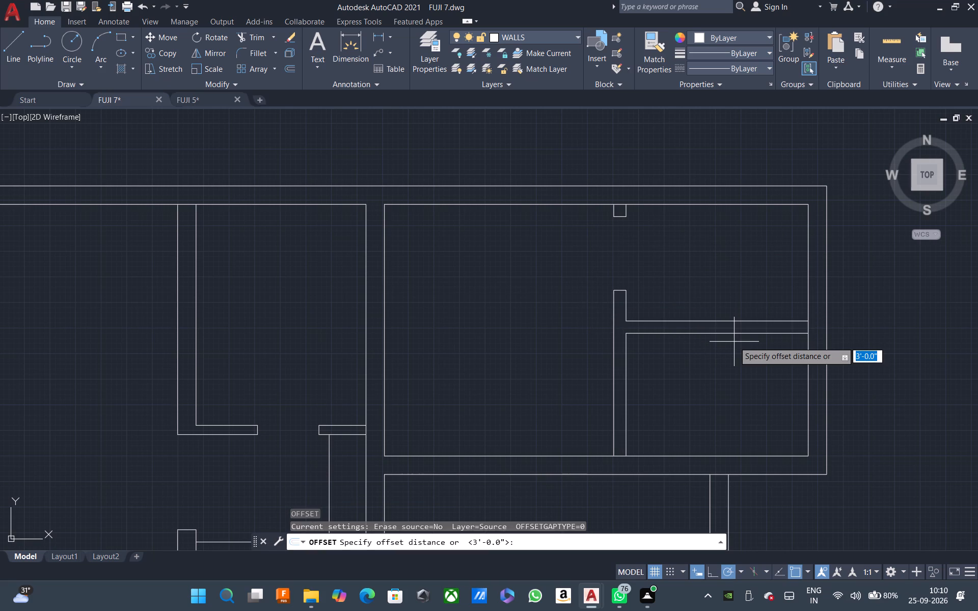
{"action": "type", "text": "2'6"}
{"action": "key", "text": "space"}
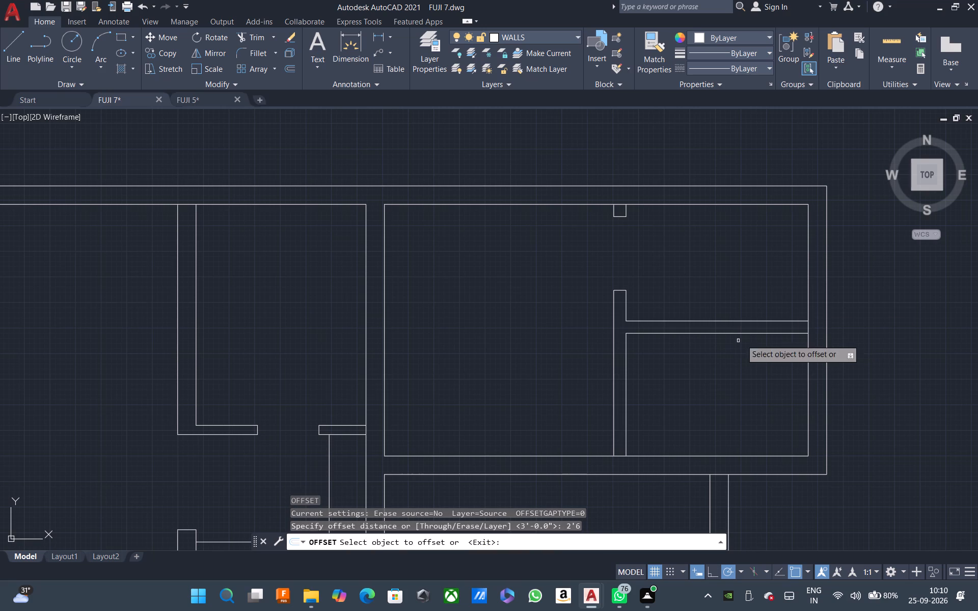
{"action": "left_click", "coordinate": [809, 308]}
{"action": "left_click", "coordinate": [773, 309]}
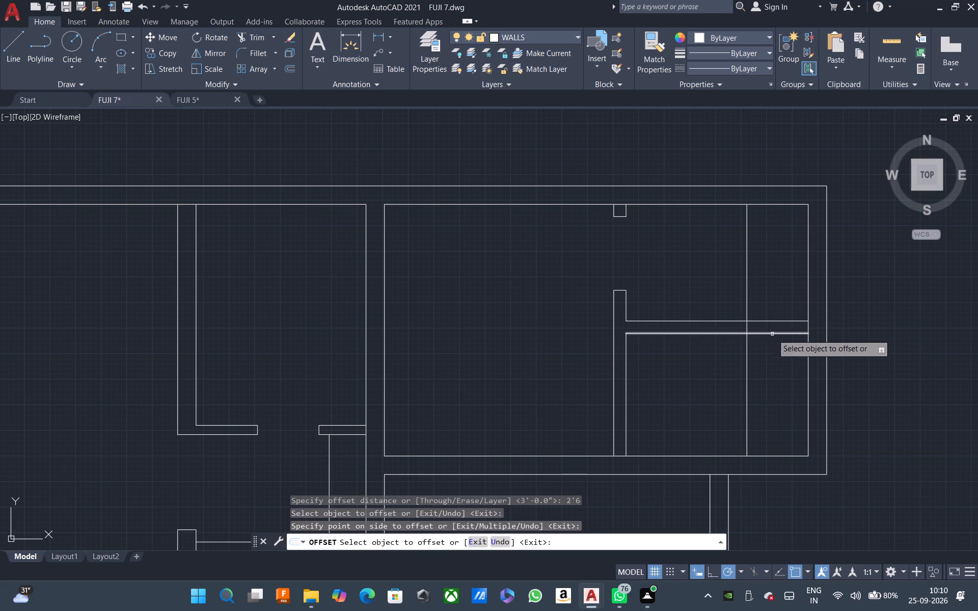
Trim the east-west partition's faces east of the 2'-6" marker and the marker's excess on both sides, leaving a capped partition end.
{"action": "key", "text": "Escape"}
{"action": "type", "text": "TR"}
{"action": "key", "text": "space"}
{"action": "left_click", "coordinate": [778, 362]}
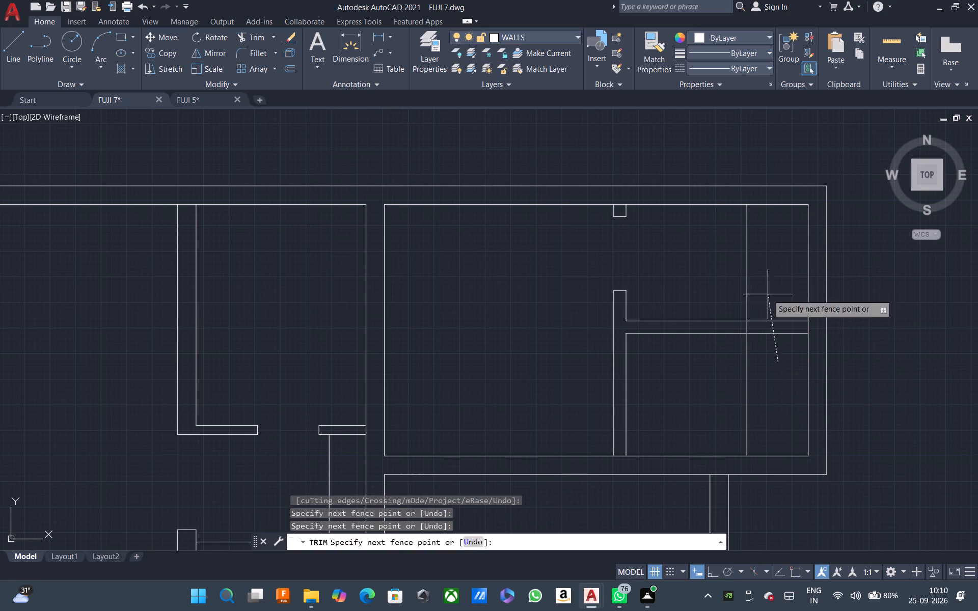
{"action": "left_click", "coordinate": [766, 291]}
{"action": "left_click", "coordinate": [764, 286]}
{"action": "left_click", "coordinate": [709, 278]}
{"action": "left_click", "coordinate": [774, 385]}
{"action": "left_click", "coordinate": [725, 381]}
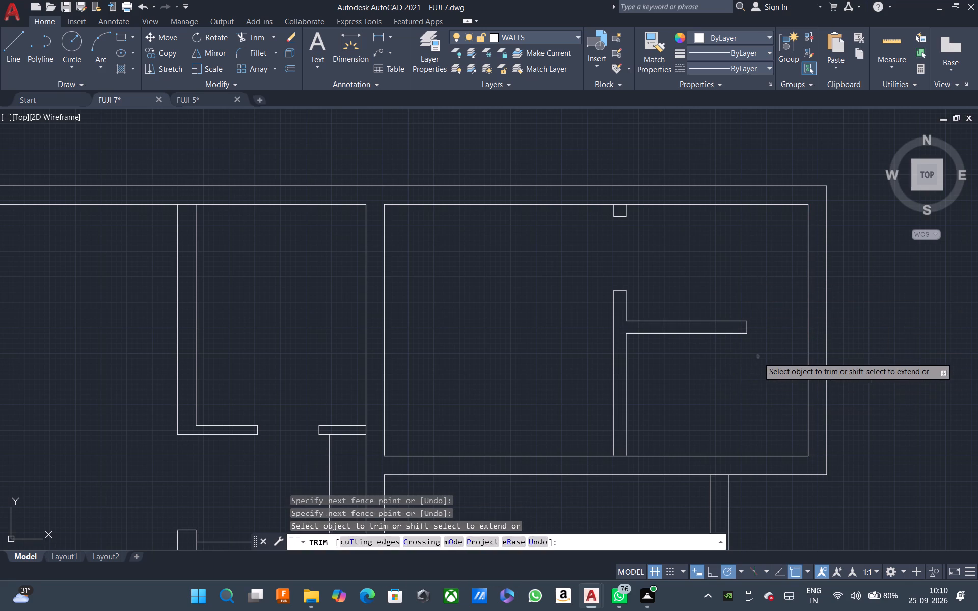
{"action": "scroll", "coordinate": [759, 348], "scroll_direction": "down", "scroll_amount": 1}
{"action": "key", "text": "Escape"}
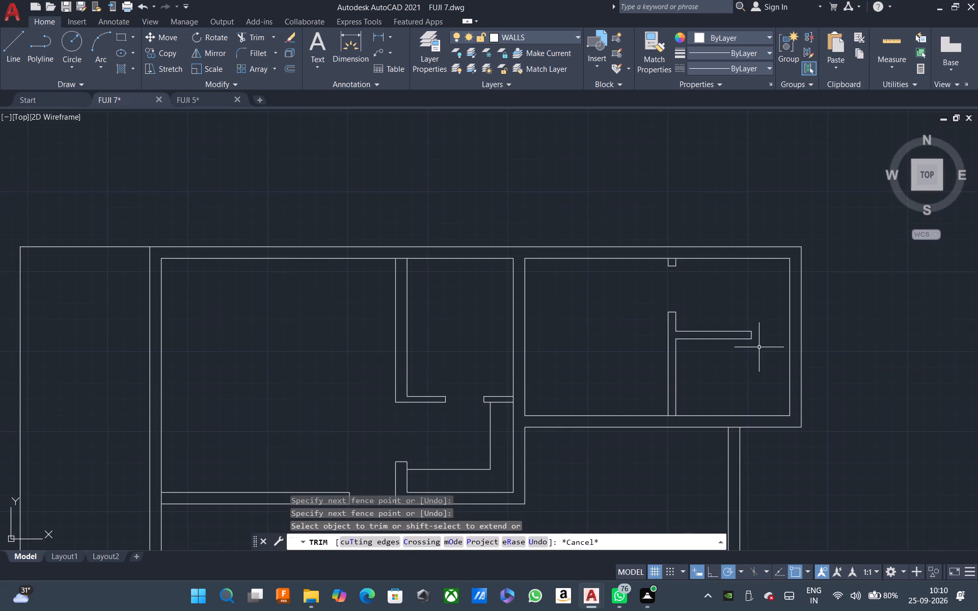
{"action": "key", "text": "space"}
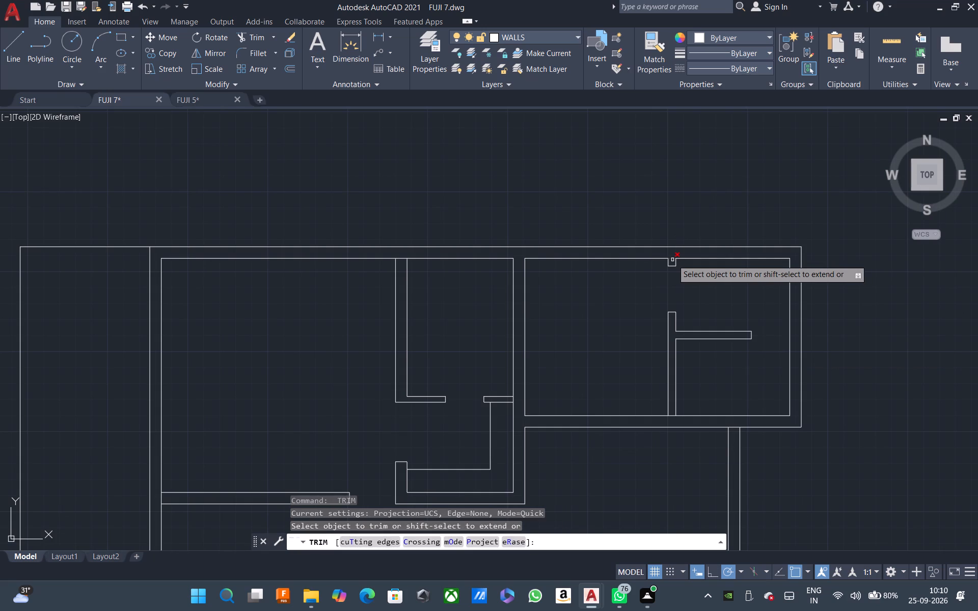
{"action": "key", "text": "Escape"}
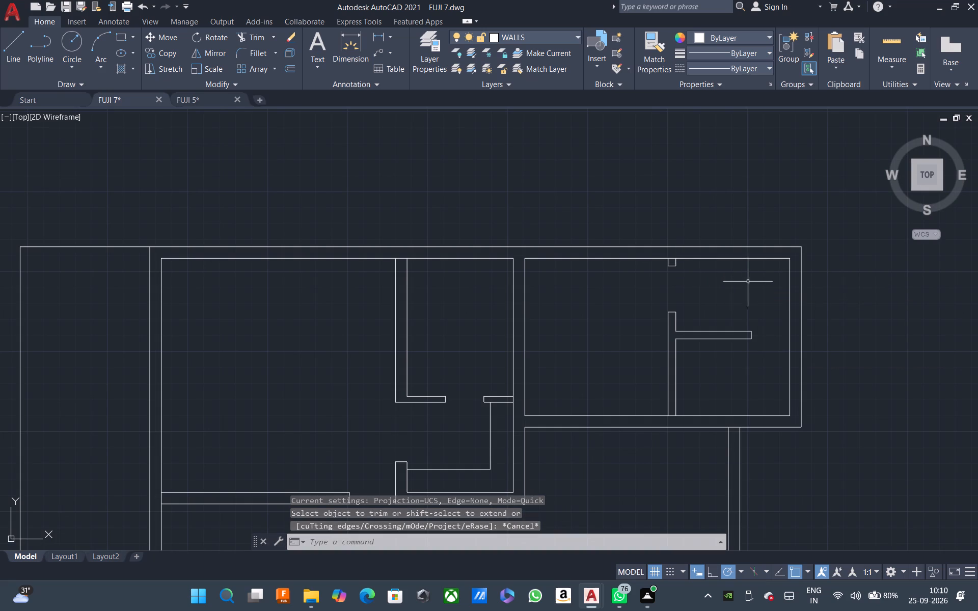
Extend both faces of the short partition stub in the northeast room north to the outer wall line.
{"action": "scroll", "coordinate": [746, 264], "scroll_direction": "up", "scroll_amount": 1}
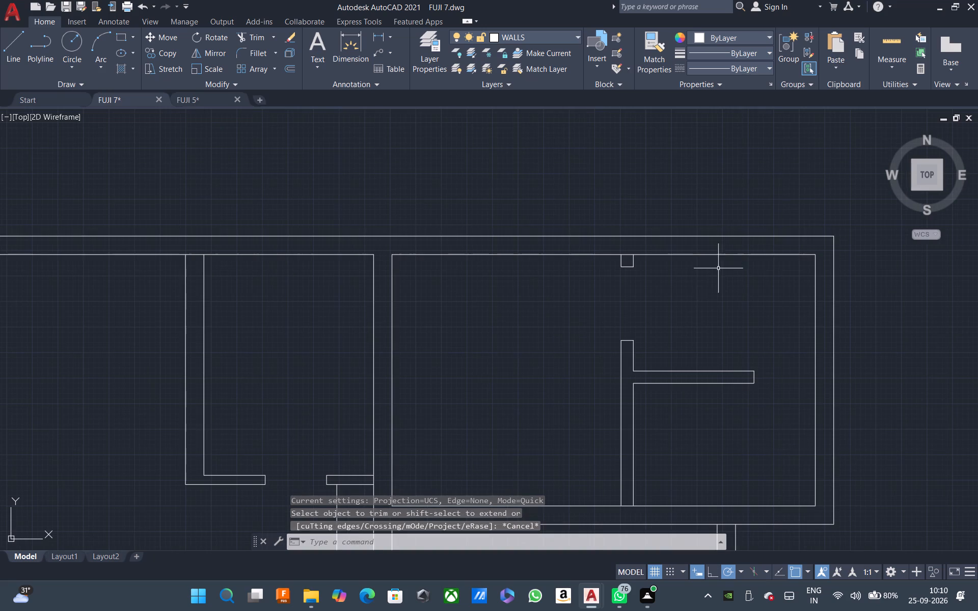
{"action": "type", "text": "EX"}
{"action": "key", "text": "space"}
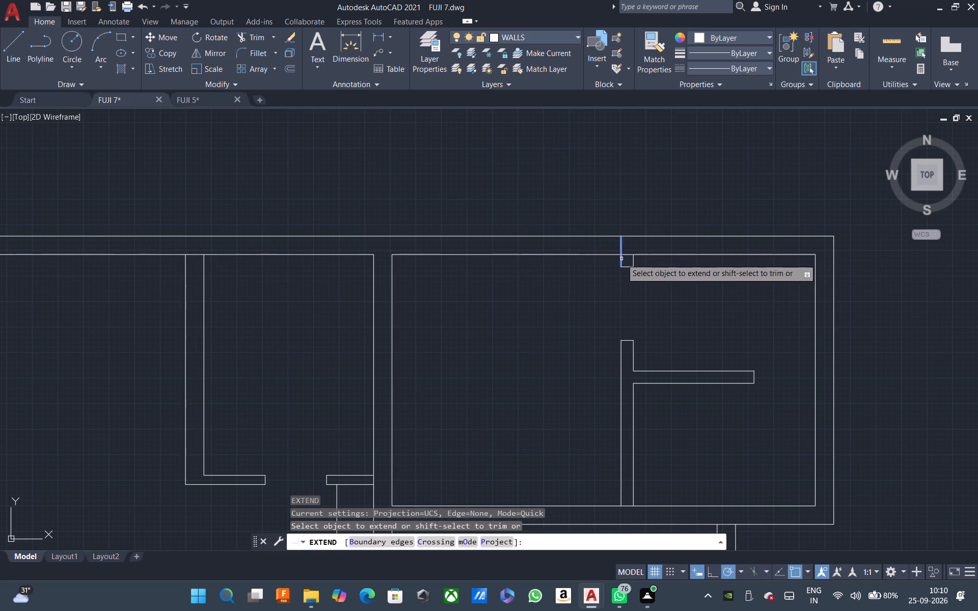
{"action": "left_click", "coordinate": [610, 261]}
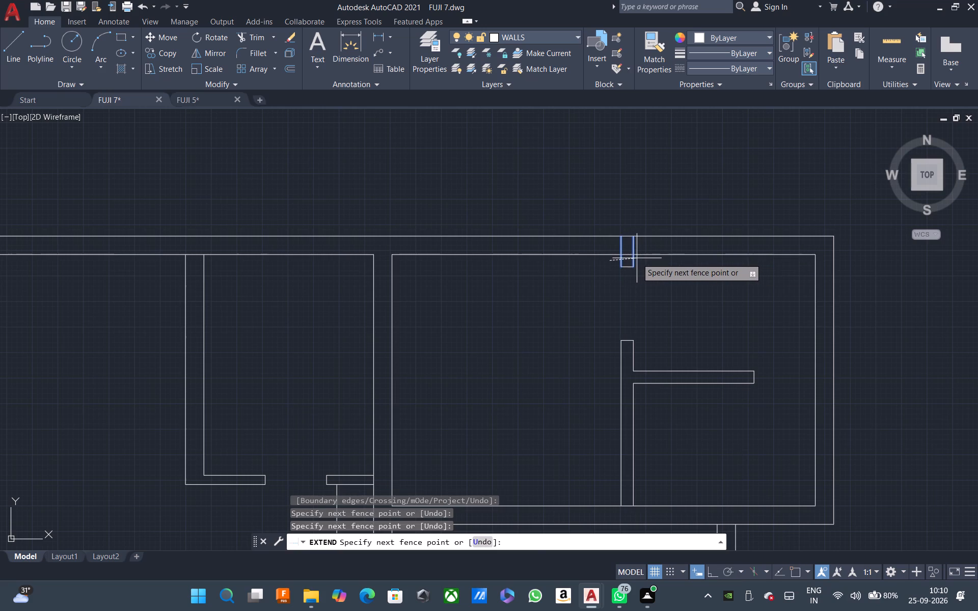
{"action": "left_click", "coordinate": [639, 258]}
{"action": "key", "text": "Escape"}
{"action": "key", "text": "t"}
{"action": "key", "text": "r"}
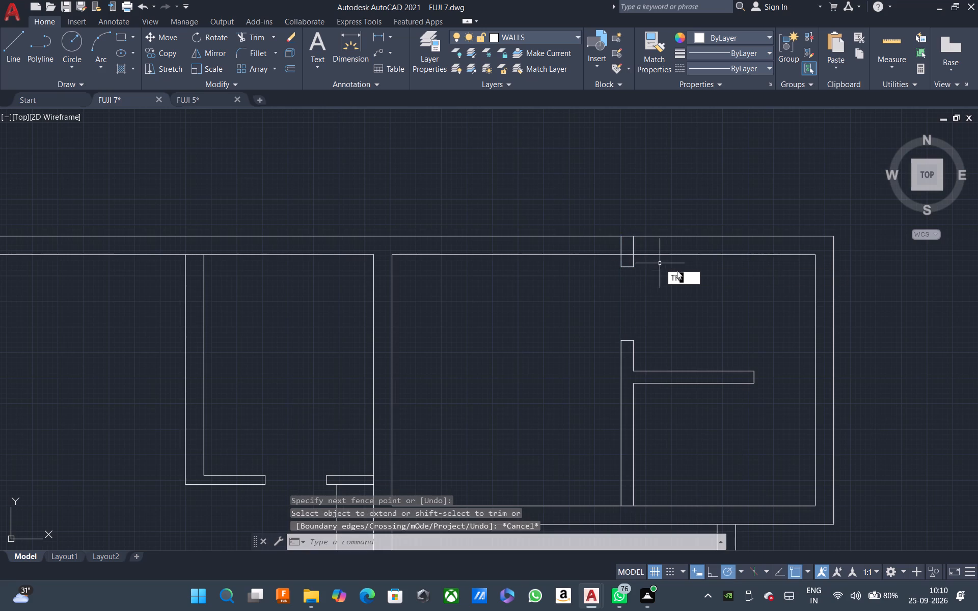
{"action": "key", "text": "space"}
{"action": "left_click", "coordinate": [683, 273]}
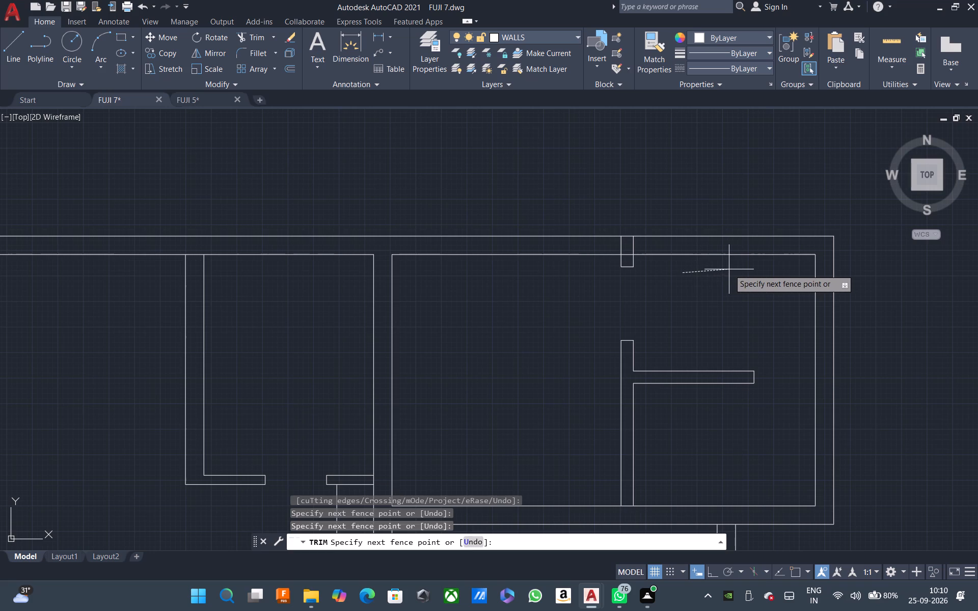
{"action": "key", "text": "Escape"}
Extend the east wall's inner face north to the outer north wall line.
{"action": "type", "text": "EX"}
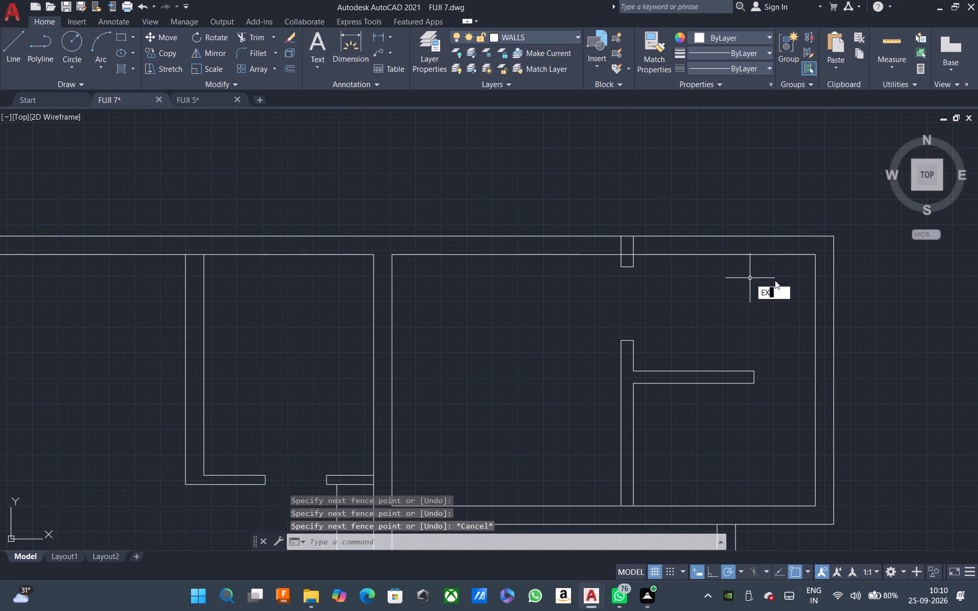
{"action": "key", "text": "space"}
{"action": "left_click", "coordinate": [825, 280]}
{"action": "left_click", "coordinate": [800, 278]}
{"action": "key", "text": "Escape"}
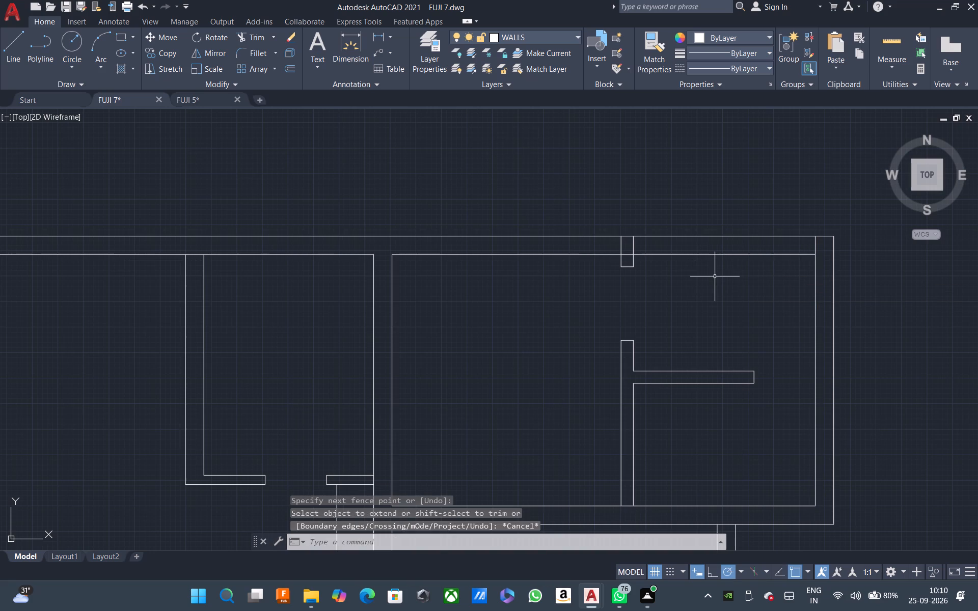
Trim the north wall's two faces between the partition stub and east wall, and clear the leftover lines at the stub junction.
{"action": "type", "text": "TR"}
{"action": "key", "text": "space"}
{"action": "left_click", "coordinate": [720, 277]}
{"action": "left_click", "coordinate": [723, 205]}
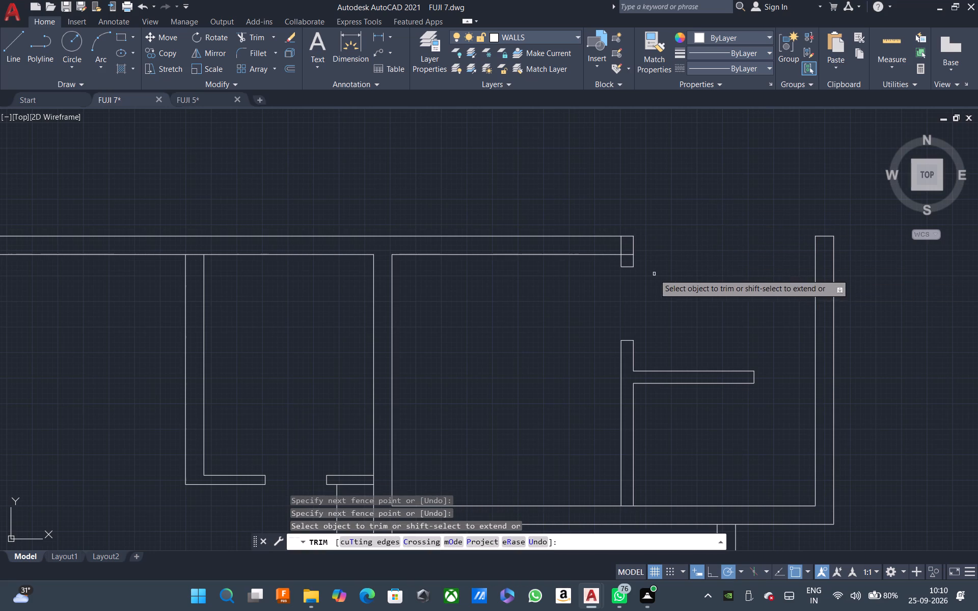
{"action": "scroll", "coordinate": [630, 262], "scroll_direction": "up", "scroll_amount": 3}
{"action": "left_click", "coordinate": [624, 245]}
{"action": "left_click", "coordinate": [577, 185]}
{"action": "scroll", "coordinate": [630, 220], "scroll_direction": "down", "scroll_amount": 3}
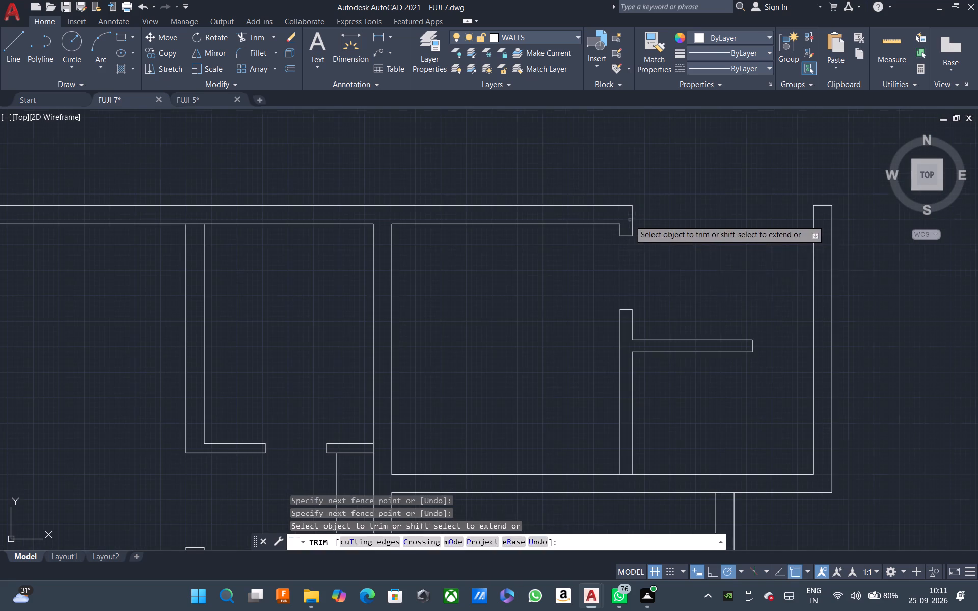
{"action": "key", "text": "Escape"}
Check the dimensions of the northeast room, its partitions and the adjoining north rooms with Quick Measure.
{"action": "scroll", "coordinate": [667, 284], "scroll_direction": "down", "scroll_amount": 2}
{"action": "scroll", "coordinate": [701, 319], "scroll_direction": "up", "scroll_amount": 1}
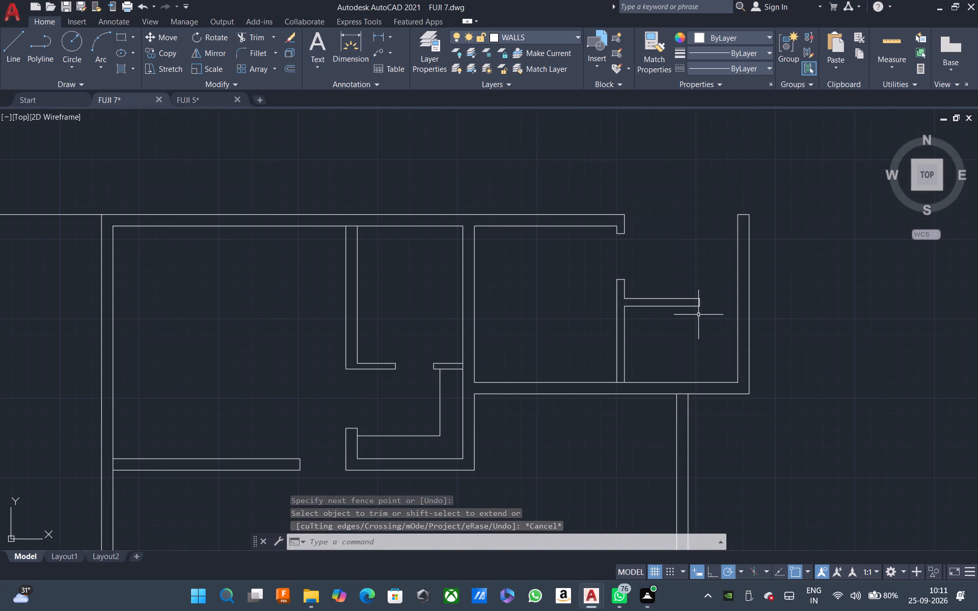
{"action": "scroll", "coordinate": [698, 315], "scroll_direction": "down", "scroll_amount": 2}
{"action": "middle_click_drag", "start_coordinate": [700, 386], "coordinate": [613, 341]}
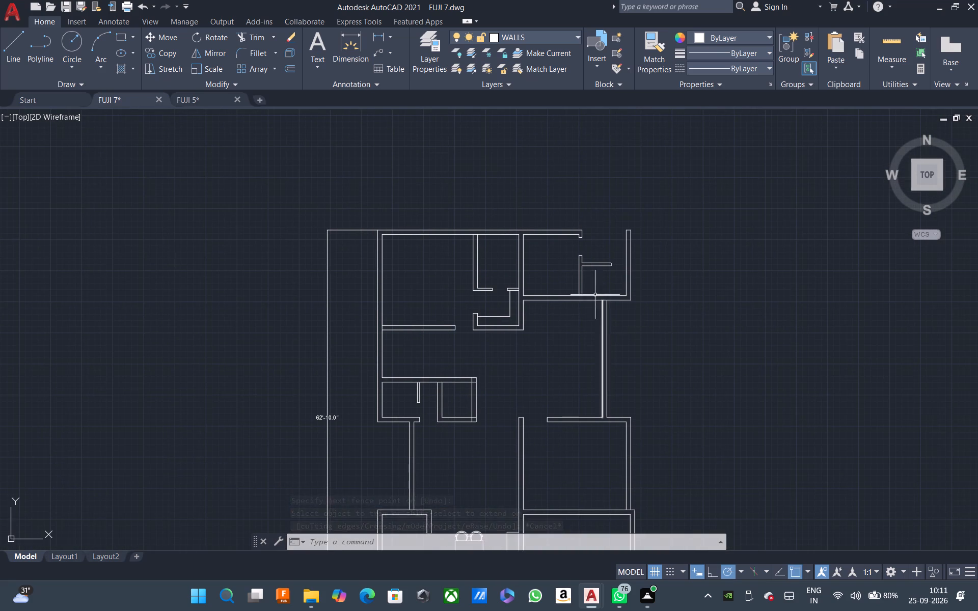
{"action": "scroll", "coordinate": [592, 215], "scroll_direction": "down", "scroll_amount": 1}
{"action": "scroll", "coordinate": [607, 269], "scroll_direction": "up", "scroll_amount": 1}
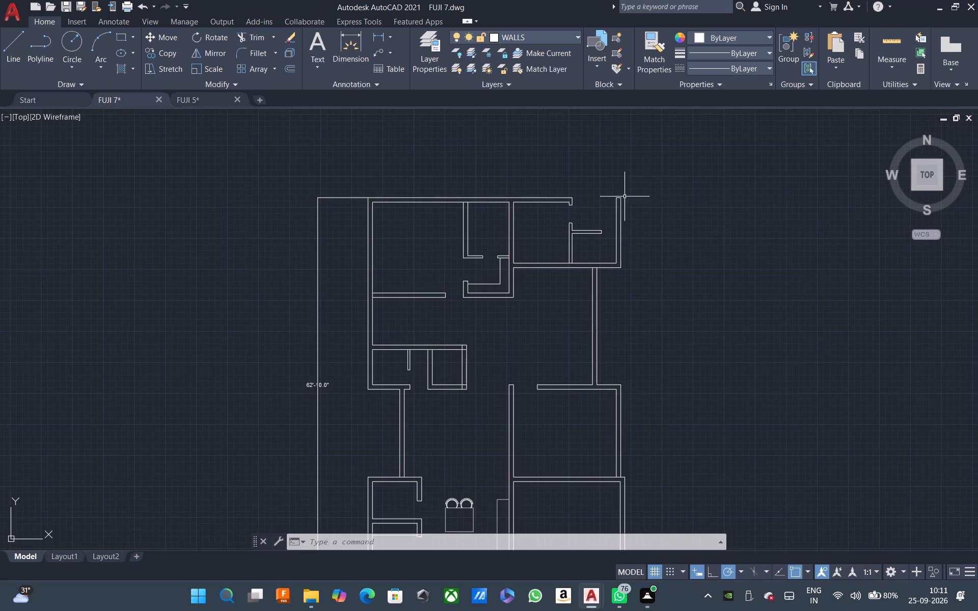
{"action": "left_click", "coordinate": [886, 50]}
{"action": "scroll", "coordinate": [614, 246], "scroll_direction": "up", "scroll_amount": 3}
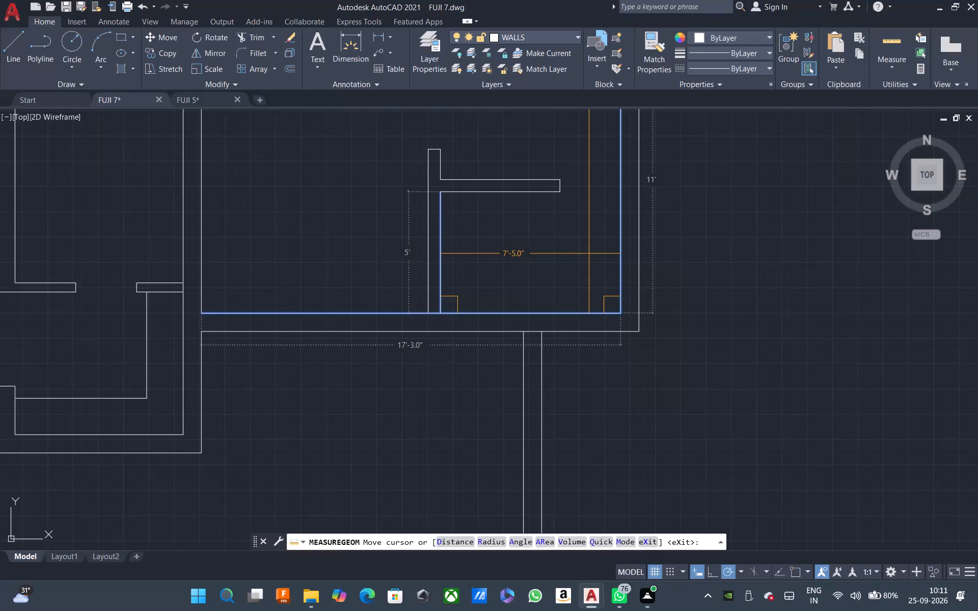
{"action": "scroll", "coordinate": [588, 254], "scroll_direction": "down", "scroll_amount": 1}
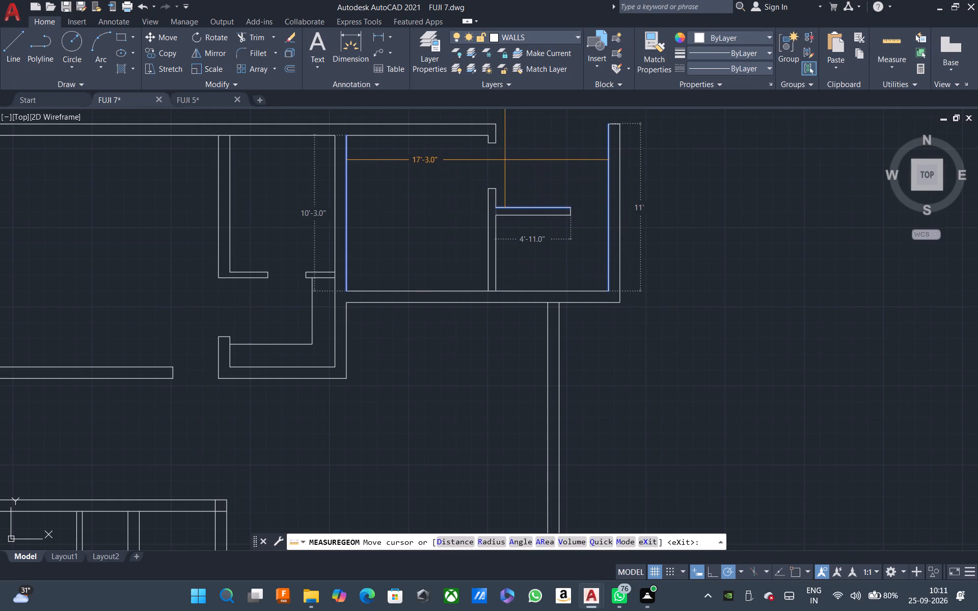
{"action": "scroll", "coordinate": [509, 179], "scroll_direction": "down", "scroll_amount": 1}
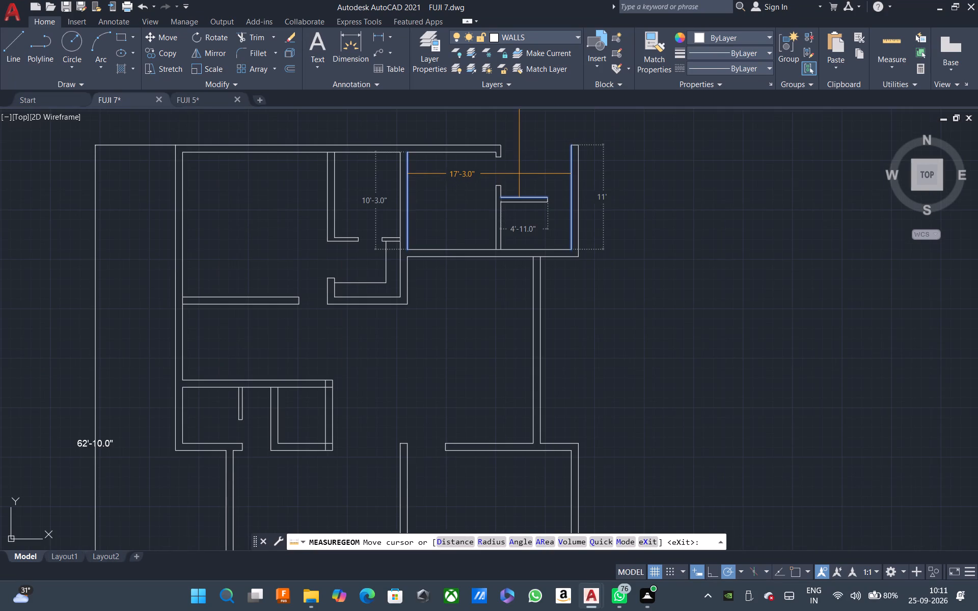
{"action": "middle_click_drag", "start_coordinate": [519, 174], "coordinate": [503, 268]}
{"action": "scroll", "coordinate": [491, 247], "scroll_direction": "up", "scroll_amount": 3}
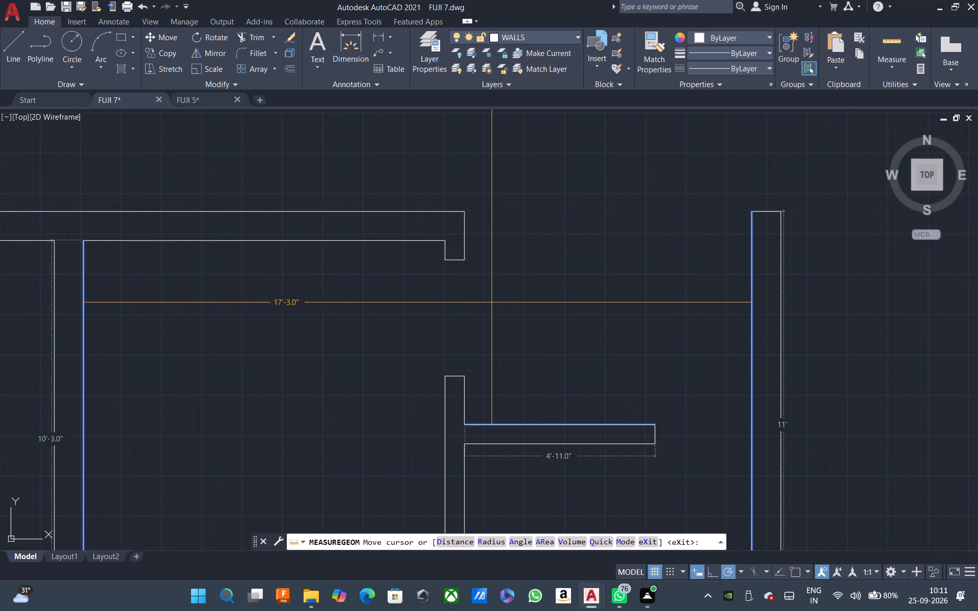
{"action": "scroll", "coordinate": [502, 246], "scroll_direction": "down", "scroll_amount": 3}
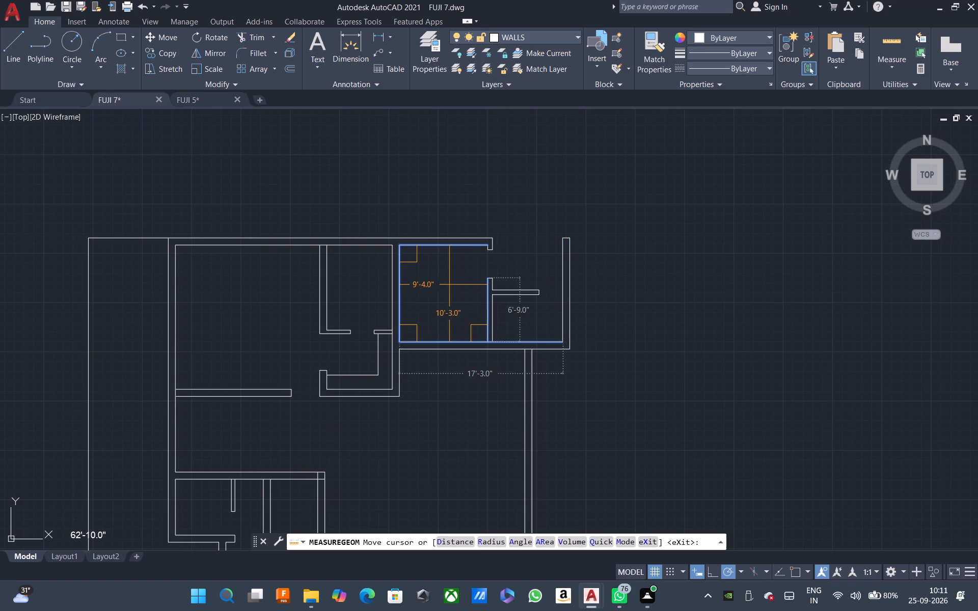
{"action": "scroll", "coordinate": [456, 296], "scroll_direction": "down", "scroll_amount": 2}
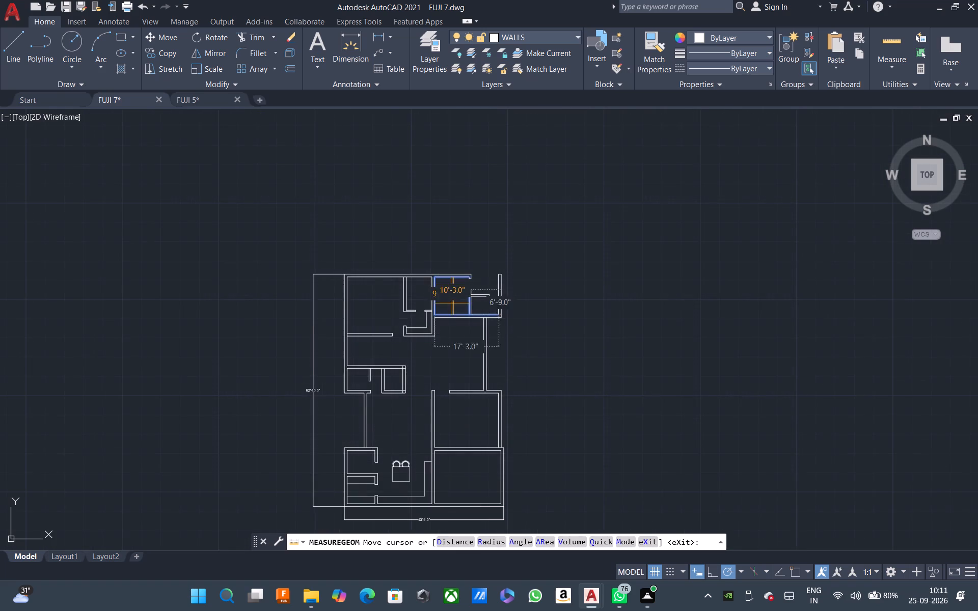
{"action": "scroll", "coordinate": [428, 281], "scroll_direction": "up", "scroll_amount": 3}
{"action": "scroll", "coordinate": [416, 287], "scroll_direction": "down", "scroll_amount": 1}
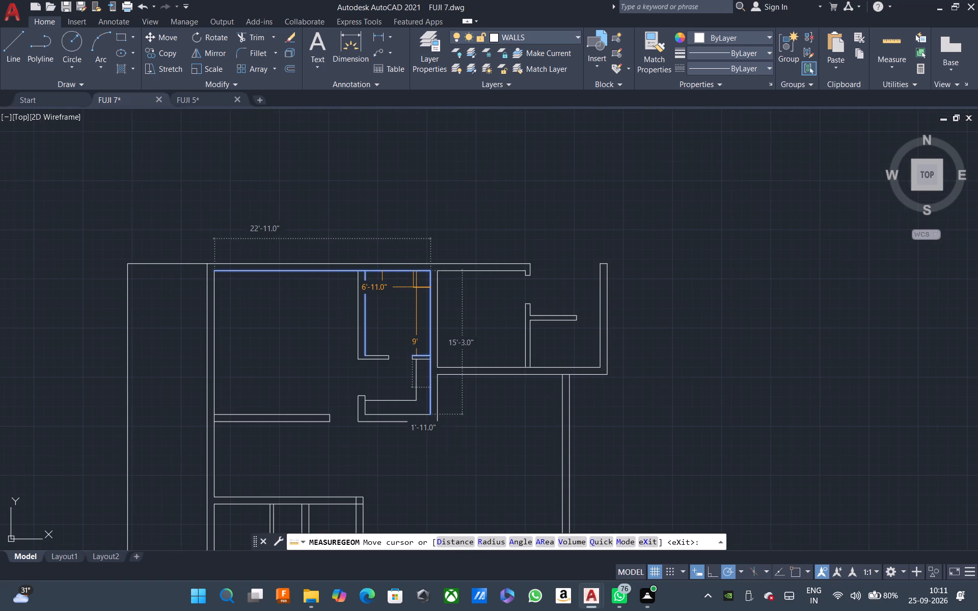
{"action": "scroll", "coordinate": [425, 296], "scroll_direction": "down", "scroll_amount": 2}
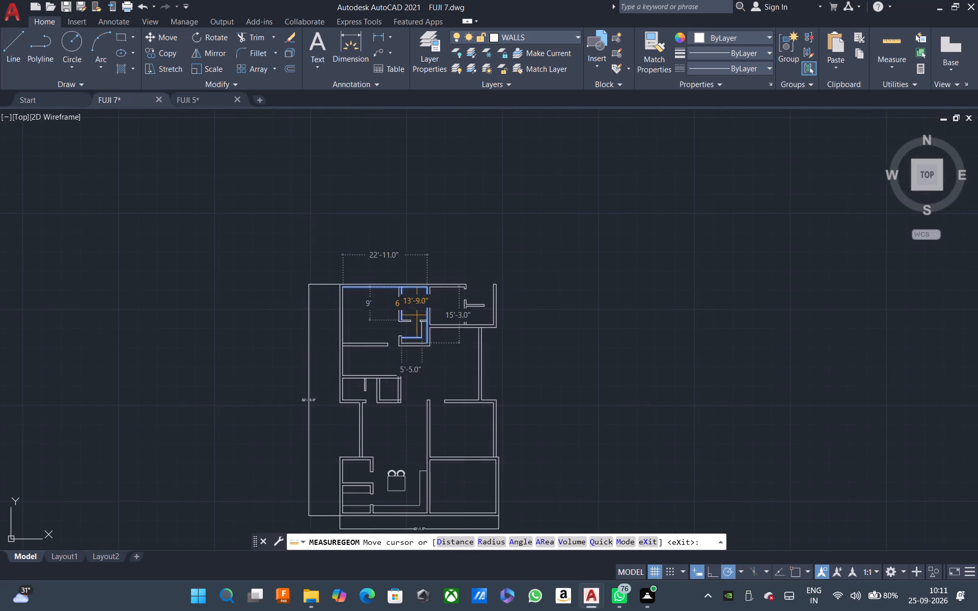
{"action": "scroll", "coordinate": [411, 326], "scroll_direction": "up", "scroll_amount": 3}
{"action": "scroll", "coordinate": [398, 323], "scroll_direction": "down", "scroll_amount": 2}
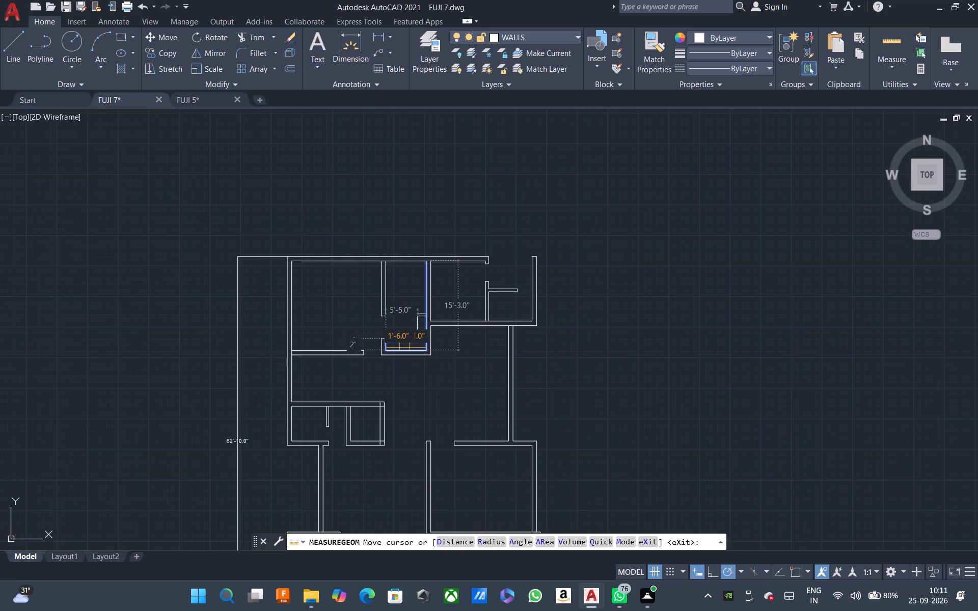
{"action": "scroll", "coordinate": [399, 348], "scroll_direction": "up", "scroll_amount": 2}
{"action": "key", "text": "Escape"}
Check the dimensions of the small enclosed room at the east end of the middle-west block with Quick Measure.
{"action": "scroll", "coordinate": [452, 319], "scroll_direction": "down", "scroll_amount": 2}
{"action": "middle_click_drag", "start_coordinate": [503, 404], "coordinate": [476, 318]}
{"action": "scroll", "coordinate": [461, 304], "scroll_direction": "down", "scroll_amount": 2}
{"action": "scroll", "coordinate": [464, 324], "scroll_direction": "up", "scroll_amount": 2}
{"action": "scroll", "coordinate": [464, 322], "scroll_direction": "down", "scroll_amount": 1}
{"action": "scroll", "coordinate": [389, 313], "scroll_direction": "up", "scroll_amount": 1}
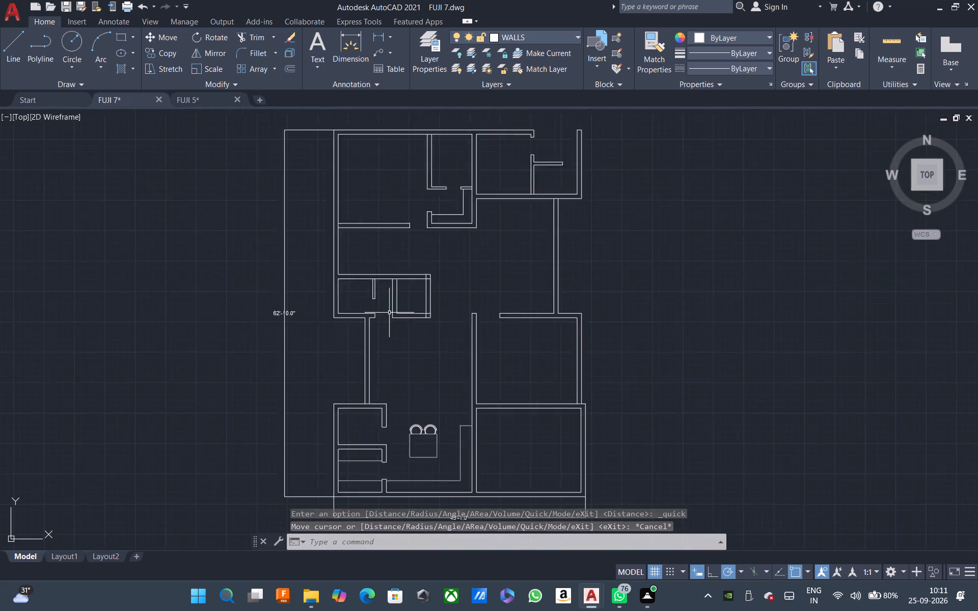
{"action": "scroll", "coordinate": [389, 313], "scroll_direction": "up", "scroll_amount": 1}
{"action": "scroll", "coordinate": [476, 288], "scroll_direction": "down", "scroll_amount": 2}
{"action": "scroll", "coordinate": [476, 287], "scroll_direction": "up", "scroll_amount": 2}
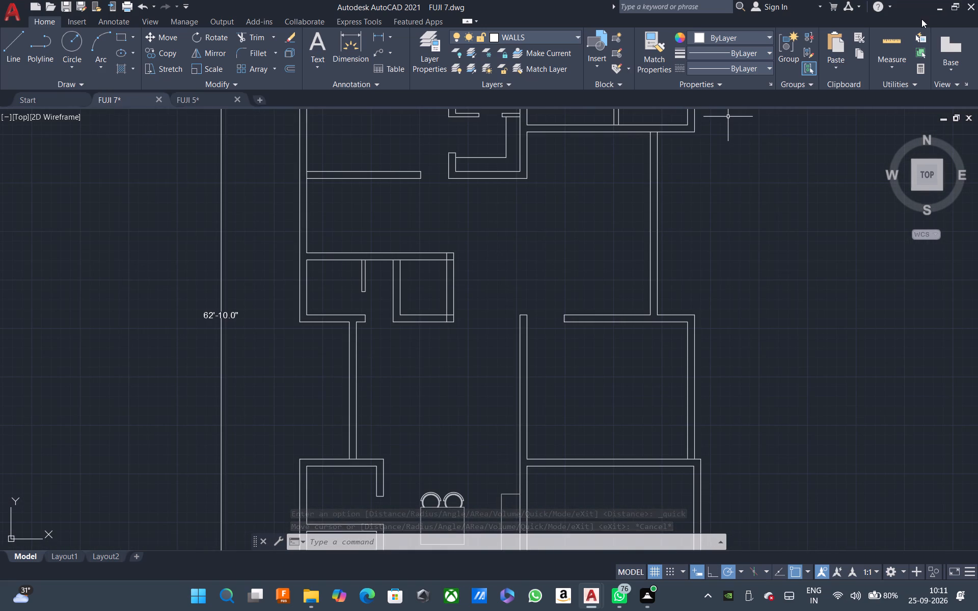
{"action": "left_click", "coordinate": [907, 37]}
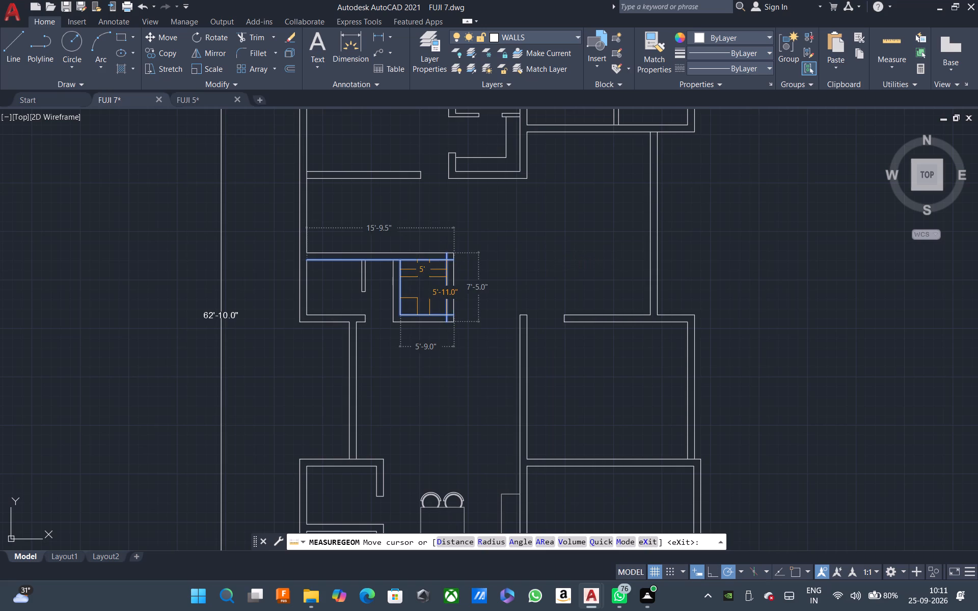
{"action": "key", "text": "Escape"}
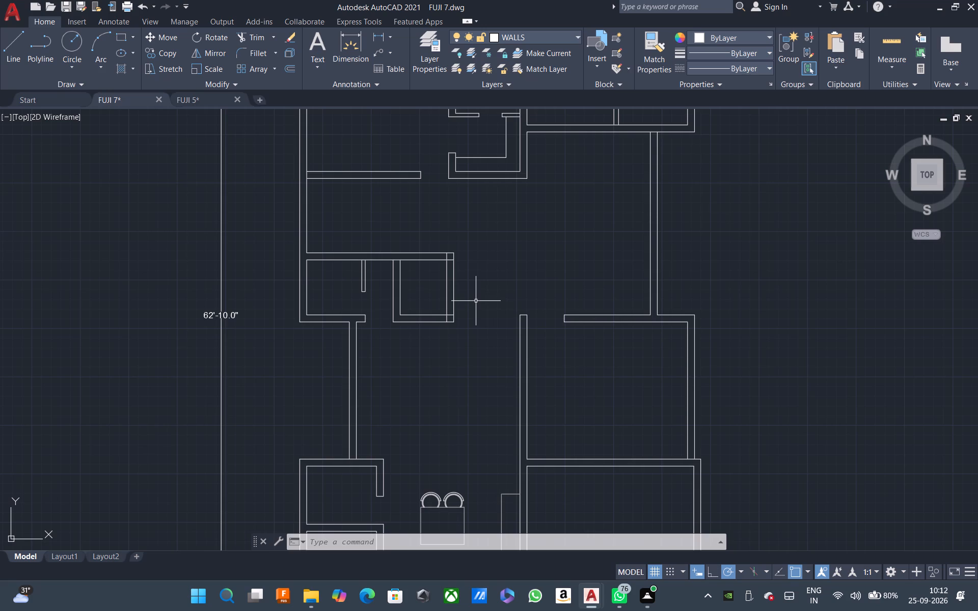
Extend the inner face of the small middle-west room's west wall south to the outer face of its south wall.
{"action": "scroll", "coordinate": [476, 301], "scroll_direction": "down", "scroll_amount": 2}
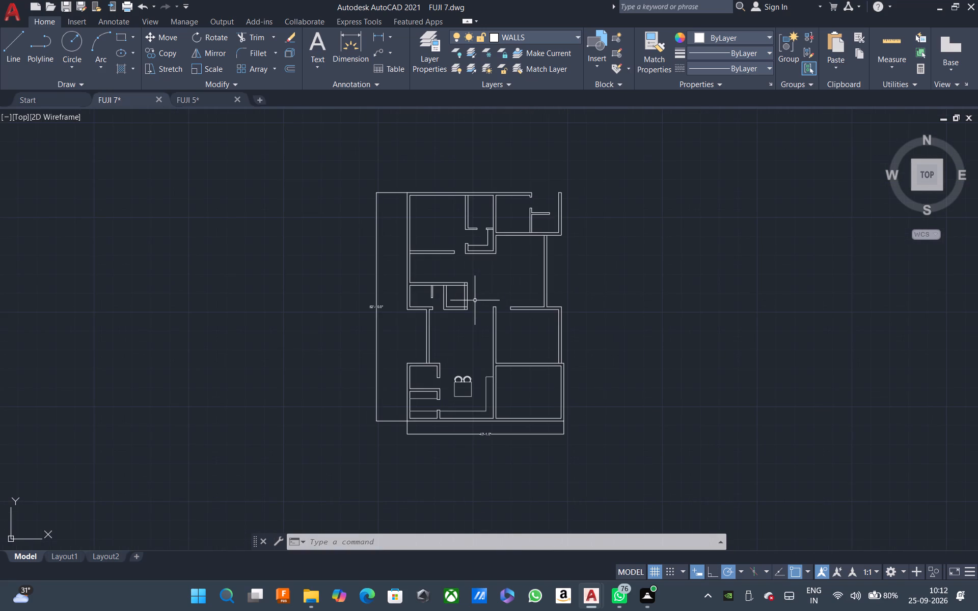
{"action": "scroll", "coordinate": [475, 300], "scroll_direction": "up", "scroll_amount": 3}
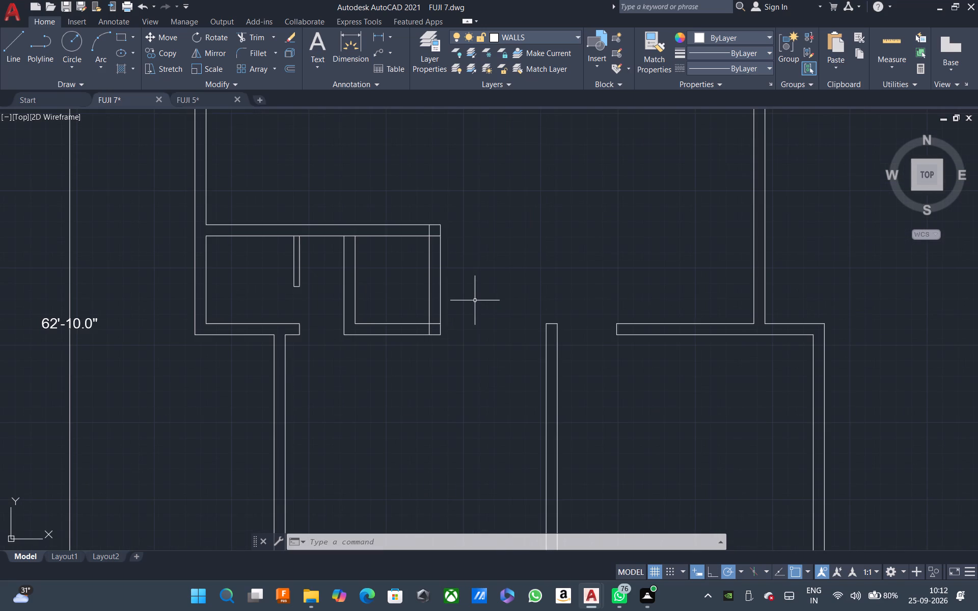
{"action": "scroll", "coordinate": [475, 300], "scroll_direction": "down", "scroll_amount": 2}
{"action": "scroll", "coordinate": [475, 300], "scroll_direction": "up", "scroll_amount": 1}
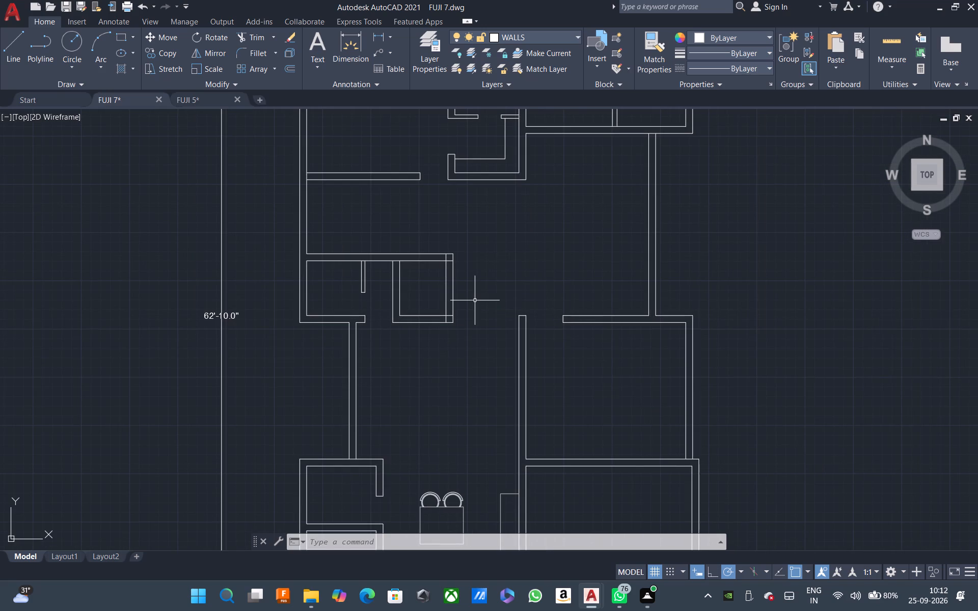
{"action": "key", "text": "Escape"}
{"action": "type", "text": "EX"}
{"action": "key", "text": "space"}
{"action": "scroll", "coordinate": [423, 296], "scroll_direction": "up", "scroll_amount": 2}
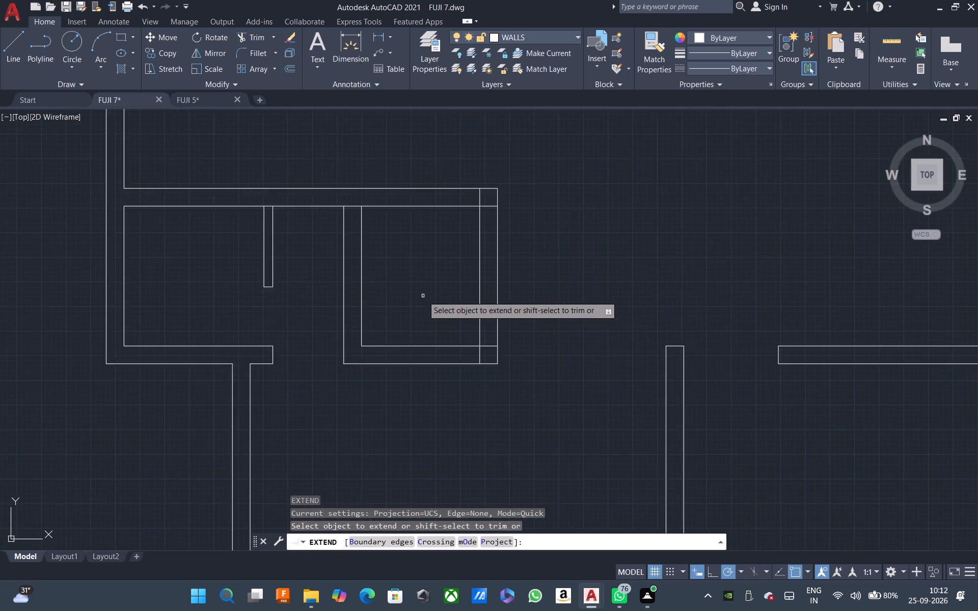
{"action": "scroll", "coordinate": [423, 296], "scroll_direction": "up", "scroll_amount": 1}
{"action": "left_click", "coordinate": [366, 312]}
{"action": "left_click", "coordinate": [311, 327]}
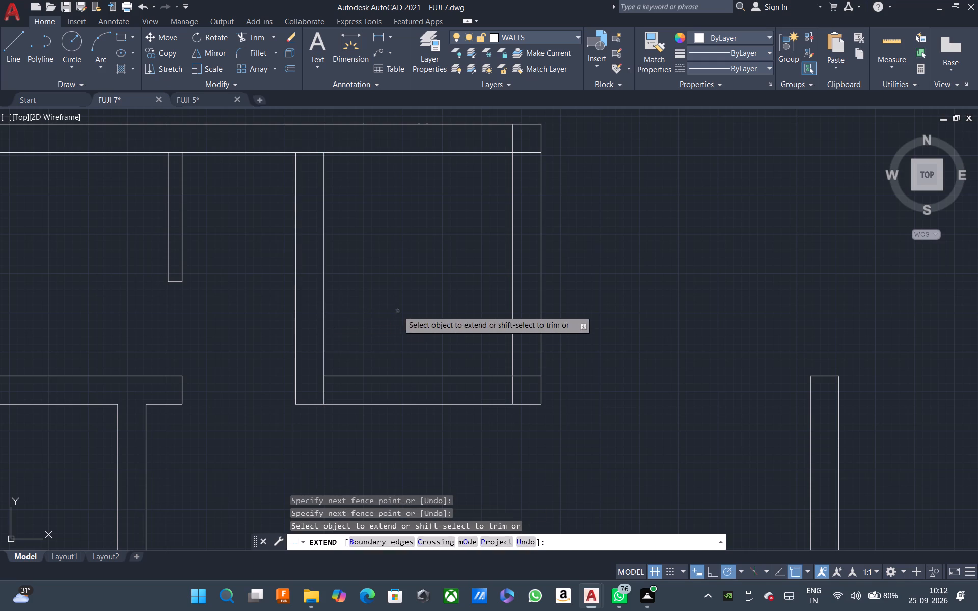
Trim away both faces of the east and south walls of the small enclosed room at the middle-west block's east end.
{"action": "scroll", "coordinate": [540, 266], "scroll_direction": "down", "scroll_amount": 2}
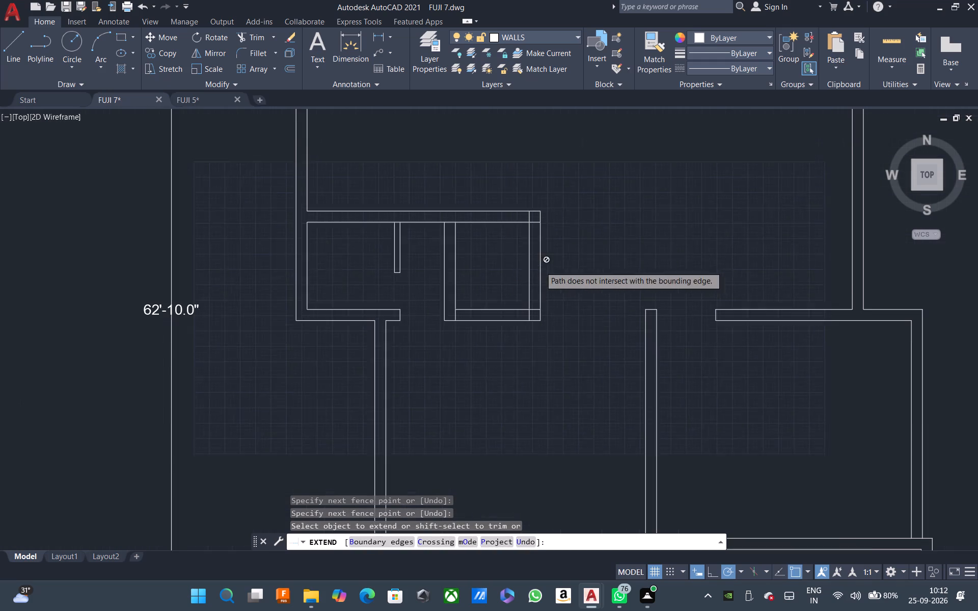
{"action": "key", "text": "Escape"}
{"action": "type", "text": "TR"}
{"action": "key", "text": "space"}
{"action": "left_click", "coordinate": [585, 258]}
{"action": "left_click", "coordinate": [507, 330]}
{"action": "left_click", "coordinate": [560, 318]}
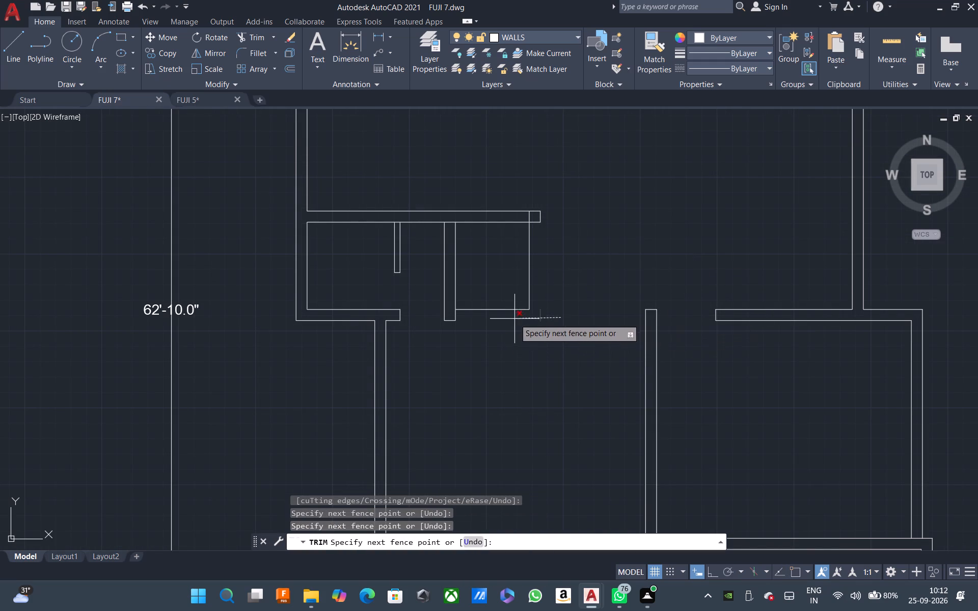
{"action": "left_click", "coordinate": [507, 308]}
{"action": "left_click", "coordinate": [532, 302]}
{"action": "left_click", "coordinate": [523, 302]}
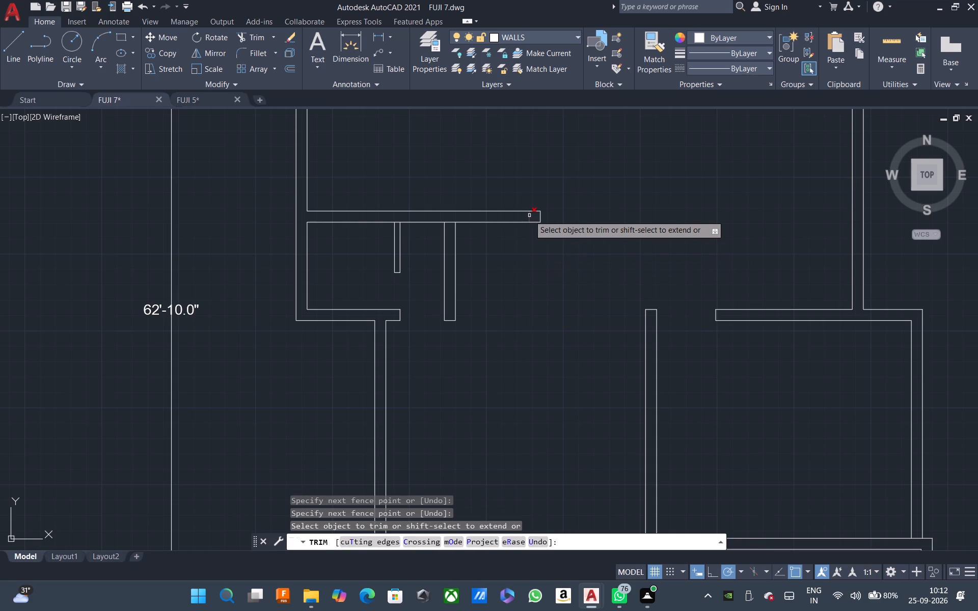
Trim the leftover line inside the block's north wall end and clear the wall face across the partition junction below it.
{"action": "scroll", "coordinate": [534, 230], "scroll_direction": "down", "scroll_amount": 1}
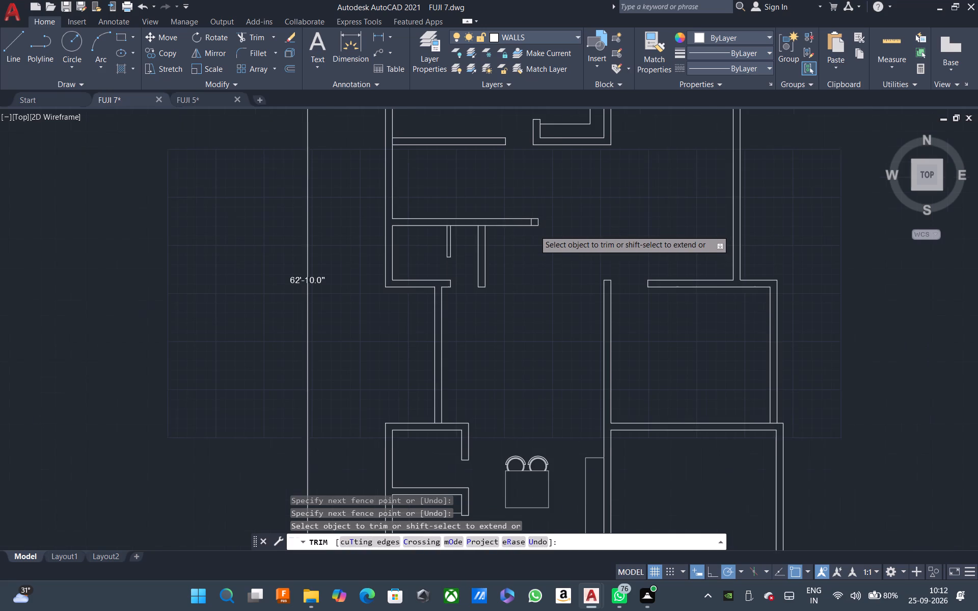
{"action": "scroll", "coordinate": [539, 142], "scroll_direction": "up", "scroll_amount": 2}
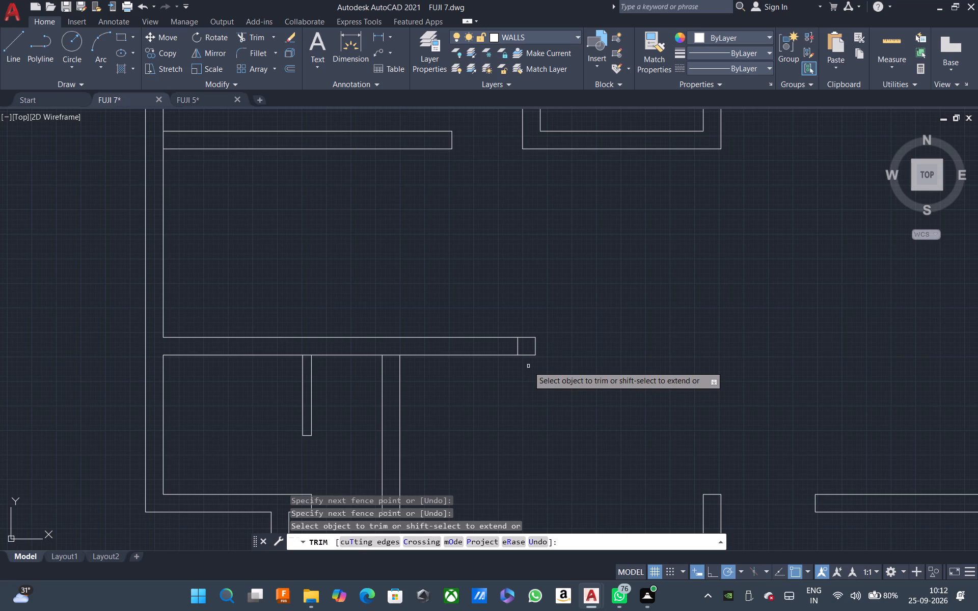
{"action": "left_click", "coordinate": [527, 346]}
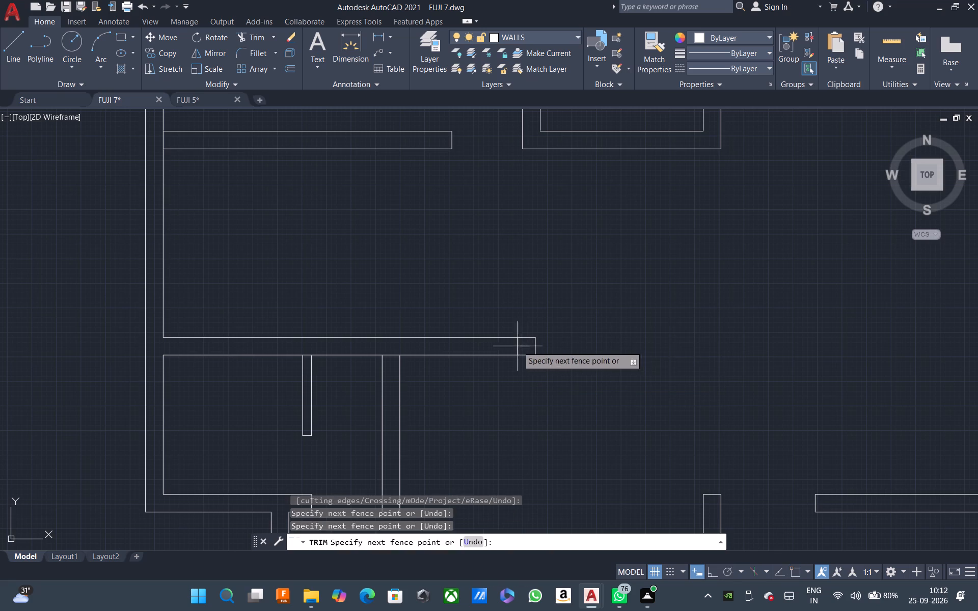
{"action": "left_click", "coordinate": [517, 346]}
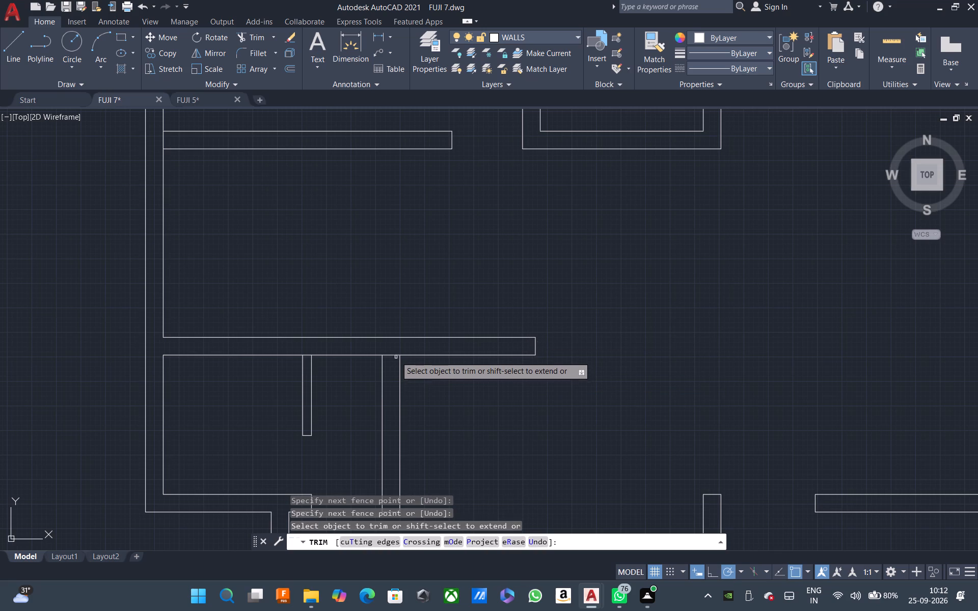
{"action": "left_click", "coordinate": [395, 355]}
{"action": "key", "text": "Escape"}
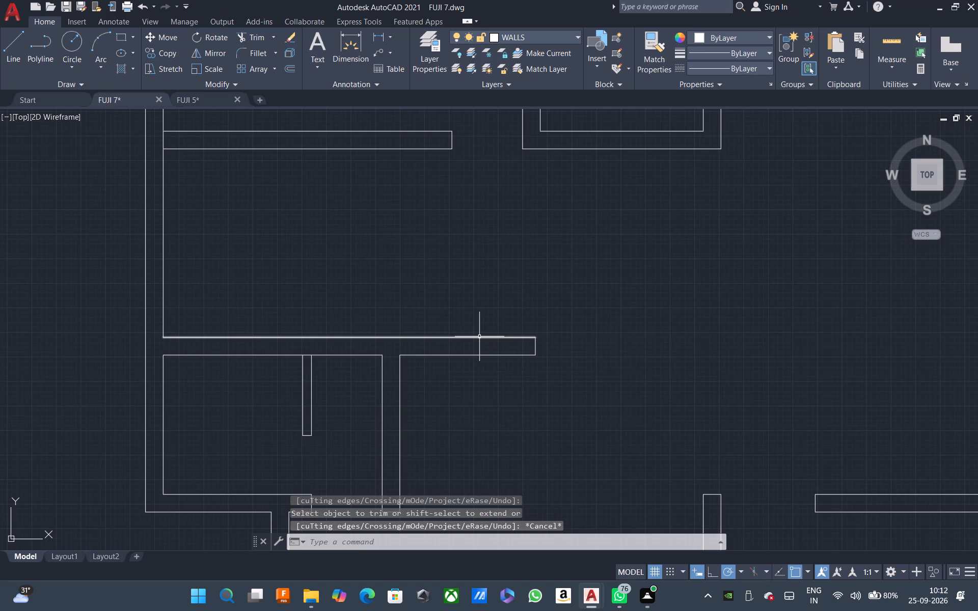
Offset the facing faces of the two horizontal walls north of the middle-west room by 3'6" into the space between them.
{"action": "type", "text": "O"}
{"action": "key", "text": "space"}
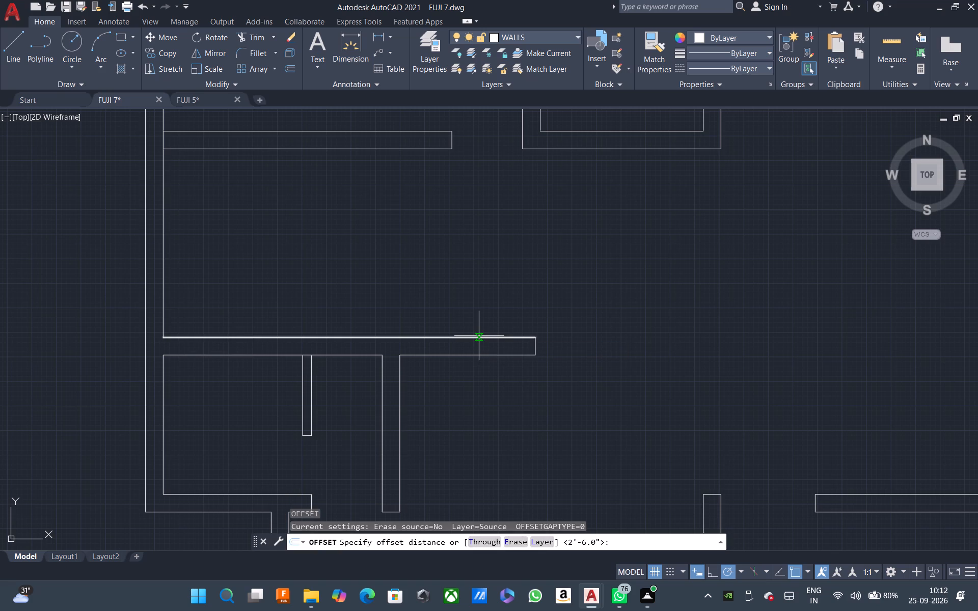
{"action": "key", "text": "3"}
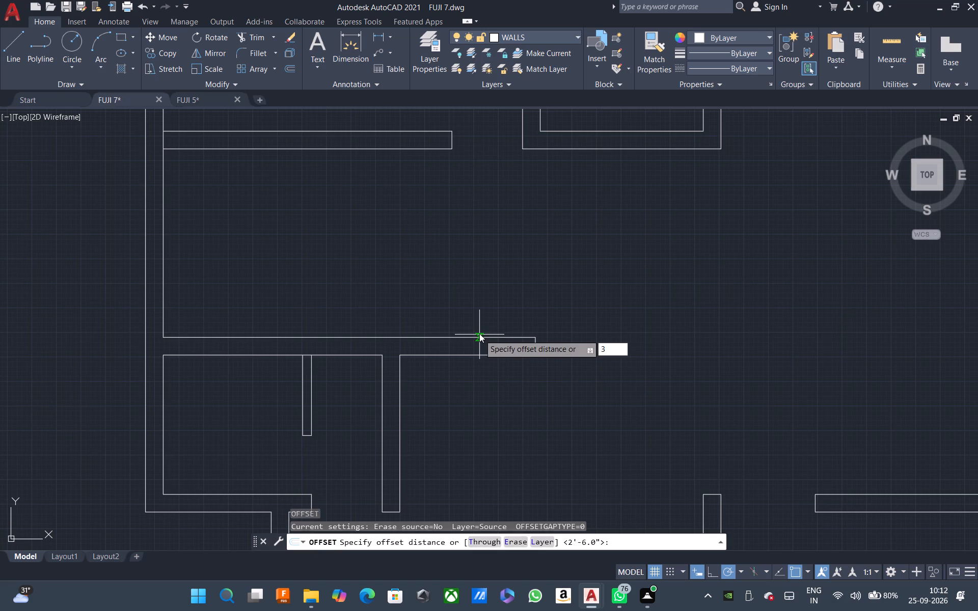
{"action": "key", "text": "apostrophe"}
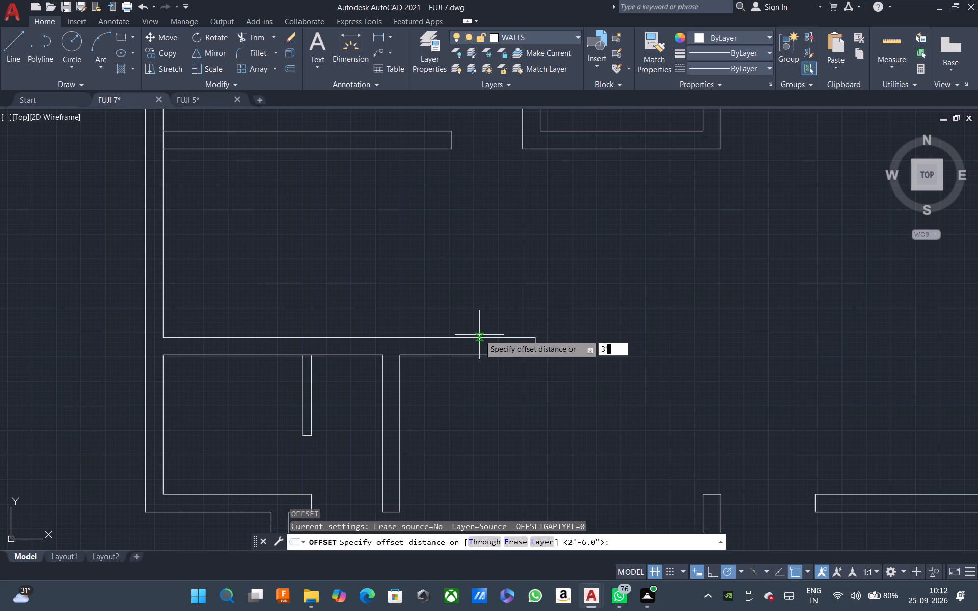
{"action": "type", "text": "6"}
{"action": "key", "text": "space"}
{"action": "left_click", "coordinate": [471, 338]}
{"action": "left_click", "coordinate": [461, 302]}
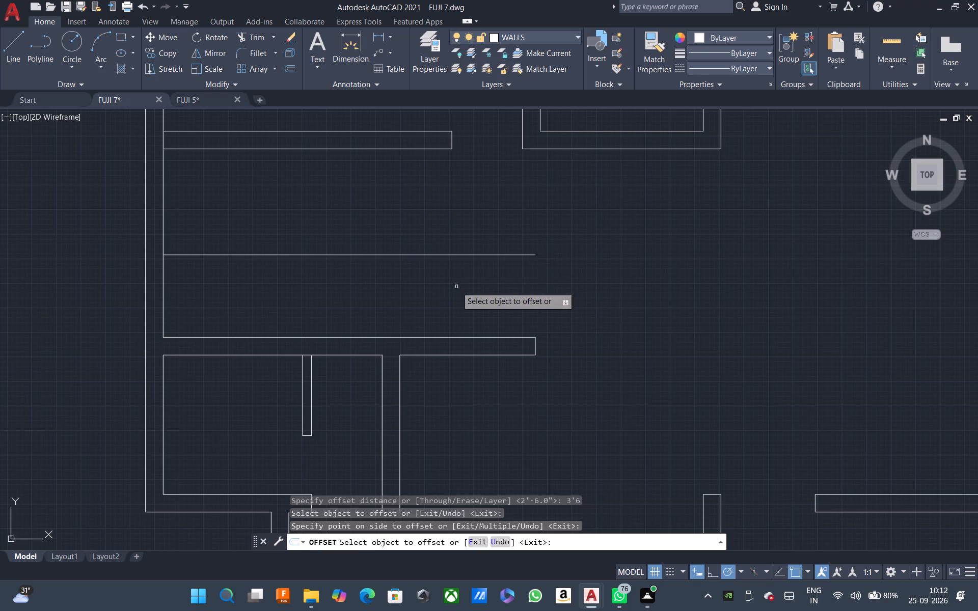
{"action": "left_click", "coordinate": [384, 149]}
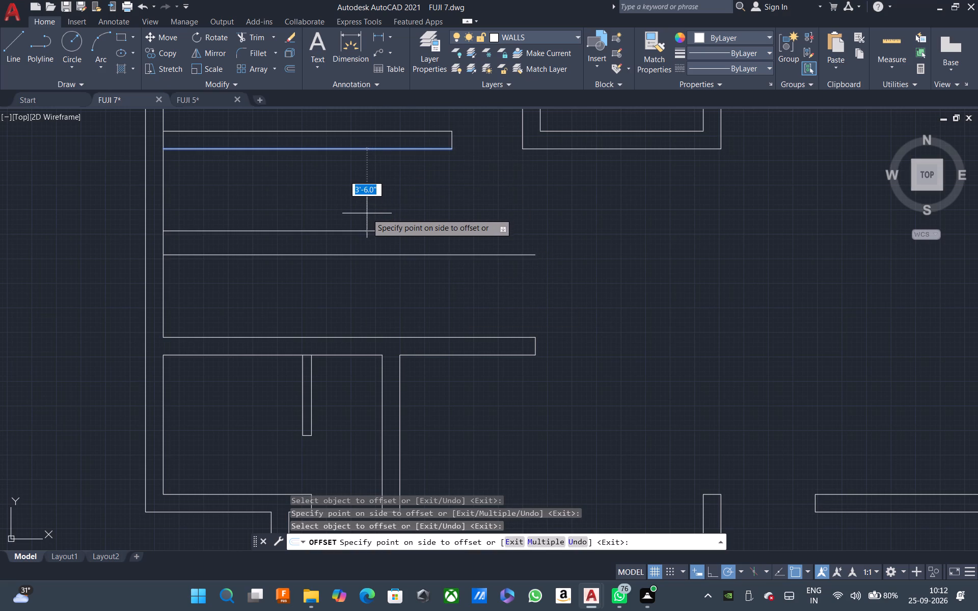
{"action": "left_click", "coordinate": [364, 214]}
{"action": "key", "text": "Escape"}
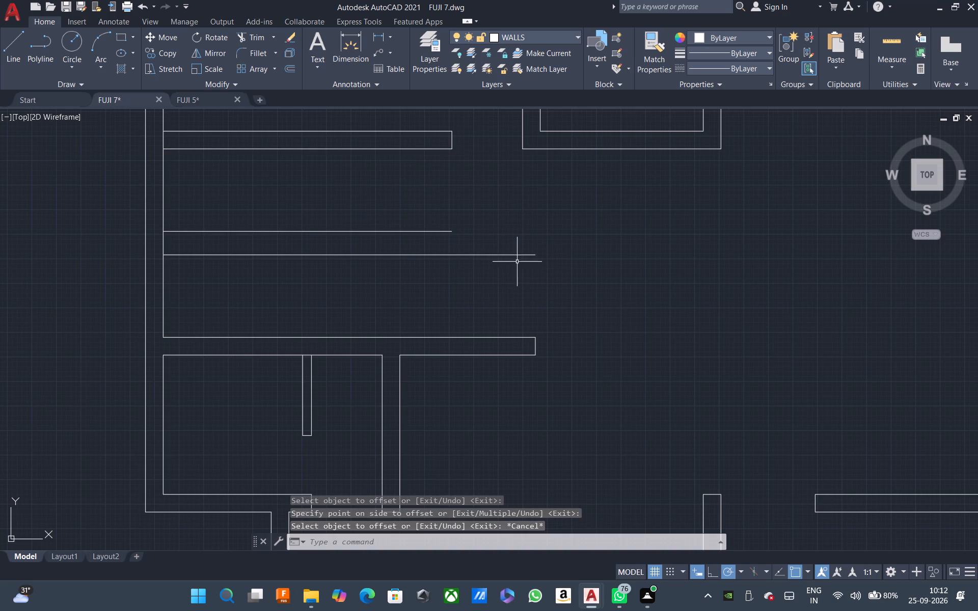
Check the gap between the two offset lines with Quick Measure.
{"action": "left_click", "coordinate": [884, 44]}
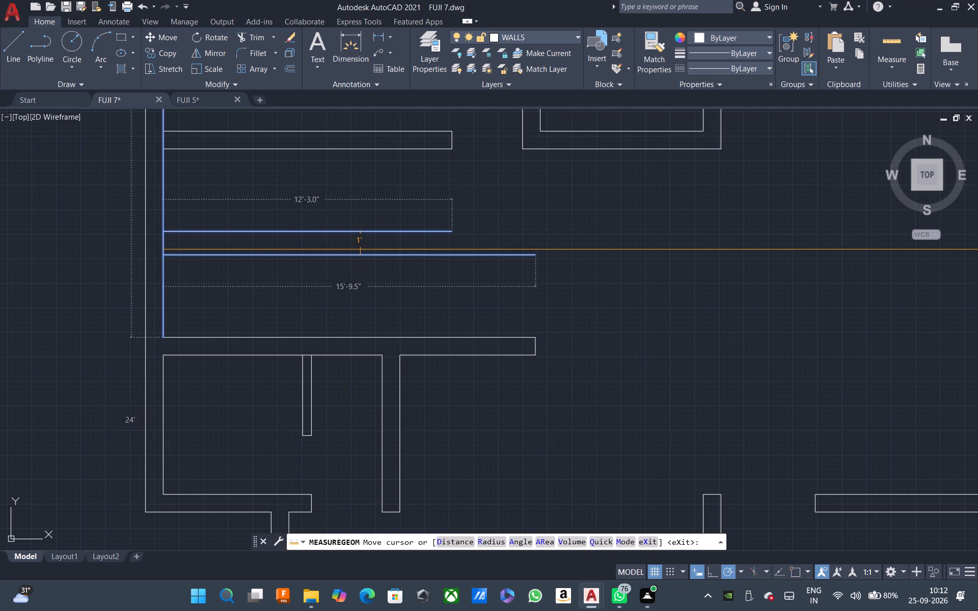
{"action": "key", "text": "Escape"}
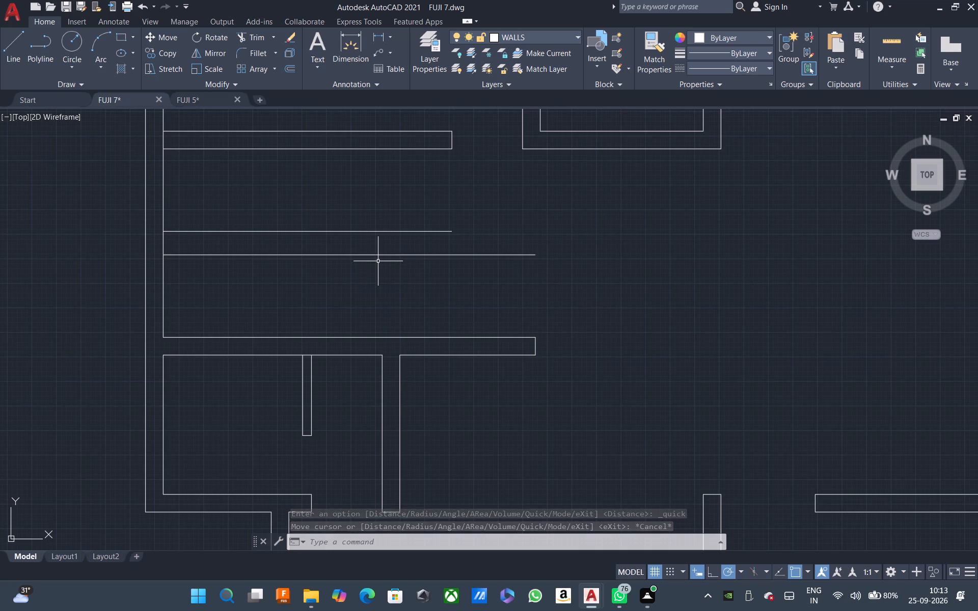
Review the whole floor plan, from the kitchen area to the north rooms and the new offset lines.
{"action": "scroll", "coordinate": [382, 266], "scroll_direction": "up", "scroll_amount": 1}
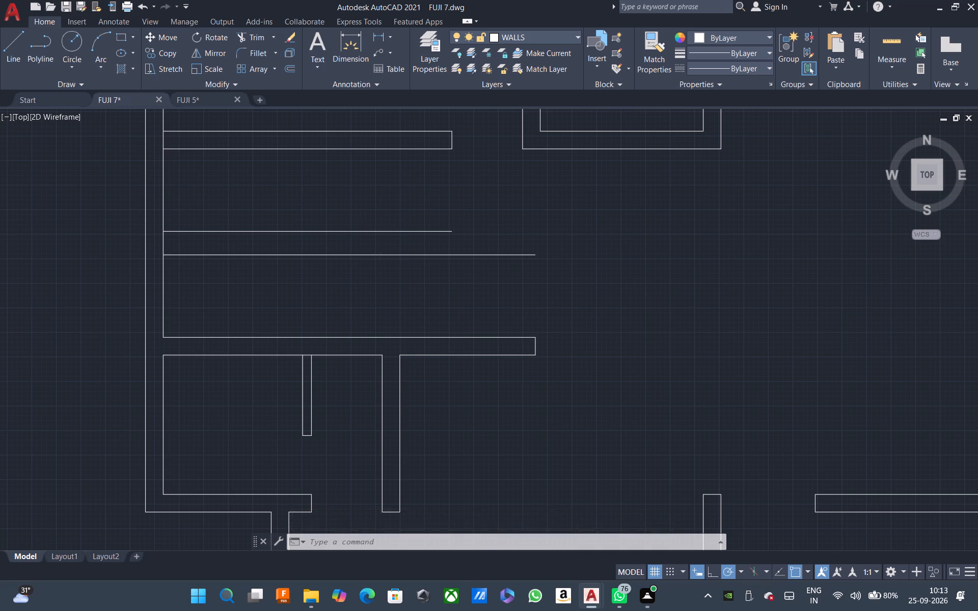
{"action": "scroll", "coordinate": [382, 266], "scroll_direction": "up", "scroll_amount": 1}
{"action": "scroll", "coordinate": [382, 266], "scroll_direction": "down", "scroll_amount": 2}
{"action": "scroll", "coordinate": [438, 243], "scroll_direction": "down", "scroll_amount": 1}
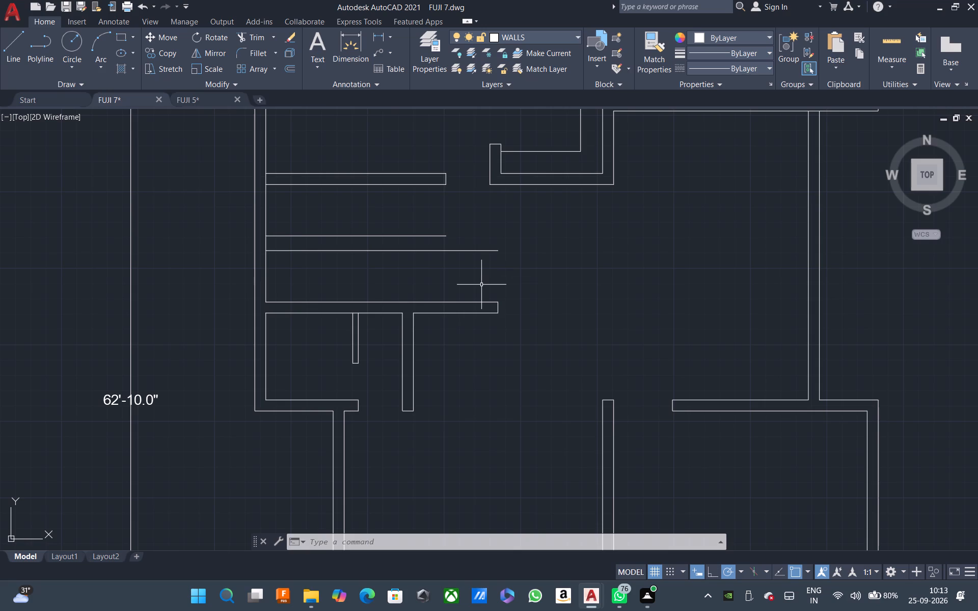
{"action": "scroll", "coordinate": [481, 285], "scroll_direction": "down", "scroll_amount": 2}
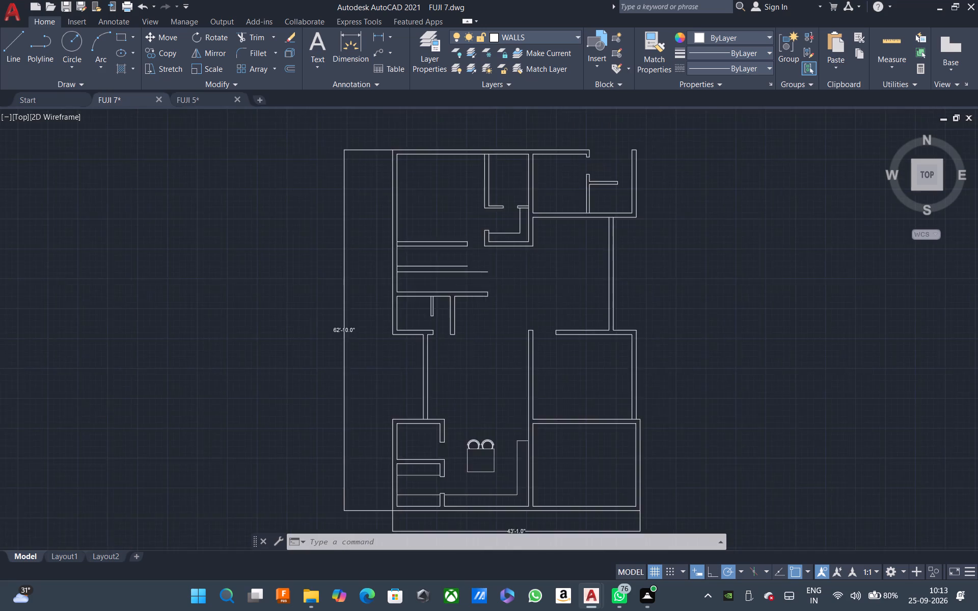
{"action": "scroll", "coordinate": [481, 285], "scroll_direction": "down", "scroll_amount": 1}
{"action": "scroll", "coordinate": [488, 403], "scroll_direction": "up", "scroll_amount": 2}
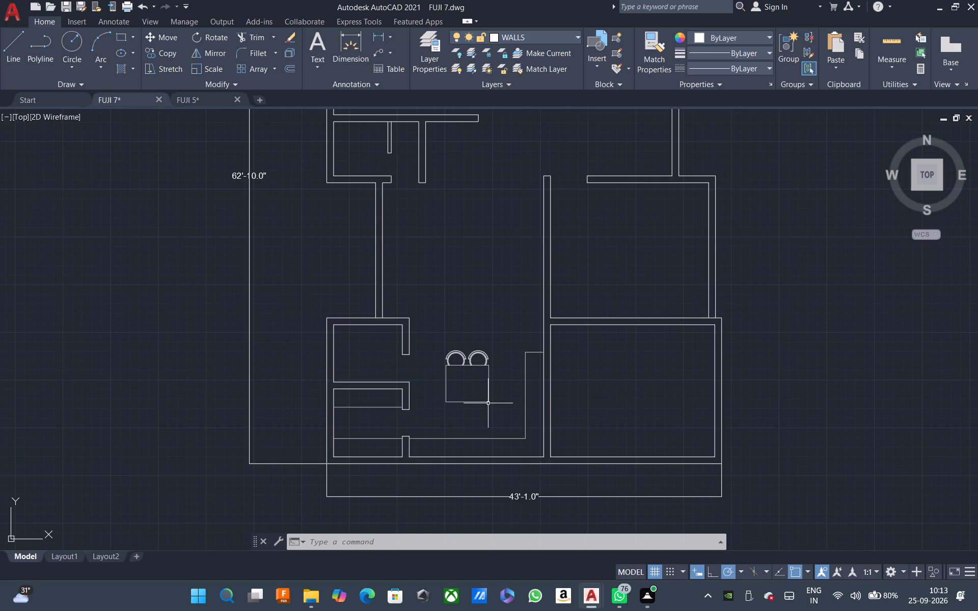
{"action": "scroll", "coordinate": [488, 403], "scroll_direction": "down", "scroll_amount": 1}
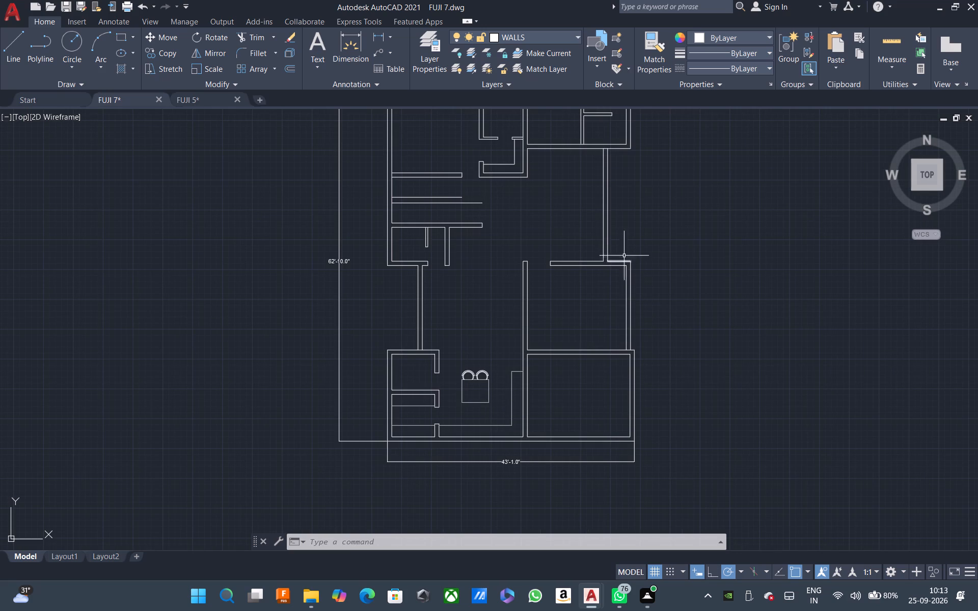
{"action": "scroll", "coordinate": [522, 254], "scroll_direction": "up", "scroll_amount": 3}
{"action": "scroll", "coordinate": [542, 268], "scroll_direction": "down", "scroll_amount": 3}
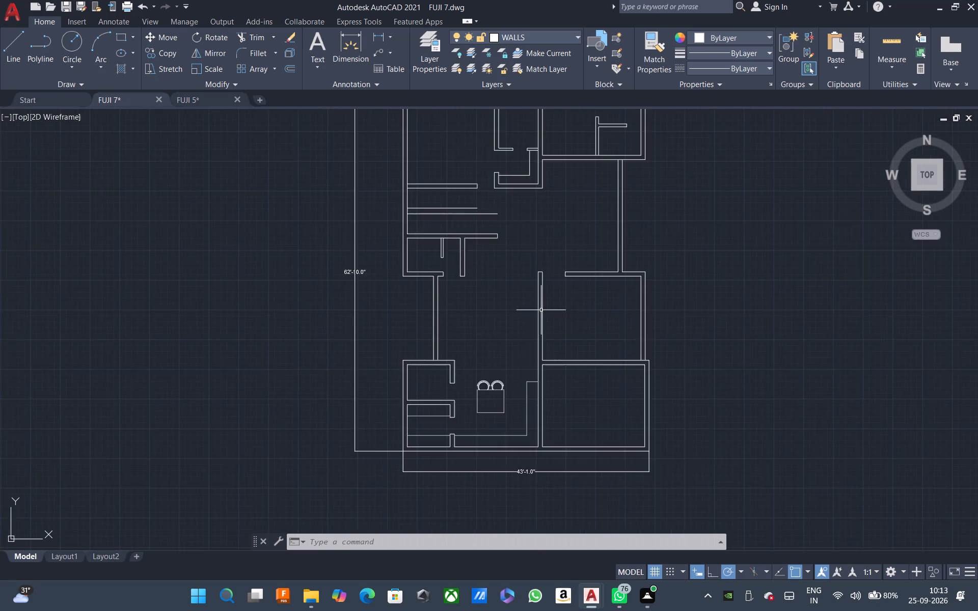
{"action": "scroll", "coordinate": [527, 382], "scroll_direction": "up", "scroll_amount": 2}
{"action": "scroll", "coordinate": [525, 390], "scroll_direction": "down", "scroll_amount": 1}
{"action": "middle_click_drag", "start_coordinate": [472, 295], "coordinate": [451, 347]}
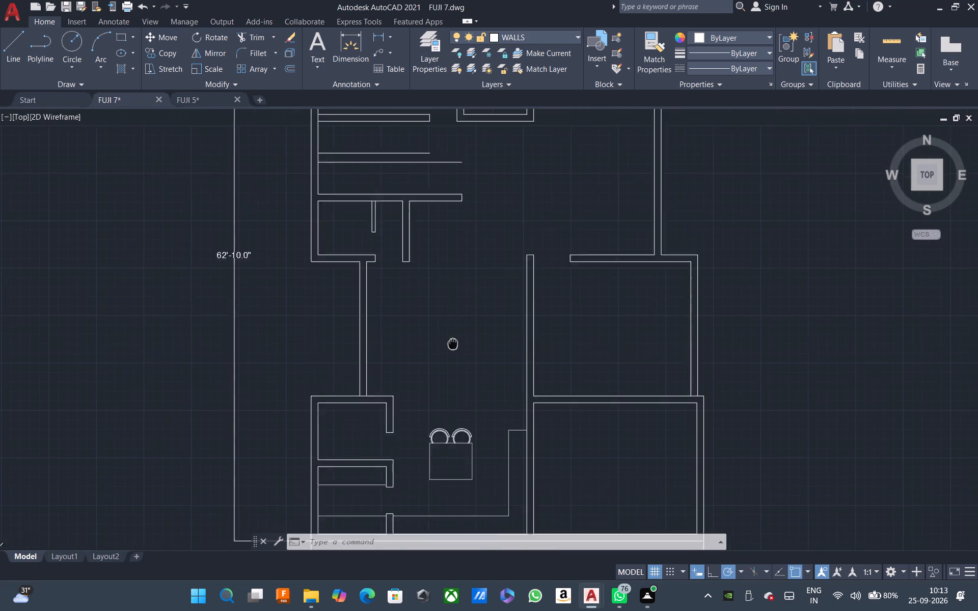
{"action": "middle_click_drag", "start_coordinate": [451, 347], "coordinate": [415, 404]}
{"action": "scroll", "coordinate": [419, 379], "scroll_direction": "down", "scroll_amount": 2}
{"action": "scroll", "coordinate": [416, 274], "scroll_direction": "up", "scroll_amount": 2}
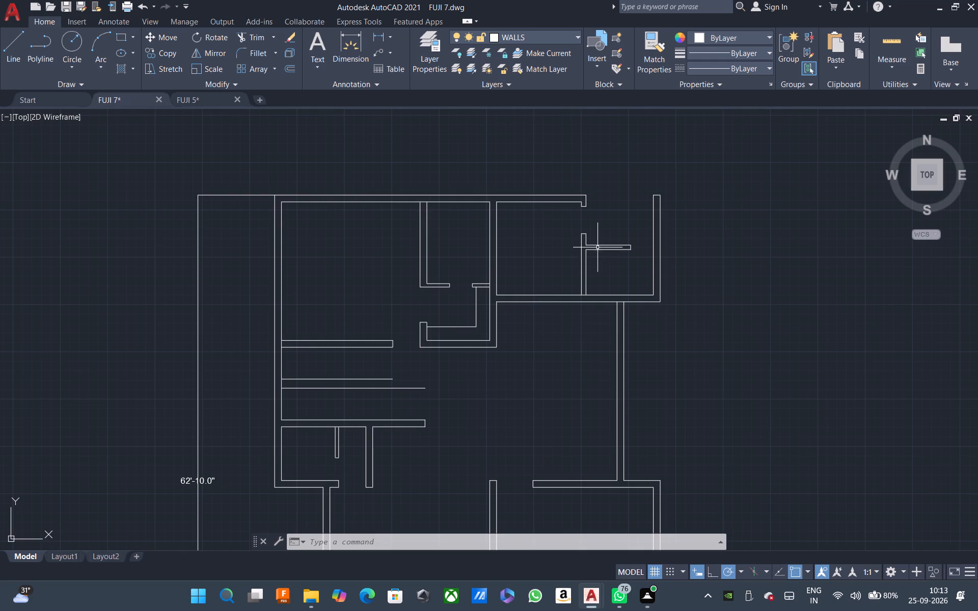
{"action": "scroll", "coordinate": [388, 392], "scroll_direction": "up", "scroll_amount": 3}
{"action": "scroll", "coordinate": [446, 353], "scroll_direction": "down", "scroll_amount": 1}
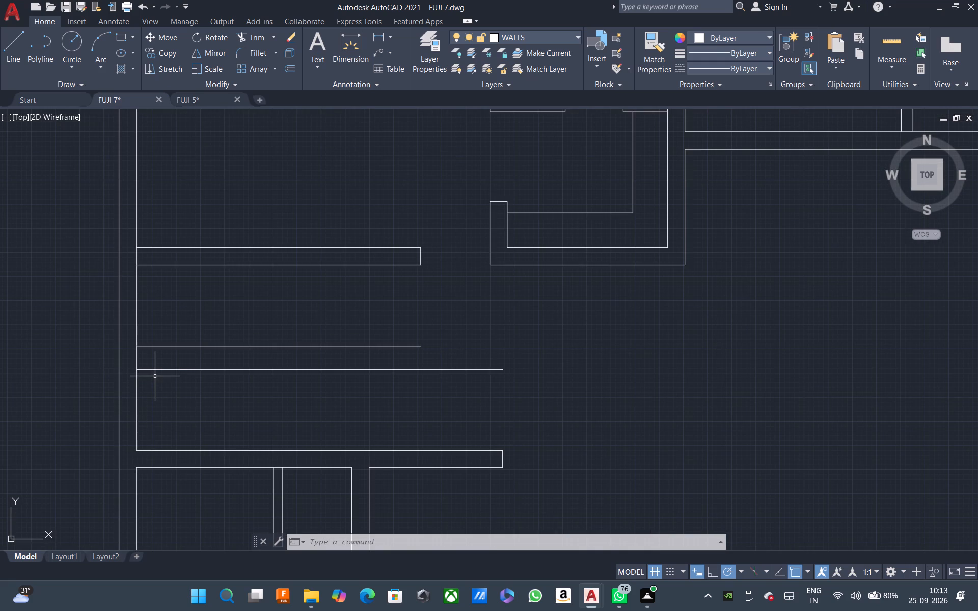
Offset the west exterior wall's inner face 4' east, across the two new horizontal lines.
{"action": "key", "text": "Escape"}
{"action": "type", "text": "O"}
{"action": "key", "text": "space"}
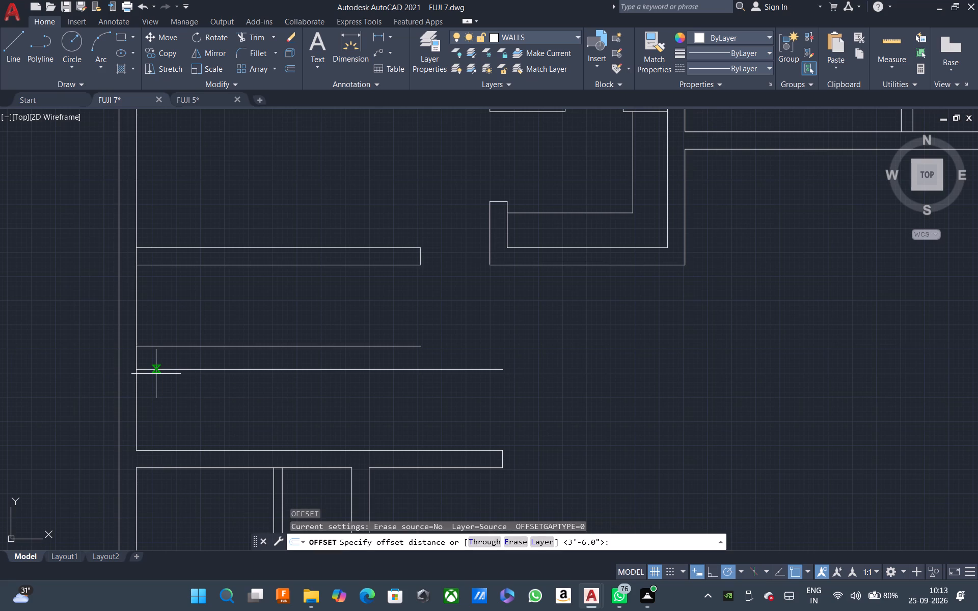
{"action": "type", "text": "4'"}
{"action": "key", "text": "space"}
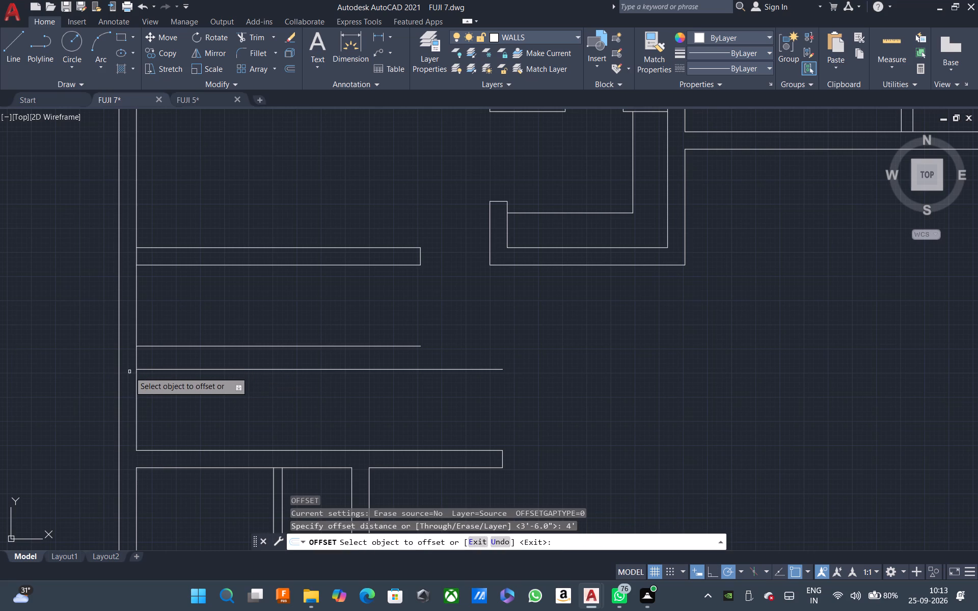
{"action": "left_click", "coordinate": [138, 381]}
{"action": "left_click", "coordinate": [192, 395]}
{"action": "key", "text": "Escape"}
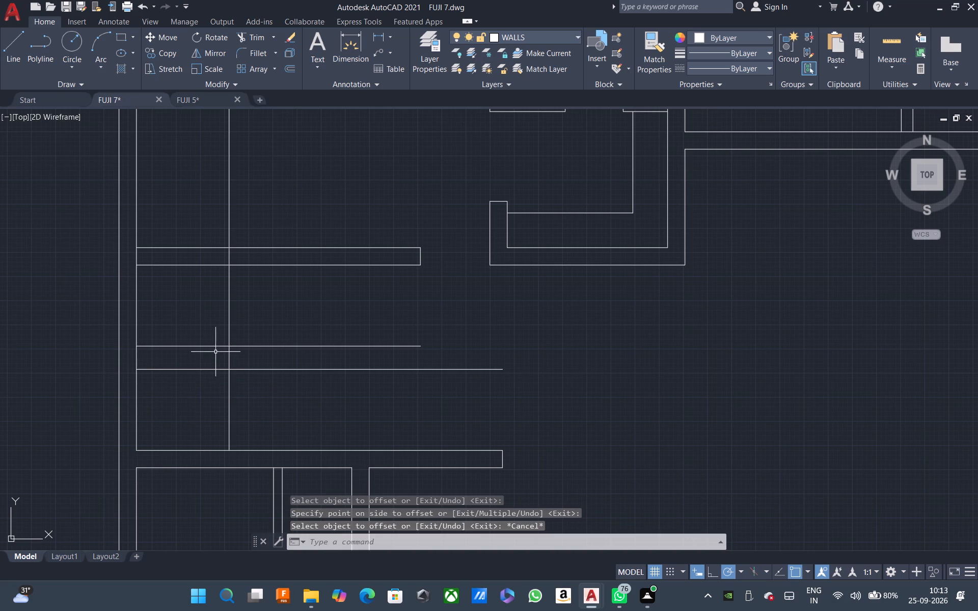
Trim the new vertical line where it crosses the horizontal wall above the offset lines, and erase its portion north of that wall.
{"action": "type", "text": "TR"}
{"action": "key", "text": "space"}
{"action": "left_click", "coordinate": [233, 253]}
{"action": "left_click", "coordinate": [211, 253]}
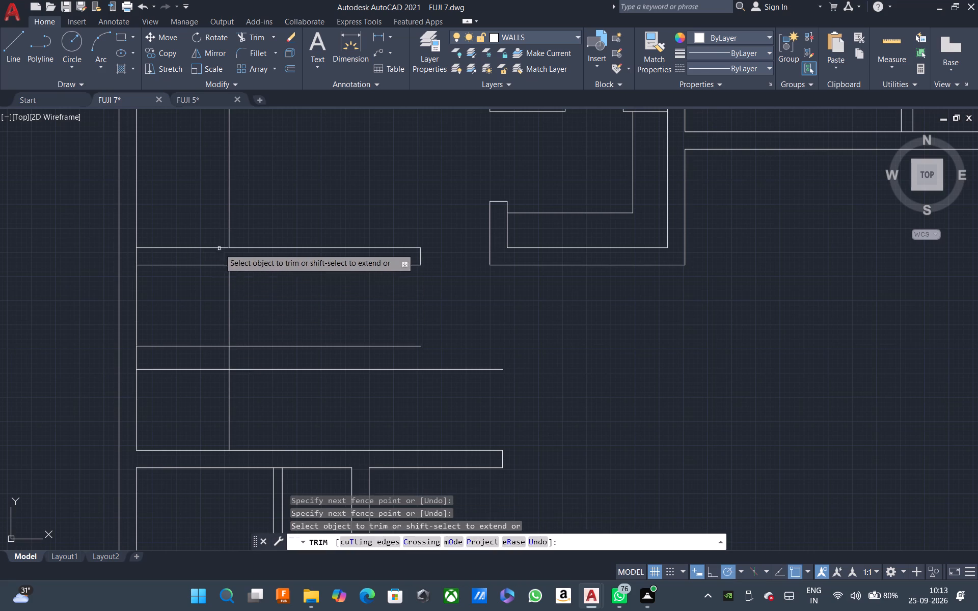
{"action": "key", "text": "Escape"}
{"action": "left_click", "coordinate": [249, 229]}
{"action": "left_click", "coordinate": [205, 228]}
{"action": "type", "text": "E"}
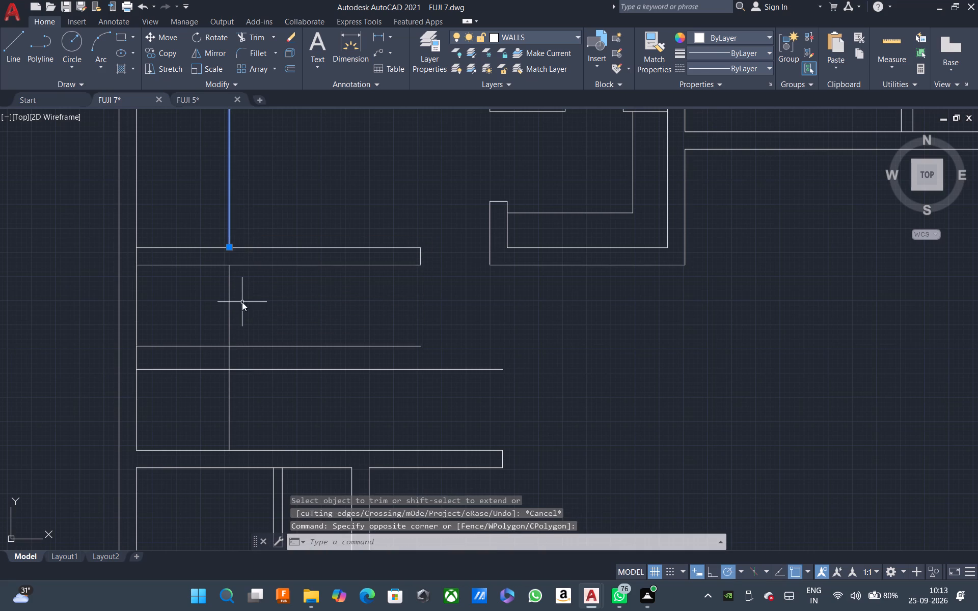
{"action": "key", "text": "space"}
Trim the two horizontal offset lines between the west wall and the new vertical line.
{"action": "scroll", "coordinate": [227, 373], "scroll_direction": "down", "scroll_amount": 1}
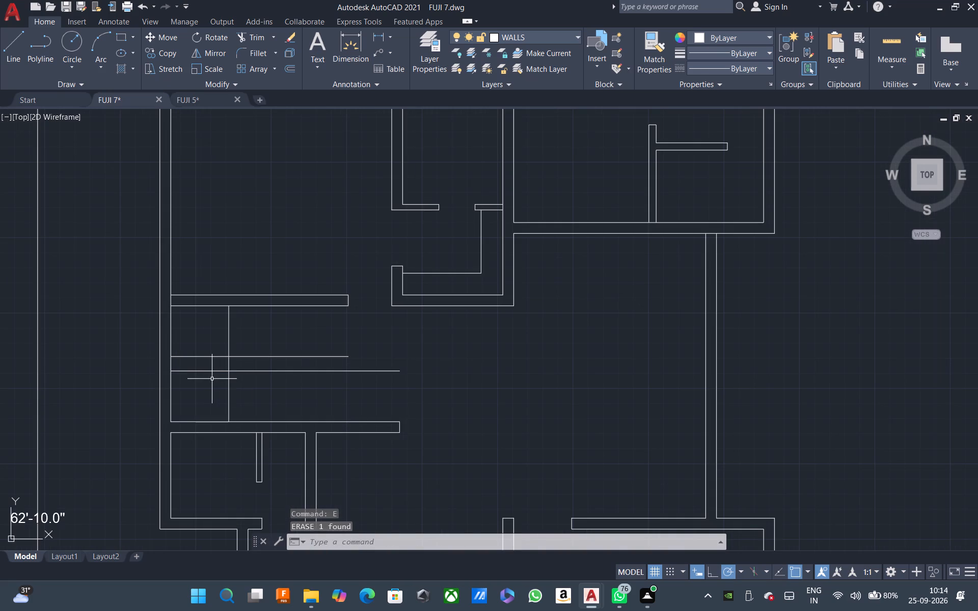
{"action": "type", "text": "TR"}
{"action": "key", "text": "space"}
{"action": "left_click", "coordinate": [177, 382]}
{"action": "left_click", "coordinate": [175, 327]}
{"action": "key", "text": "Escape"}
{"action": "key", "text": "Escape"}
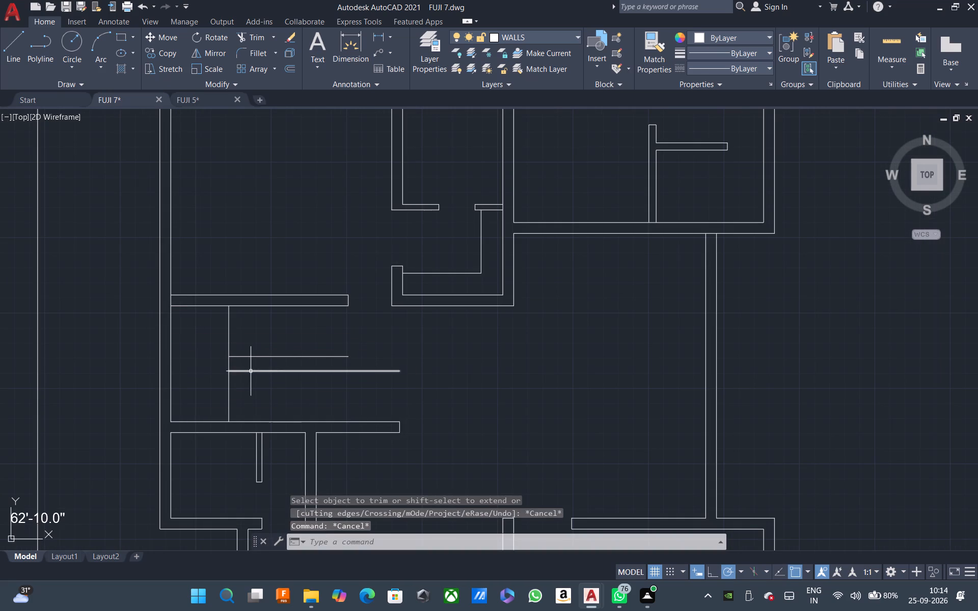
{"action": "key", "text": "Escape"}
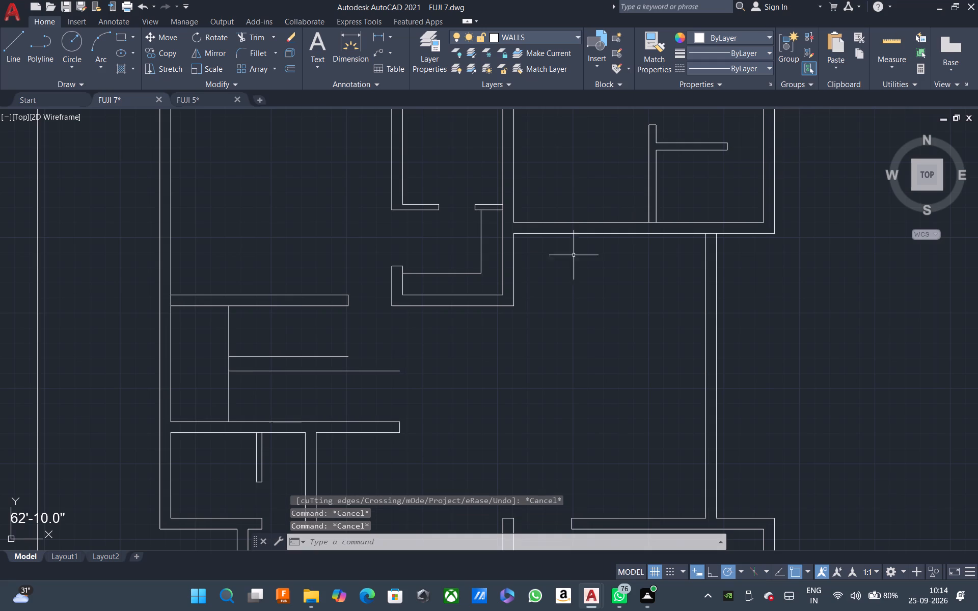
Check the spacing and lengths of the new lines between the two horizontal walls with Quick Measure.
{"action": "scroll", "coordinate": [263, 379], "scroll_direction": "down", "scroll_amount": 1}
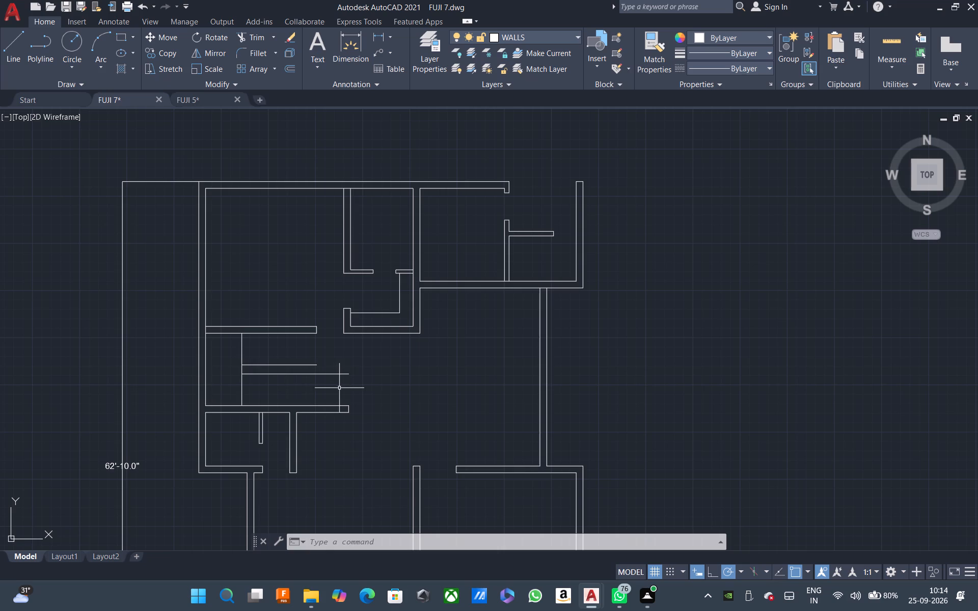
{"action": "scroll", "coordinate": [344, 393], "scroll_direction": "up", "scroll_amount": 3}
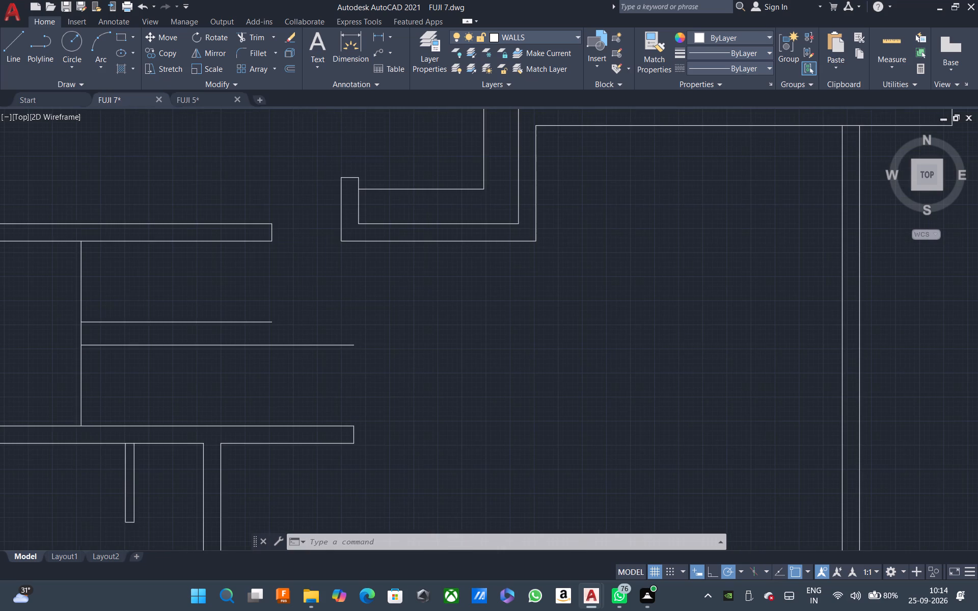
{"action": "scroll", "coordinate": [343, 392], "scroll_direction": "down", "scroll_amount": 2}
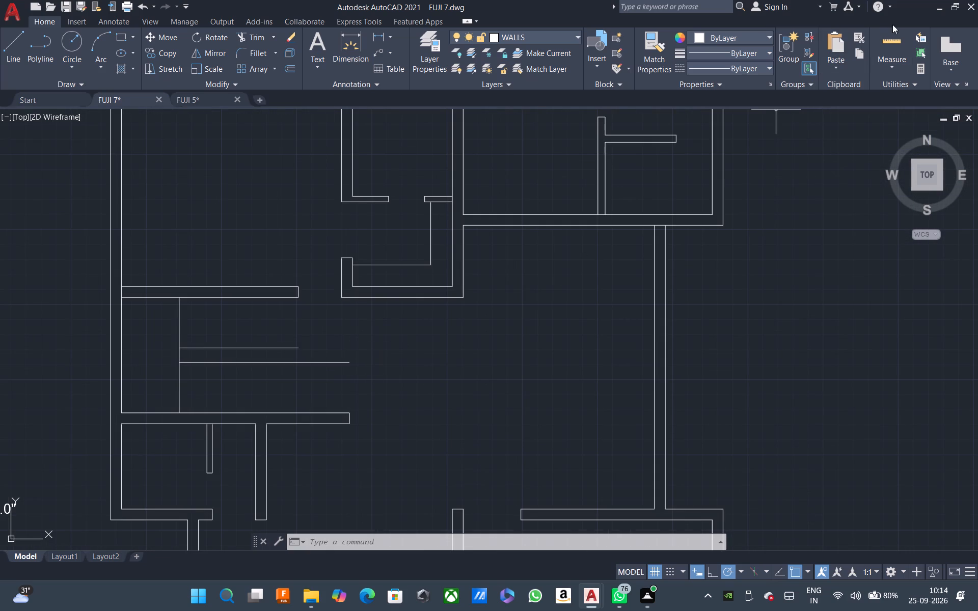
{"action": "left_click", "coordinate": [898, 42]}
{"action": "scroll", "coordinate": [259, 402], "scroll_direction": "up", "scroll_amount": 3}
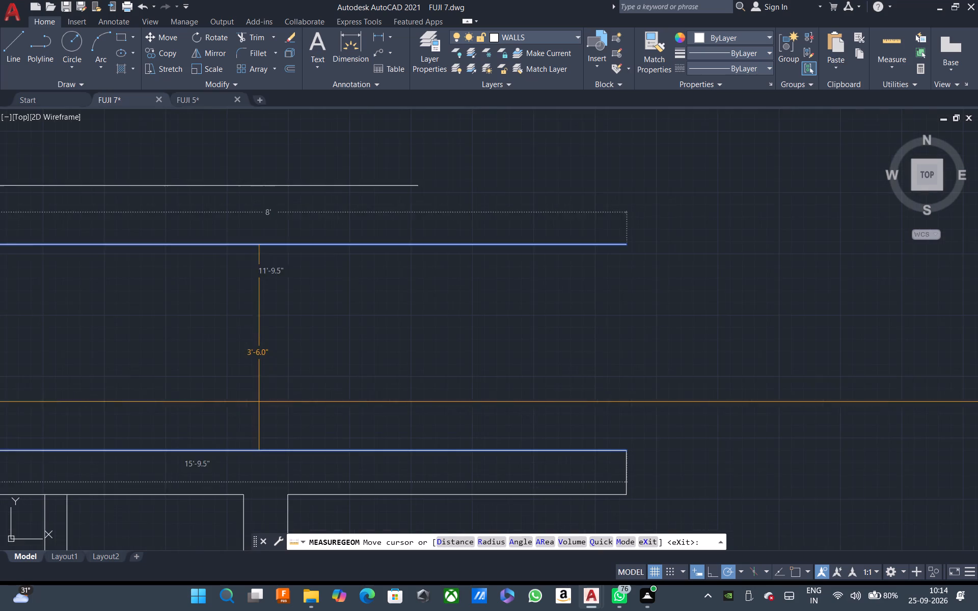
{"action": "scroll", "coordinate": [239, 450], "scroll_direction": "down", "scroll_amount": 2}
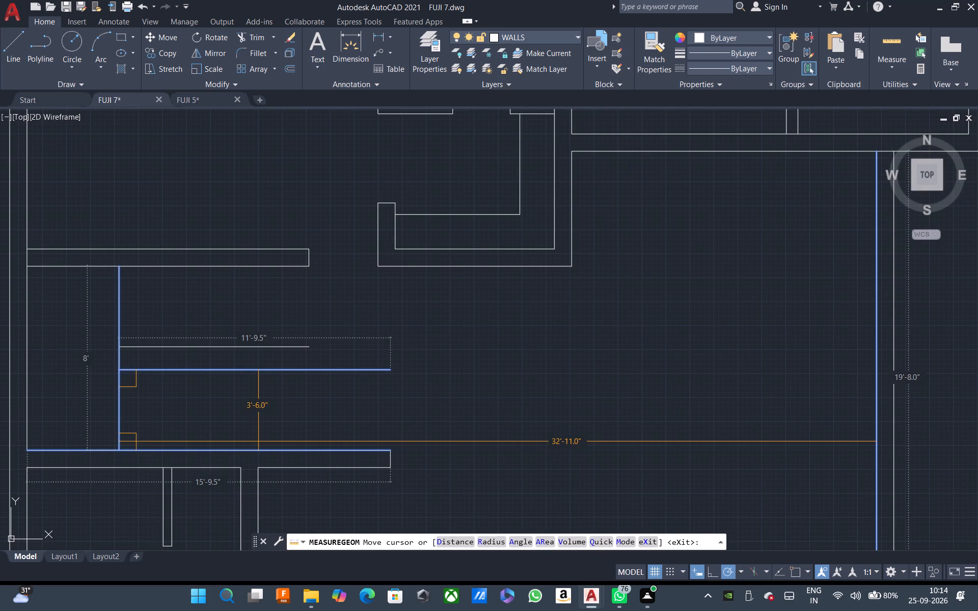
{"action": "key", "text": "Escape"}
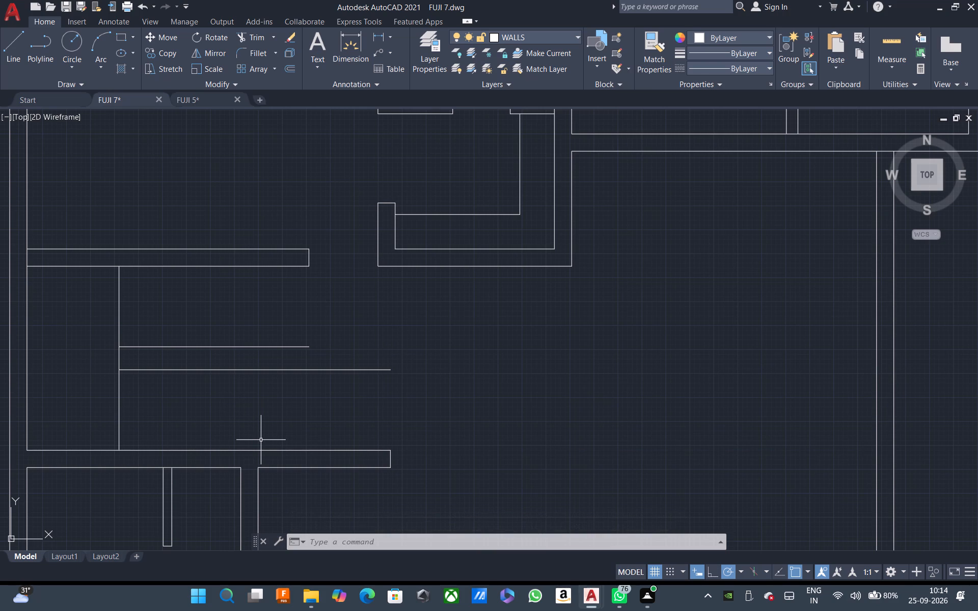
{"action": "scroll", "coordinate": [258, 440], "scroll_direction": "down", "scroll_amount": 1}
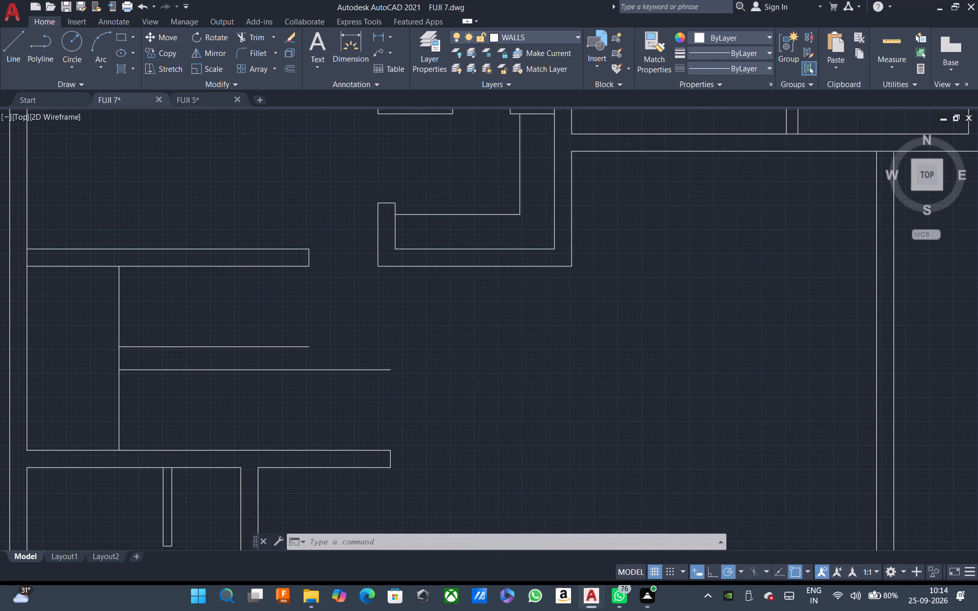
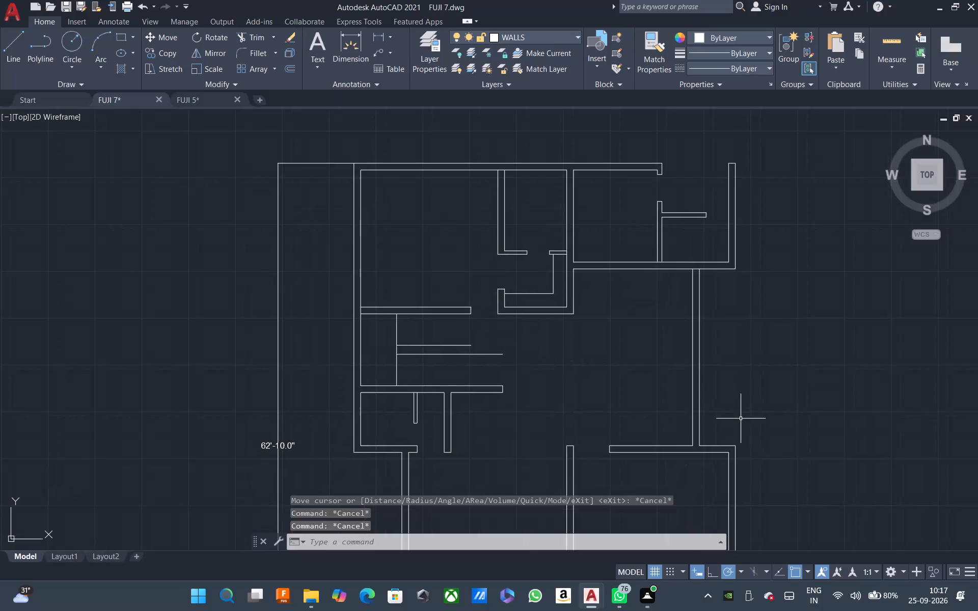
Erase the two overall dimensions of the floor plan, the vertical one along its west side and the horizontal one below its south wall.
{"action": "scroll", "coordinate": [735, 412], "scroll_direction": "down", "scroll_amount": 2}
{"action": "scroll", "coordinate": [635, 379], "scroll_direction": "up", "scroll_amount": 3}
{"action": "scroll", "coordinate": [694, 337], "scroll_direction": "down", "scroll_amount": 2}
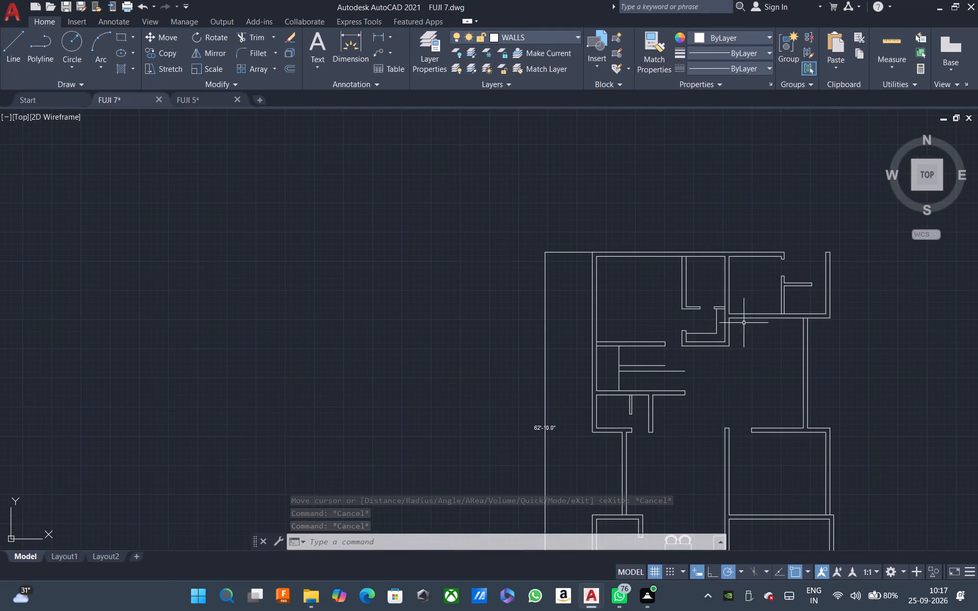
{"action": "scroll", "coordinate": [814, 271], "scroll_direction": "up", "scroll_amount": 3}
{"action": "scroll", "coordinate": [693, 289], "scroll_direction": "down", "scroll_amount": 2}
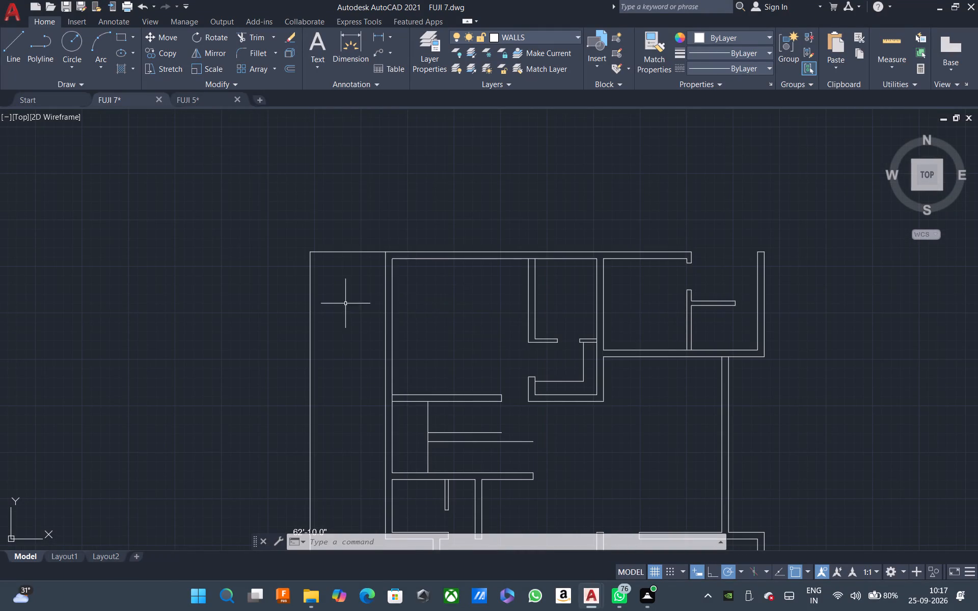
{"action": "left_click", "coordinate": [334, 305]}
{"action": "left_click", "coordinate": [243, 243]}
{"action": "scroll", "coordinate": [271, 249], "scroll_direction": "down", "scroll_amount": 3}
{"action": "scroll", "coordinate": [341, 399], "scroll_direction": "up", "scroll_amount": 4}
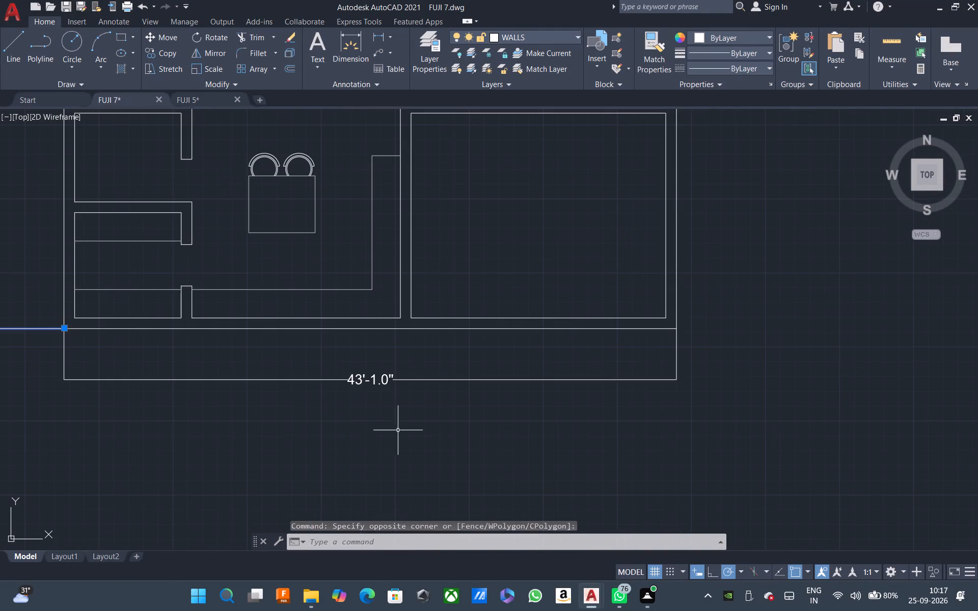
{"action": "left_click", "coordinate": [405, 427]}
{"action": "left_click", "coordinate": [298, 352]}
{"action": "key", "text": "e"}
{"action": "key", "text": "space"}
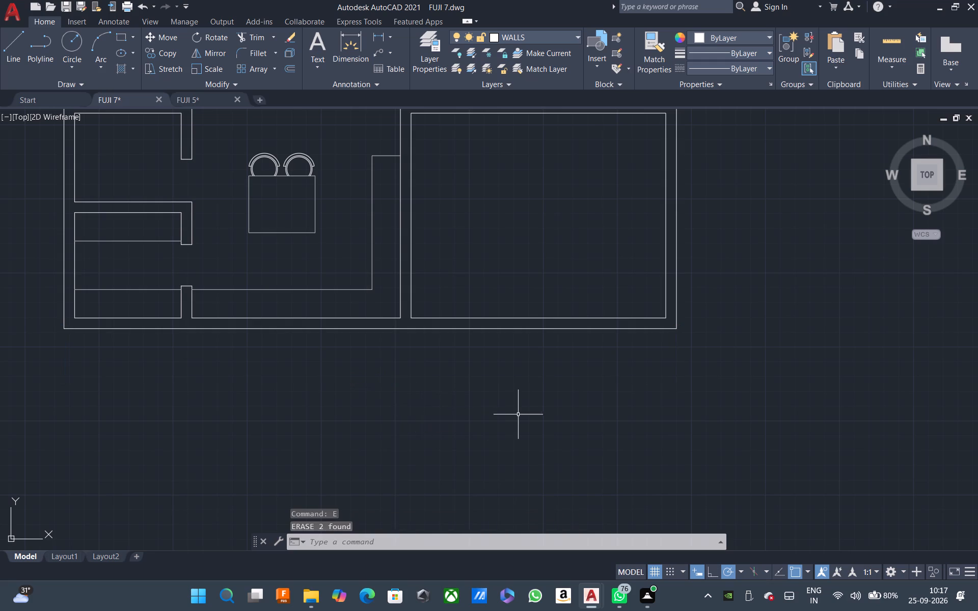
{"action": "scroll", "coordinate": [521, 413], "scroll_direction": "down", "scroll_amount": 2}
{"action": "key", "text": "Escape"}
{"action": "key", "text": "Escape"}
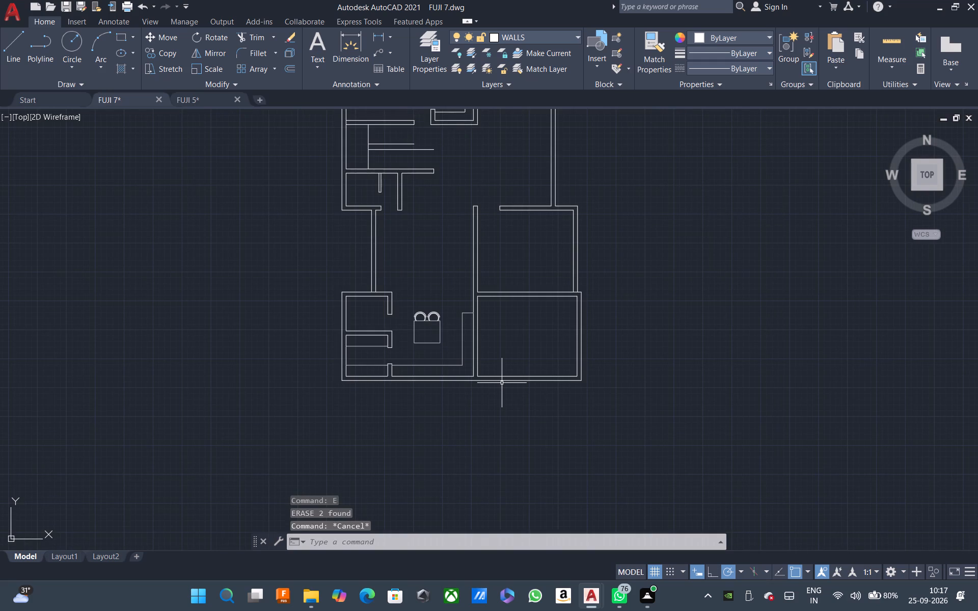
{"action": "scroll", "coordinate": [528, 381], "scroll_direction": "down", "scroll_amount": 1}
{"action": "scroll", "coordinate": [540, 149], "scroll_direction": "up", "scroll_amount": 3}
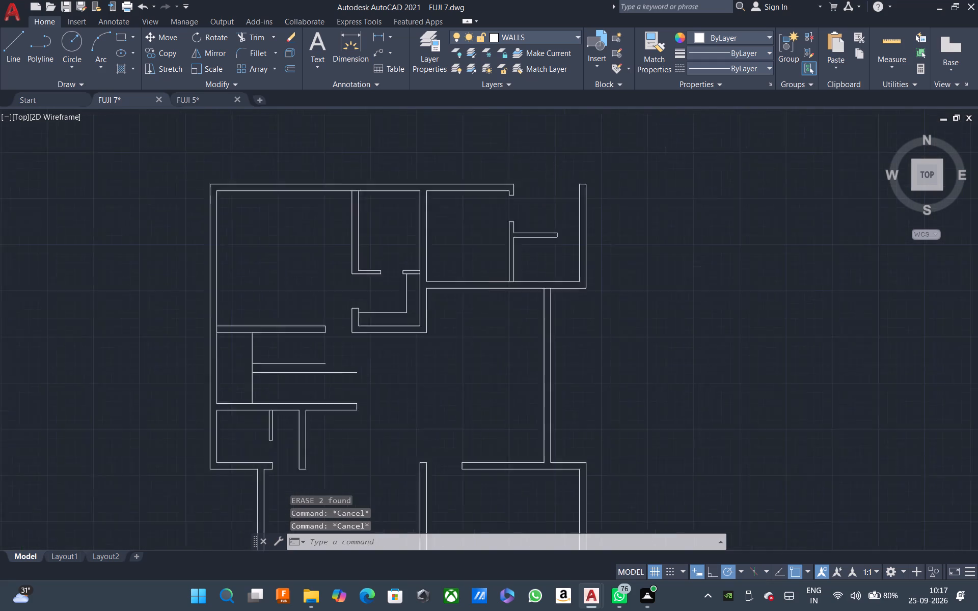
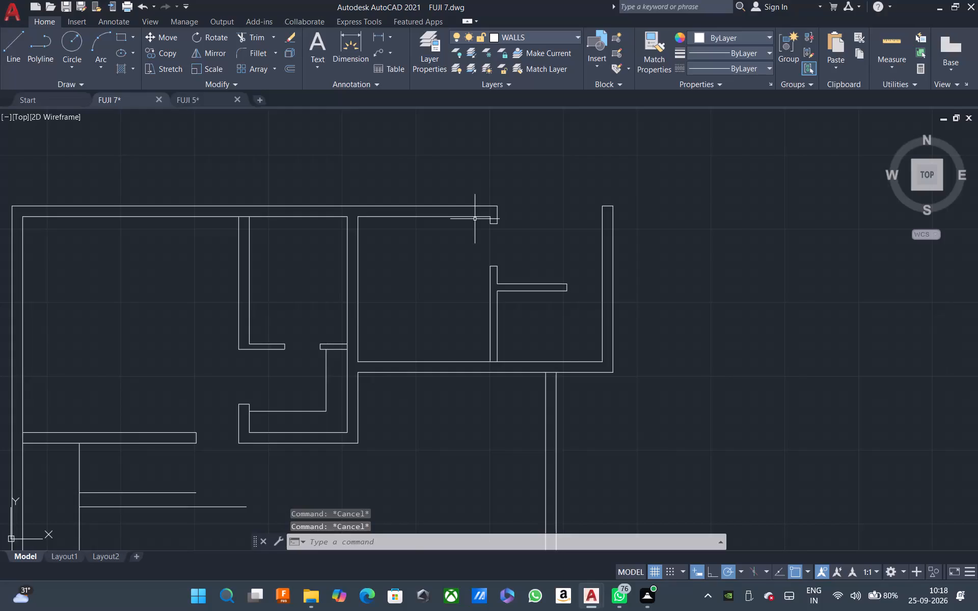
Quick-measure the gap between the longer horizontal line in the west-side passage area and the wall south of it.
{"action": "scroll", "coordinate": [475, 219], "scroll_direction": "down", "scroll_amount": 2}
{"action": "scroll", "coordinate": [332, 350], "scroll_direction": "up", "scroll_amount": 2}
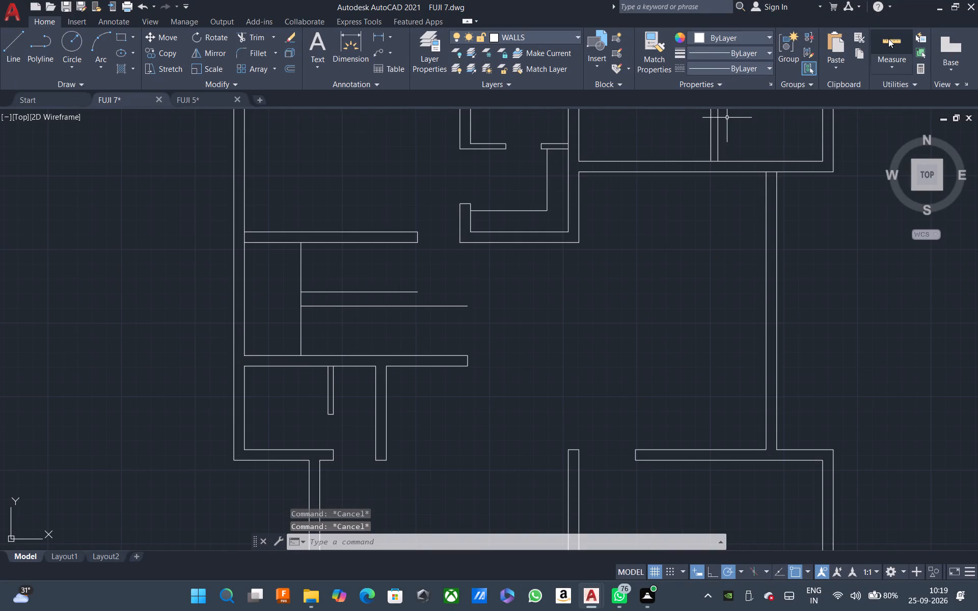
{"action": "left_click", "coordinate": [891, 43]}
{"action": "scroll", "coordinate": [356, 324], "scroll_direction": "up", "scroll_amount": 2}
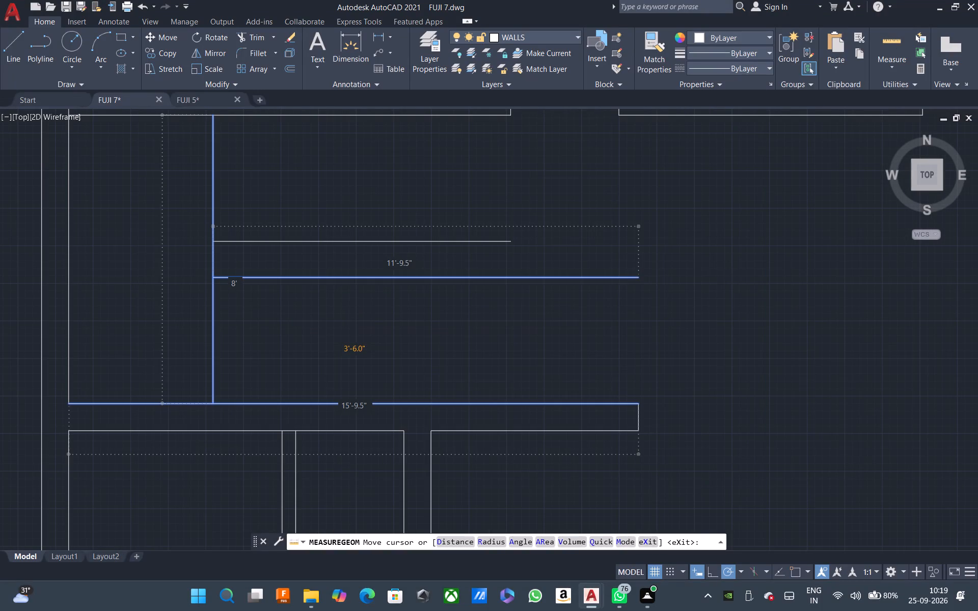
{"action": "scroll", "coordinate": [356, 324], "scroll_direction": "down", "scroll_amount": 1}
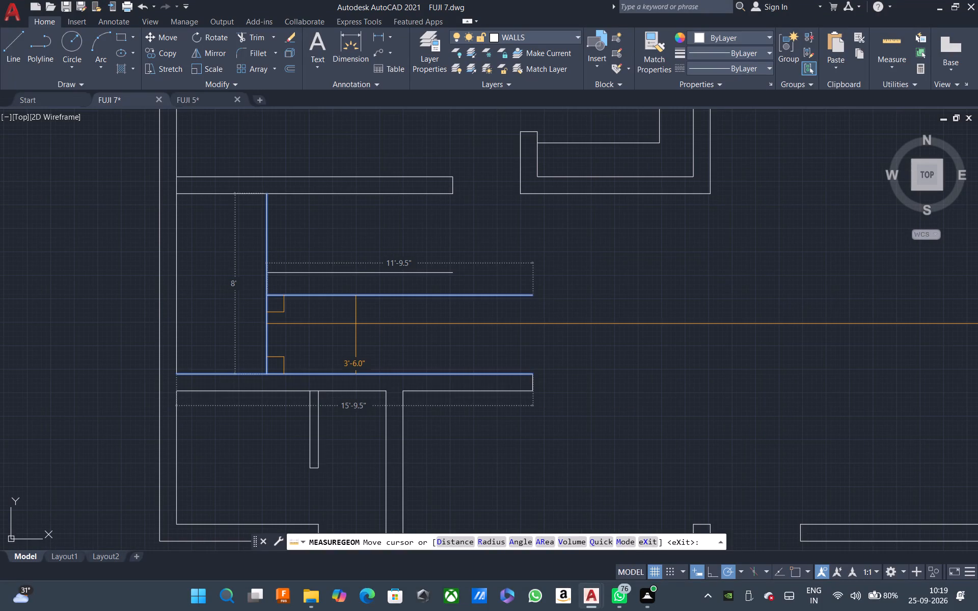
{"action": "scroll", "coordinate": [356, 324], "scroll_direction": "down", "scroll_amount": 2}
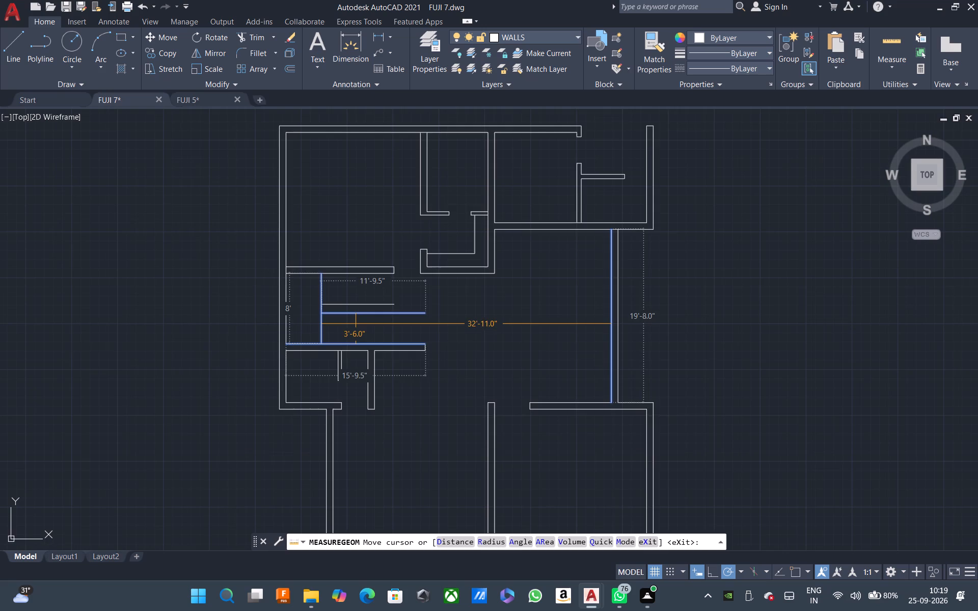
{"action": "scroll", "coordinate": [356, 324], "scroll_direction": "up", "scroll_amount": 2}
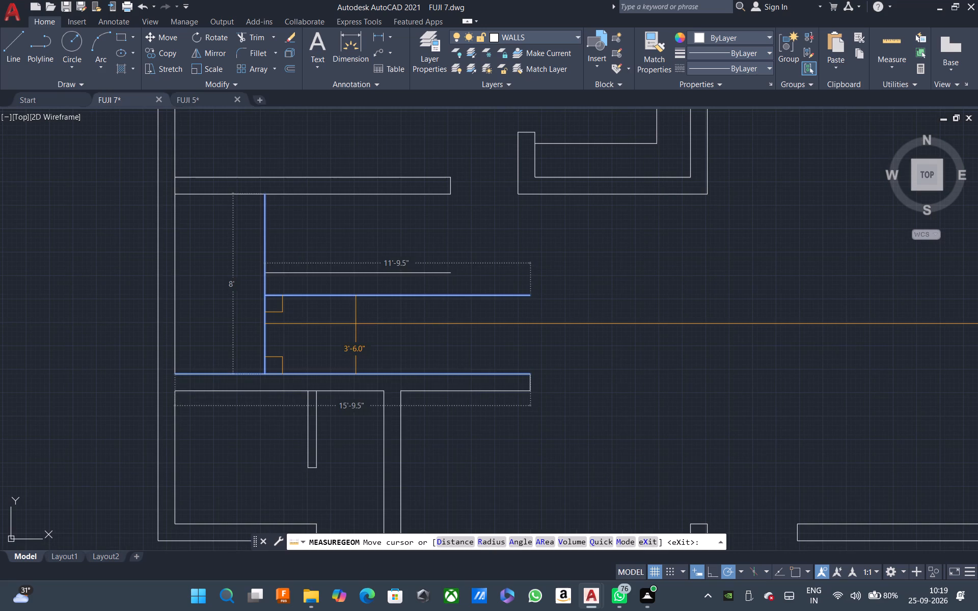
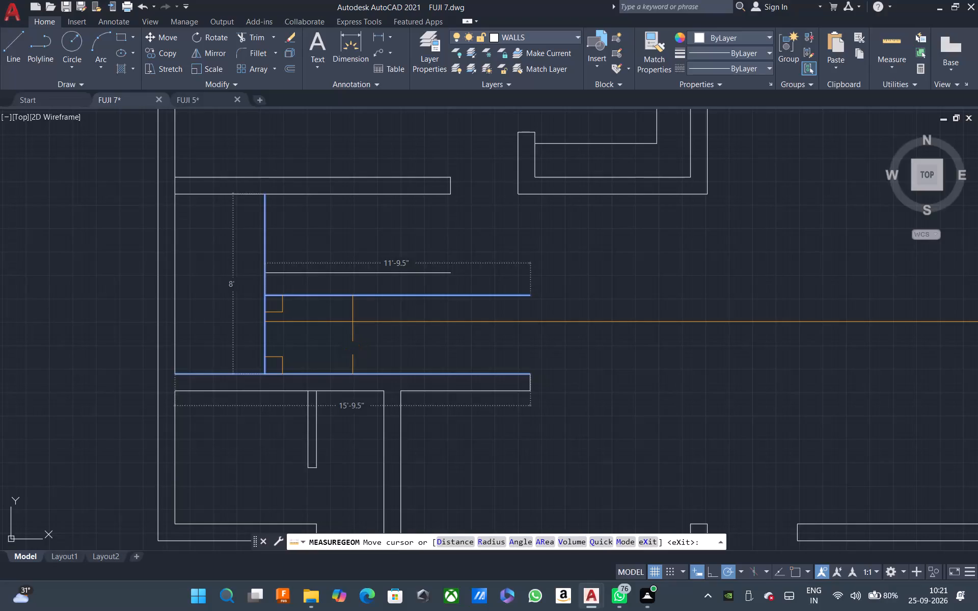
Erase the vertical line and the two horizontal lines branching from it in the west-side passage area.
{"action": "key", "text": "Escape"}
{"action": "left_click", "coordinate": [386, 314]}
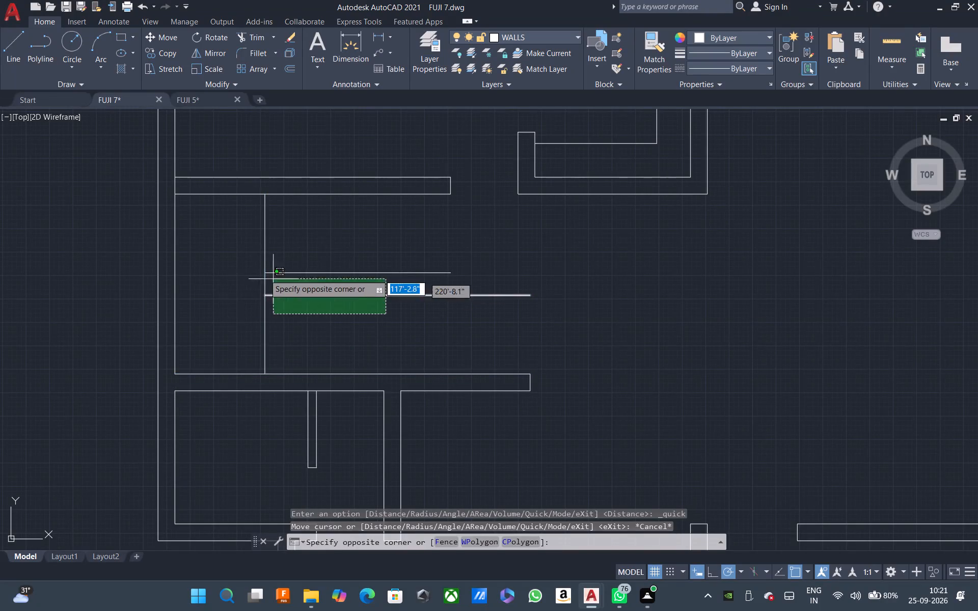
{"action": "left_click", "coordinate": [237, 261]}
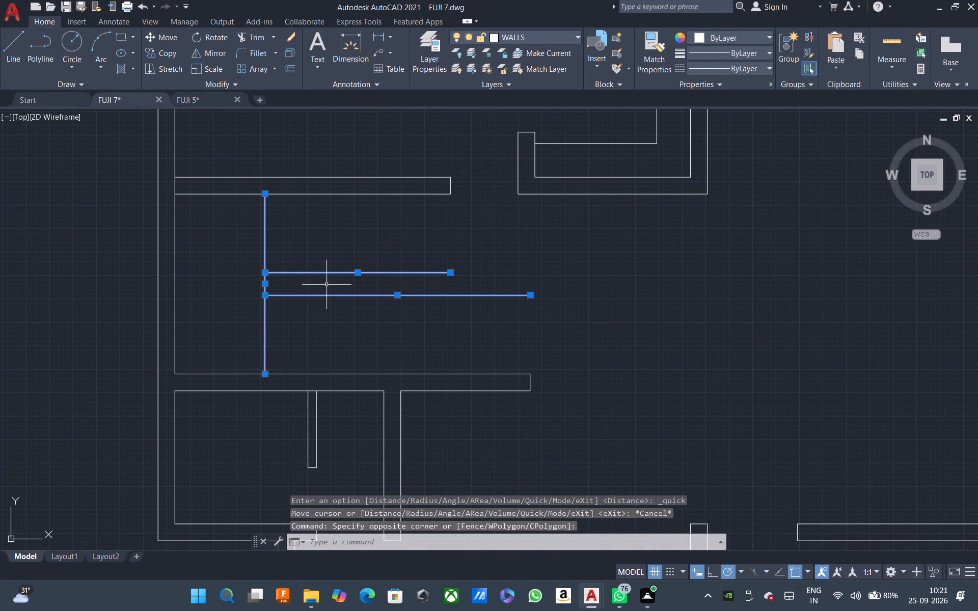
{"action": "type", "text": "E"}
{"action": "key", "text": "space"}
Quick-measure the west-side passage area around its southern horizontal wall.
{"action": "left_click", "coordinate": [885, 51]}
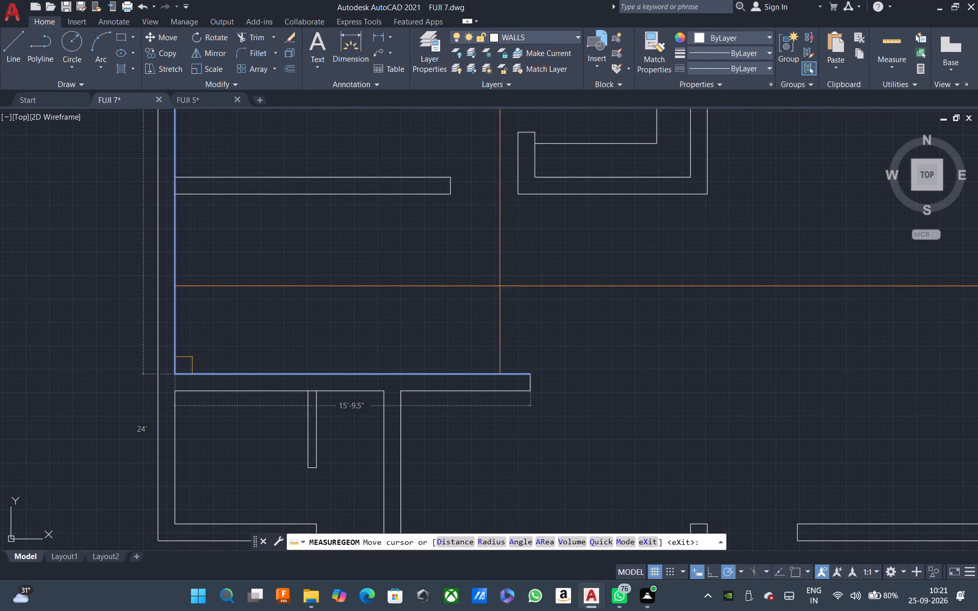
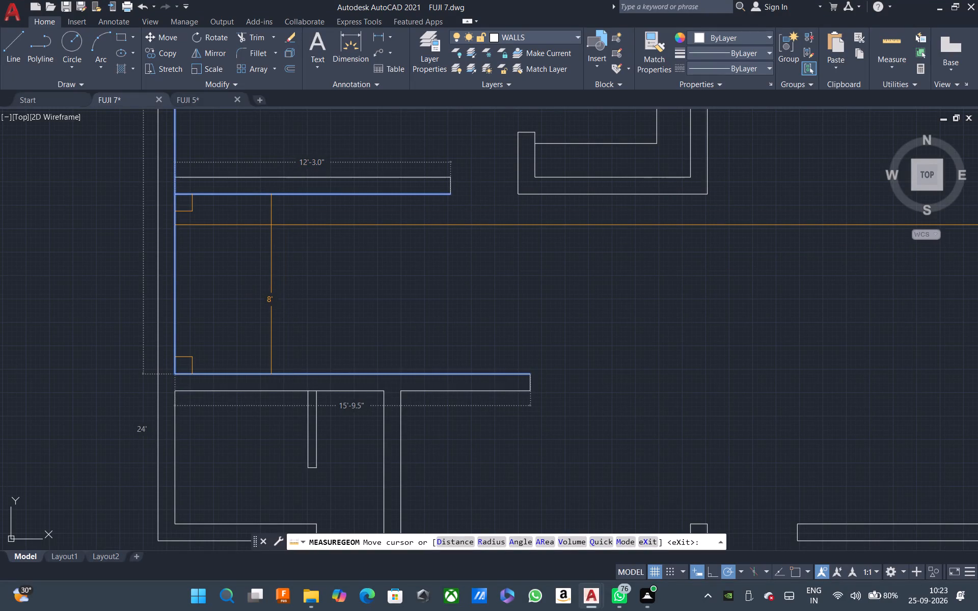
Quick-measure the clear distances between walls across the central hall and the west-side passage.
{"action": "scroll", "coordinate": [271, 225], "scroll_direction": "down", "scroll_amount": 4}
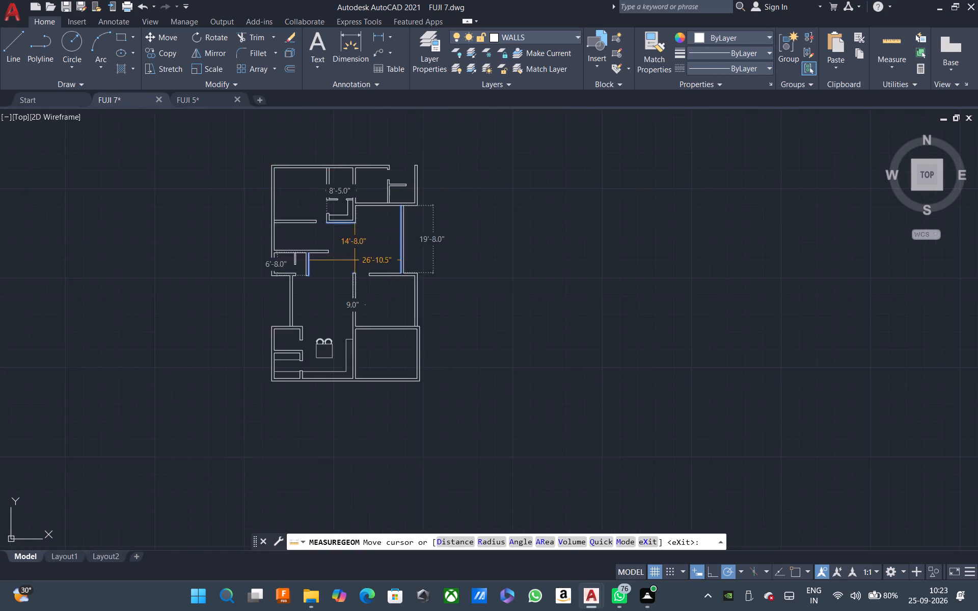
{"action": "middle_click_drag", "start_coordinate": [355, 260], "coordinate": [360, 316]}
{"action": "scroll", "coordinate": [360, 316], "scroll_direction": "up", "scroll_amount": 1}
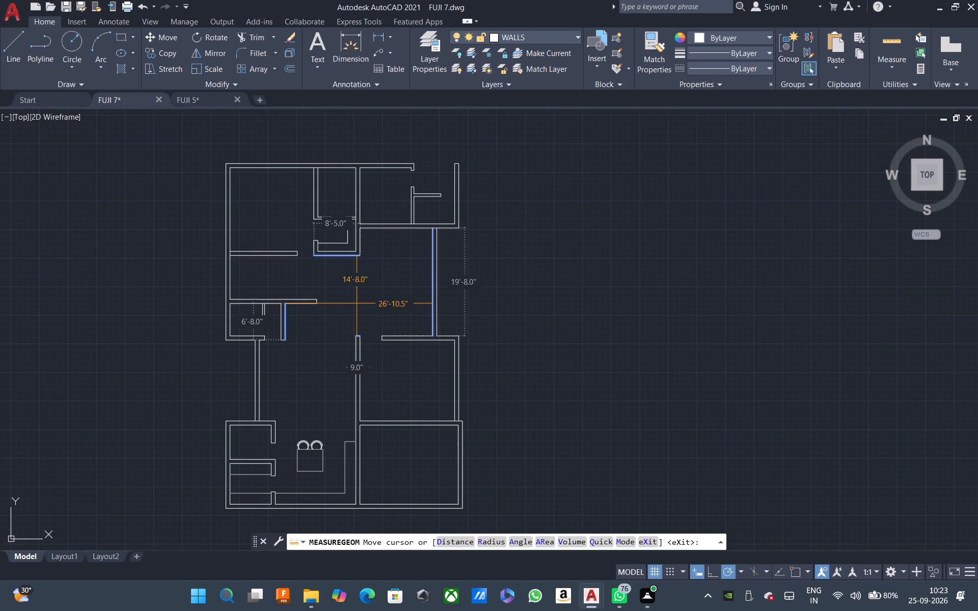
{"action": "scroll", "coordinate": [244, 263], "scroll_direction": "up", "scroll_amount": 4}
{"action": "scroll", "coordinate": [297, 246], "scroll_direction": "down", "scroll_amount": 2}
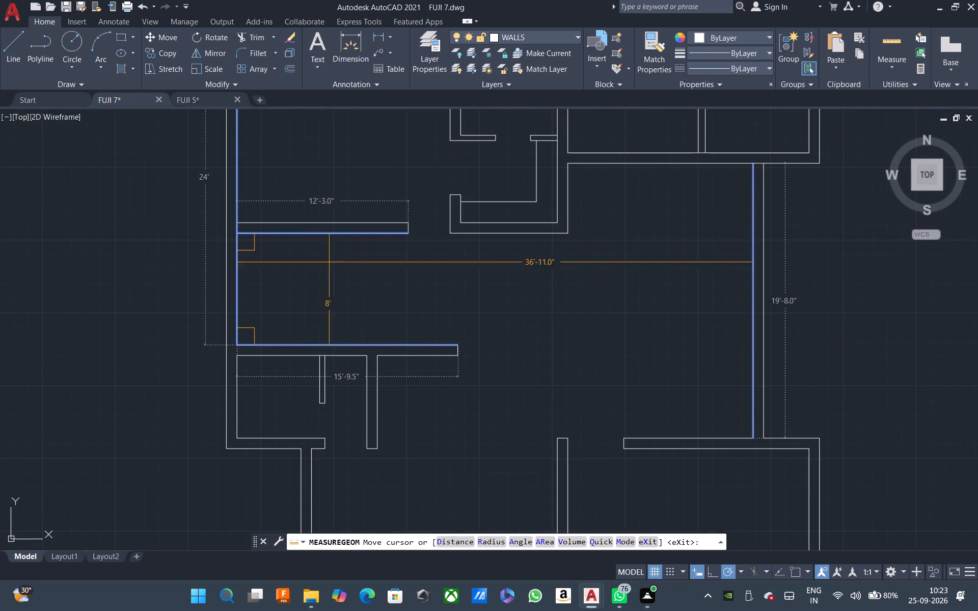
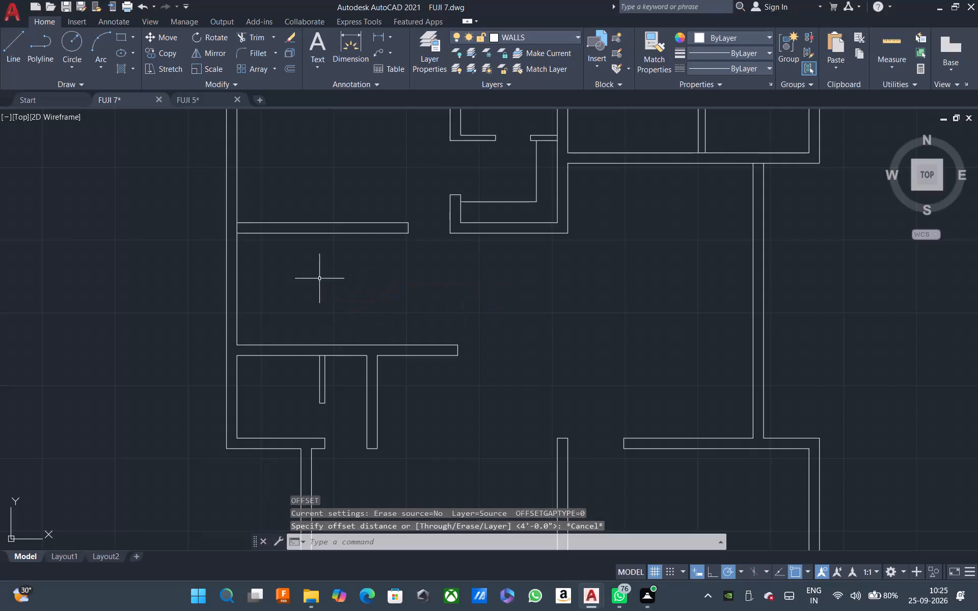
Offset the facing edges of the west-side passage's north and south walls 3'6" into the passage.
{"action": "key", "text": "Escape"}
{"action": "type", "text": "O"}
{"action": "key", "text": "space"}
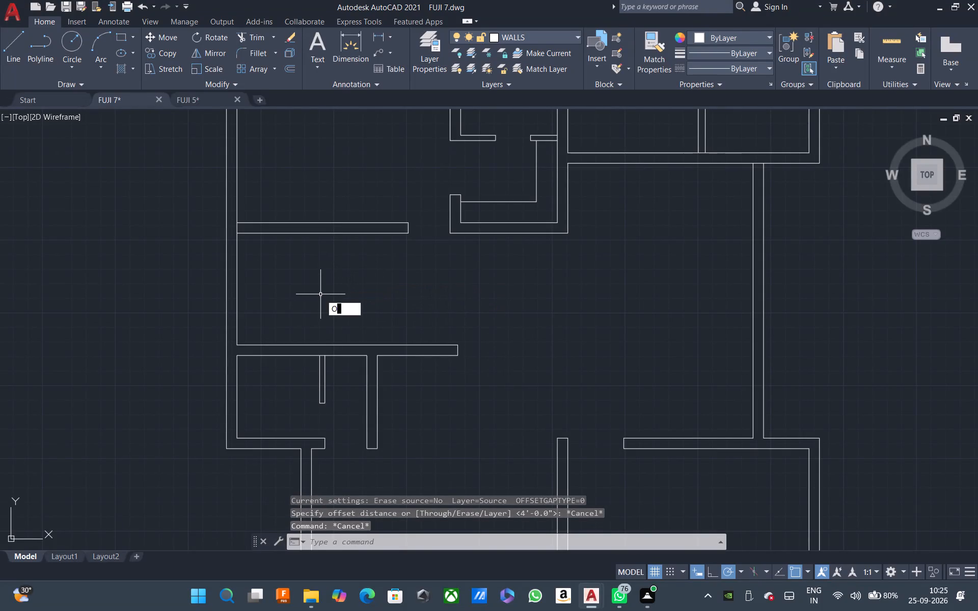
{"action": "type", "text": "3'6"}
{"action": "key", "text": "space"}
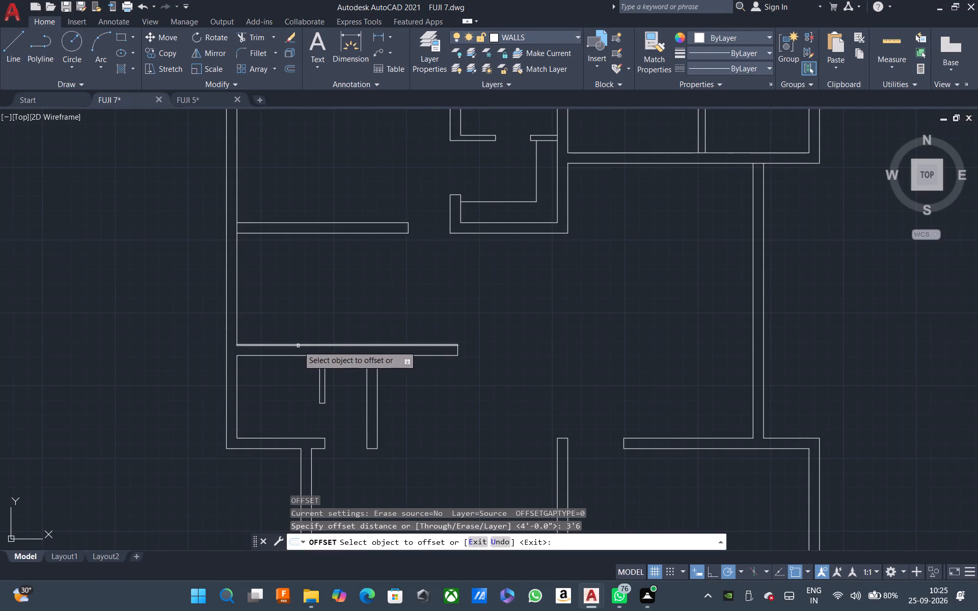
{"action": "left_click", "coordinate": [287, 347]}
{"action": "left_click", "coordinate": [282, 282]}
{"action": "left_click", "coordinate": [281, 235]}
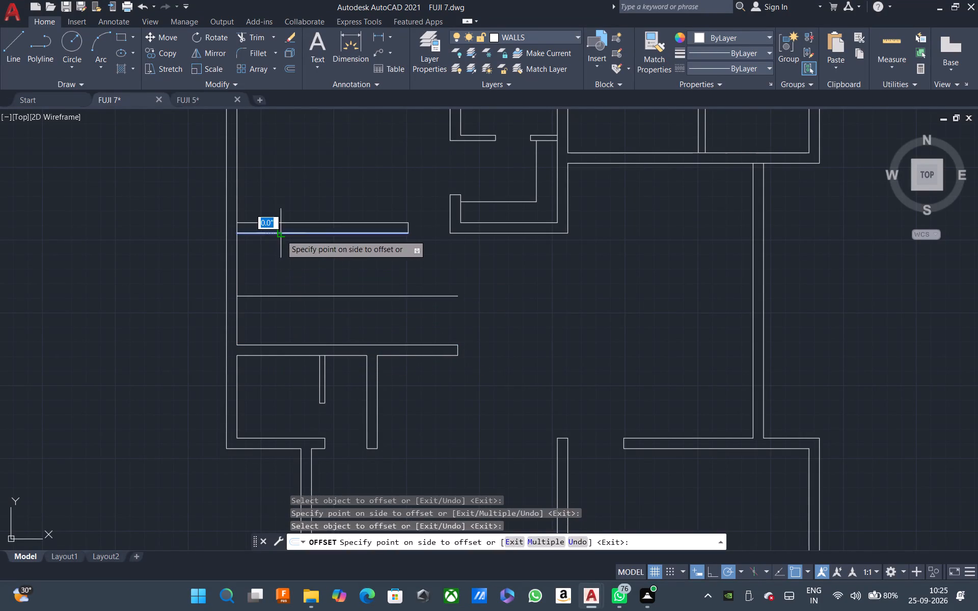
{"action": "left_click", "coordinate": [281, 277]}
{"action": "key", "text": "Escape"}
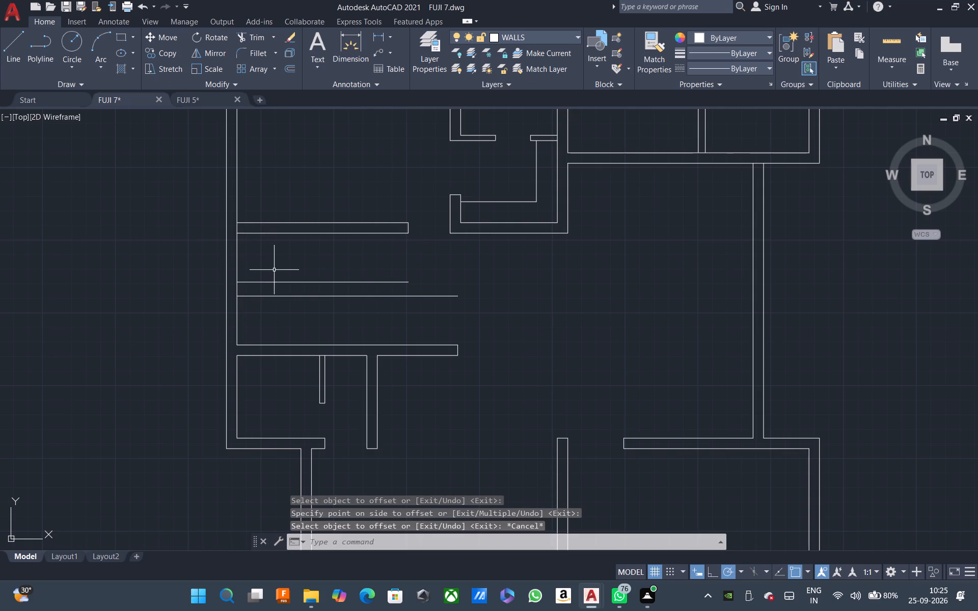
Offset the inner face of the west exterior wall 4' eastward to form the stair landing edge.
{"action": "type", "text": "O 4'"}
{"action": "key", "text": "space"}
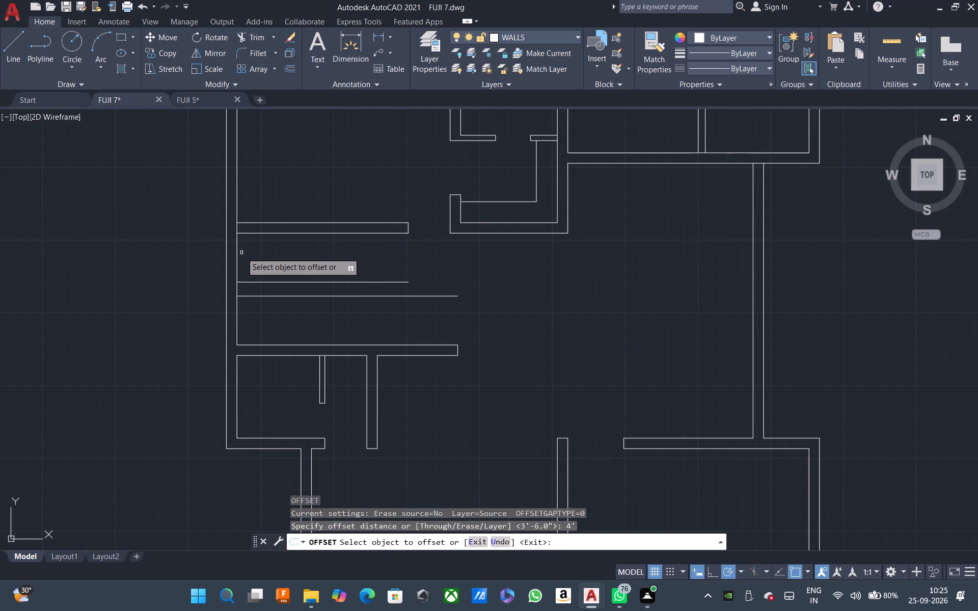
{"action": "left_click", "coordinate": [236, 249]}
{"action": "left_click", "coordinate": [325, 283]}
{"action": "key", "text": "Escape"}
Trim the landing edge line back to the passage's north wall and remove the two flight lines' ends west of it.
{"action": "type", "text": "TR"}
{"action": "key", "text": "space"}
{"action": "left_click", "coordinate": [313, 186]}
{"action": "left_click", "coordinate": [273, 180]}
{"action": "left_click", "coordinate": [268, 316]}
{"action": "left_click", "coordinate": [264, 272]}
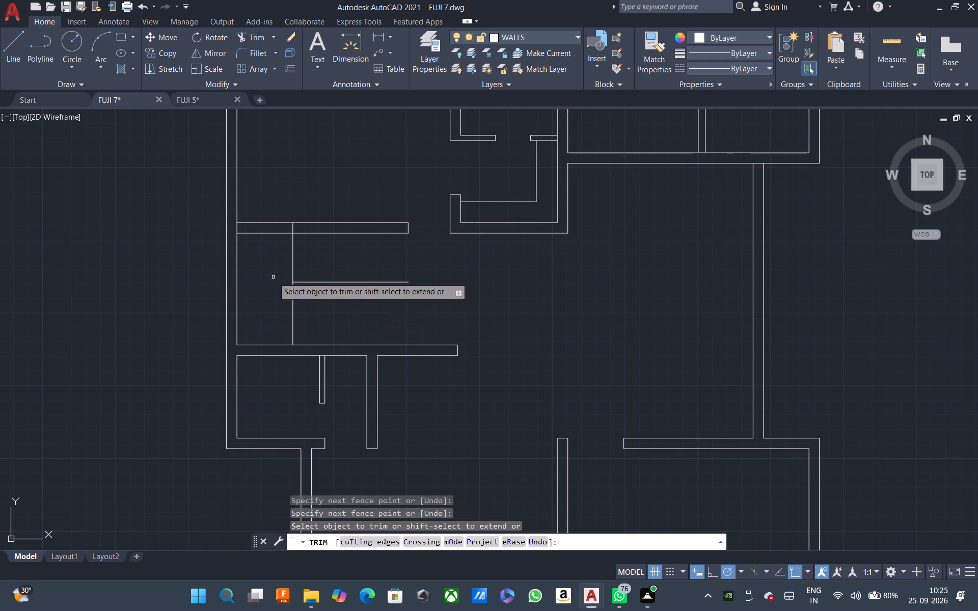
{"action": "key", "text": "Escape"}
{"action": "scroll", "coordinate": [295, 291], "scroll_direction": "up", "scroll_amount": 1}
{"action": "key", "text": "t"}
{"action": "key", "text": "r"}
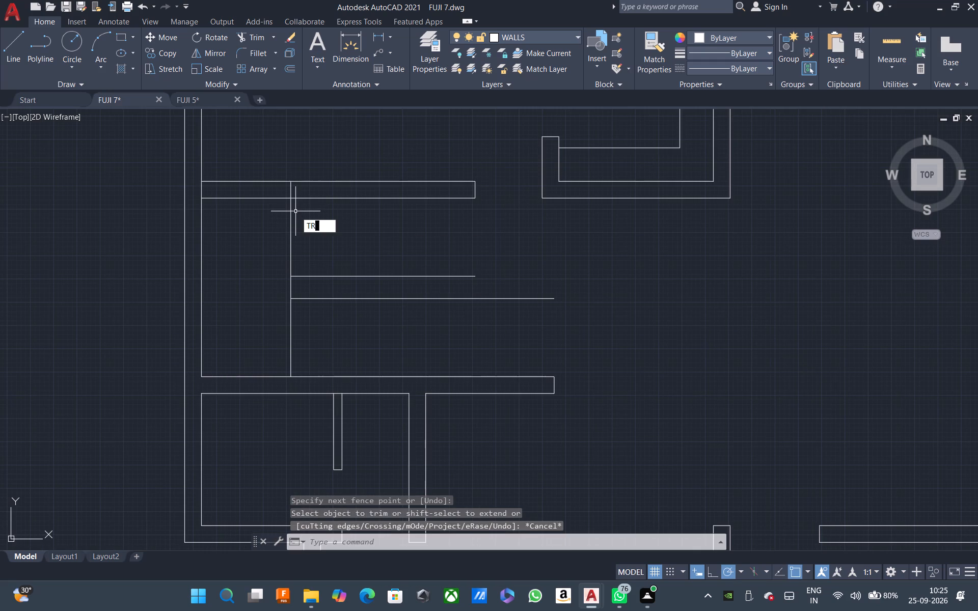
{"action": "key", "text": "space"}
{"action": "left_click", "coordinate": [297, 189]}
{"action": "left_click", "coordinate": [282, 187]}
{"action": "key", "text": "Escape"}
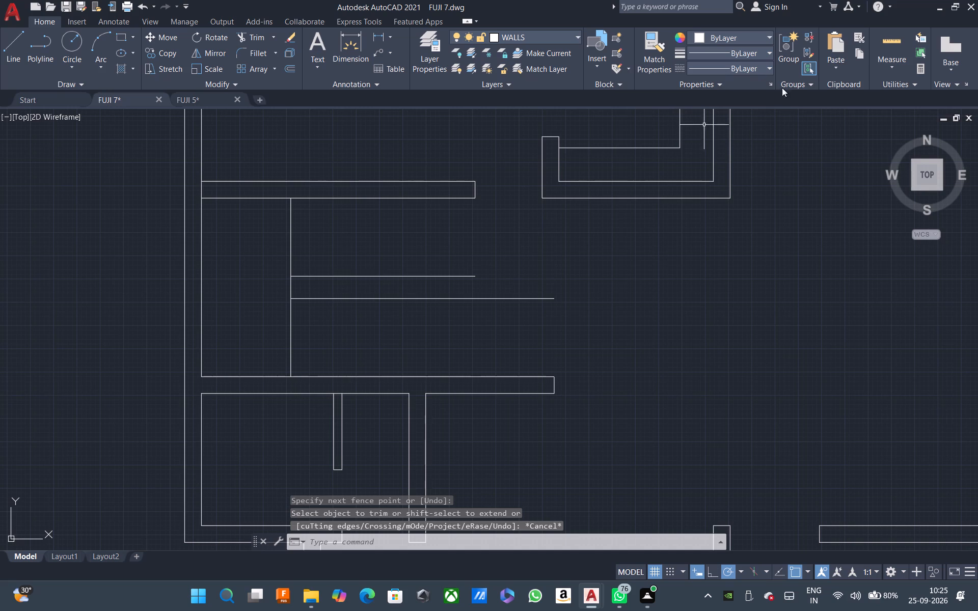
Quick-measure the flight widths and line lengths around the stair layout in the west-side passage.
{"action": "left_click", "coordinate": [879, 38]}
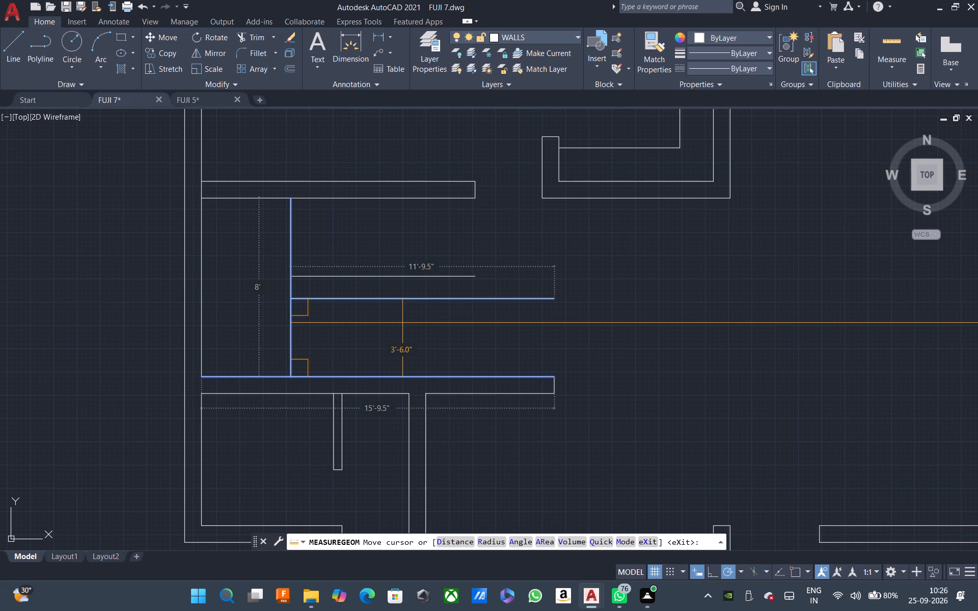
{"action": "type", "text": "O 1'"}
{"action": "key", "text": "space"}
{"action": "key", "text": "Escape"}
{"action": "key", "text": "Escape"}
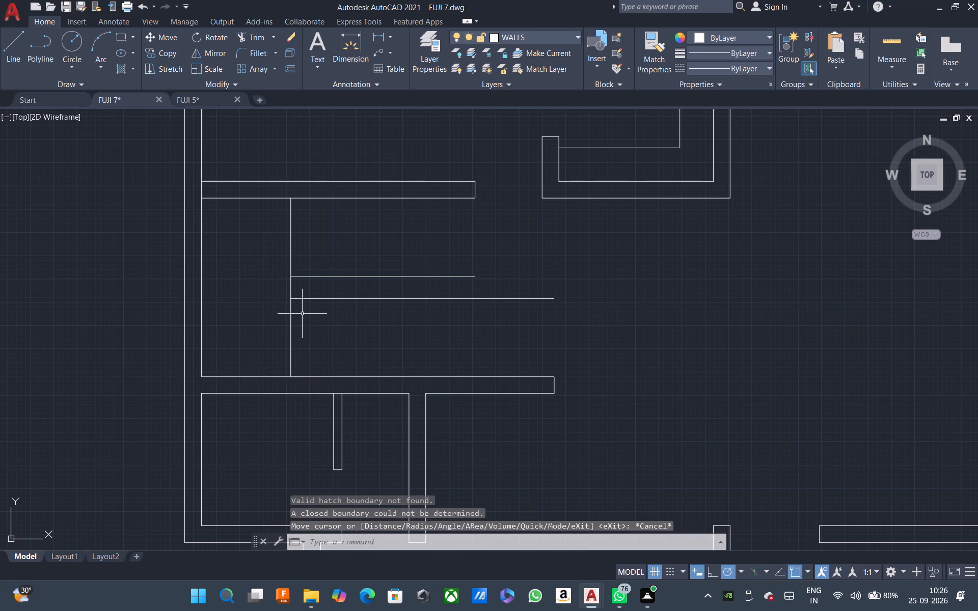
Offset the landing edge line repeatedly eastward at 1' spacing to create eight stair tread lines.
{"action": "key", "text": "o"}
{"action": "key", "text": "space"}
{"action": "key", "text": "1"}
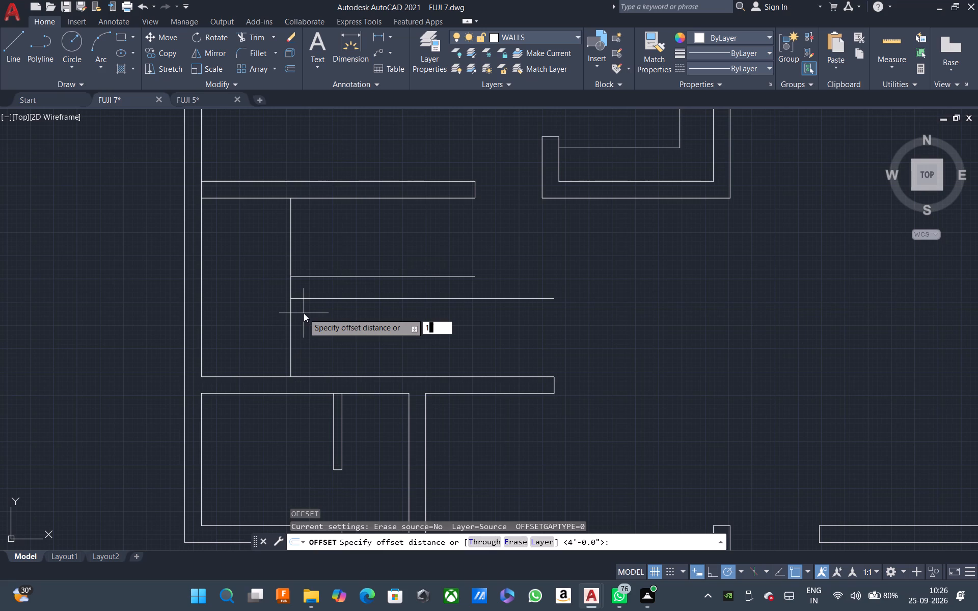
{"action": "type", "text": "'"}
{"action": "key", "text": "space"}
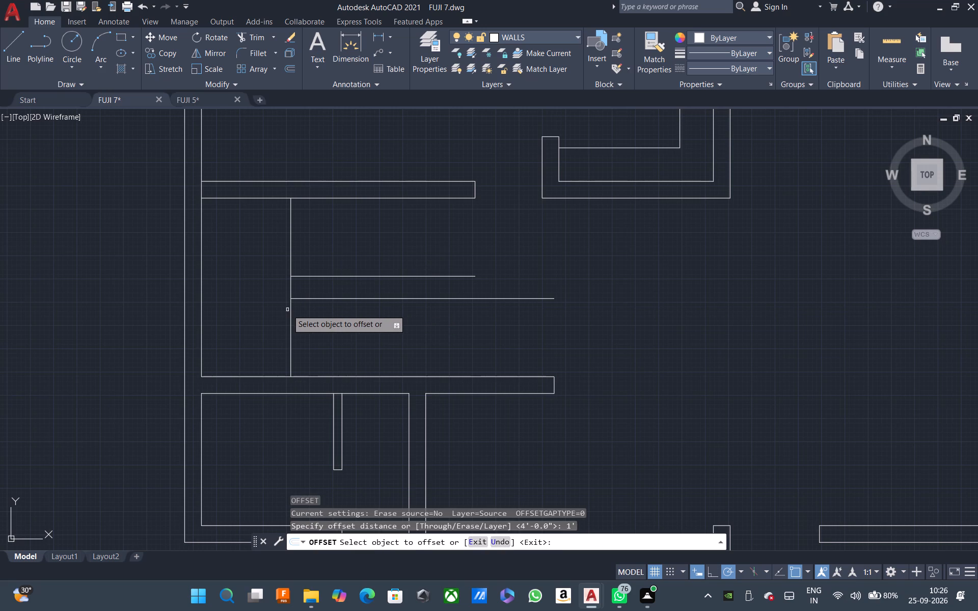
{"action": "left_click", "coordinate": [291, 311]}
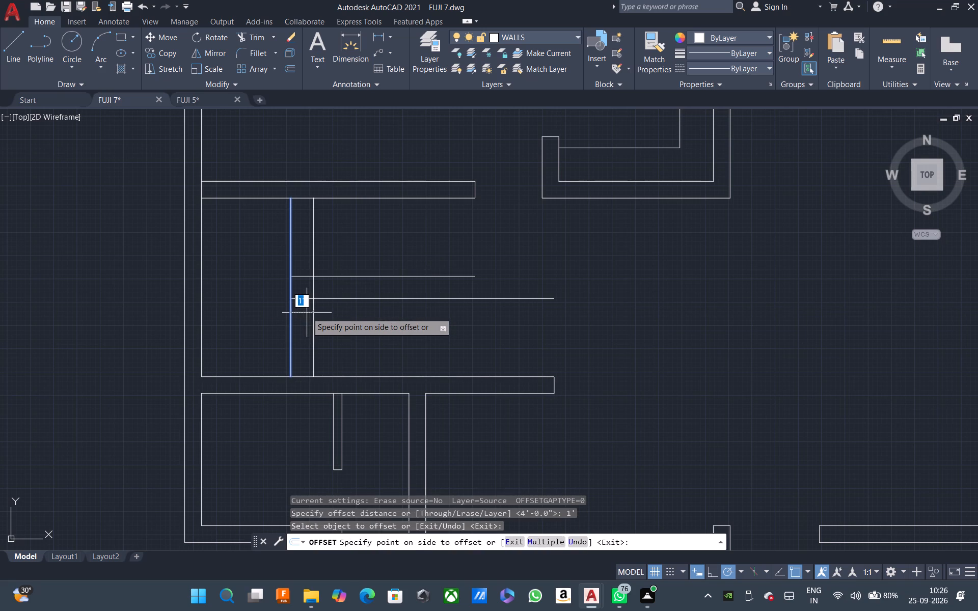
{"action": "type", "text": "M"}
{"action": "key", "text": "space"}
{"action": "left_click", "coordinate": [333, 317]}
{"action": "left_click", "coordinate": [356, 320]}
{"action": "left_click", "coordinate": [364, 321]}
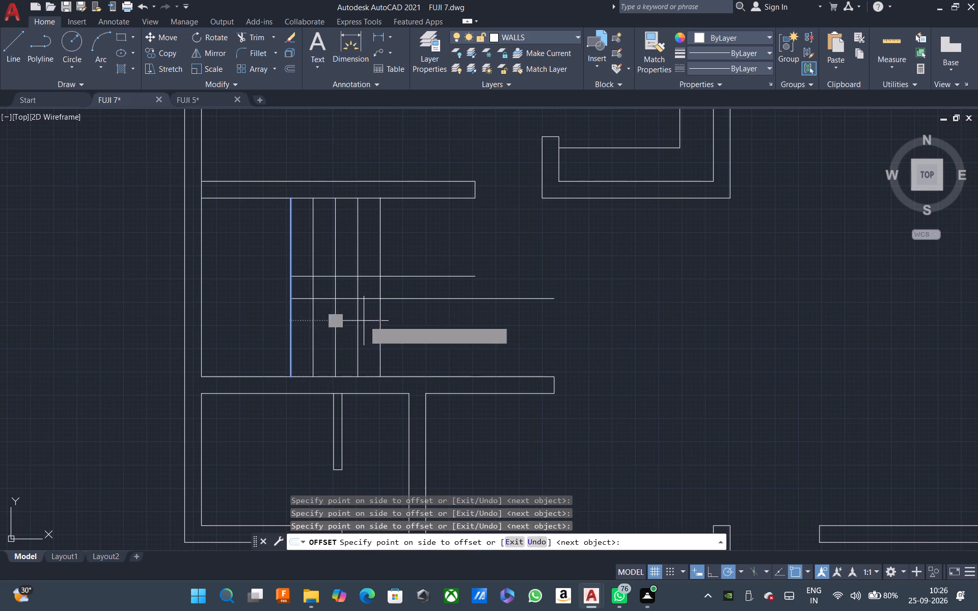
{"action": "left_click", "coordinate": [374, 321]}
{"action": "left_click_drag", "start_coordinate": [413, 321], "coordinate": [418, 322]}
{"action": "left_click", "coordinate": [463, 322]}
{"action": "left_click", "coordinate": [498, 323]}
{"action": "left_click", "coordinate": [511, 323]}
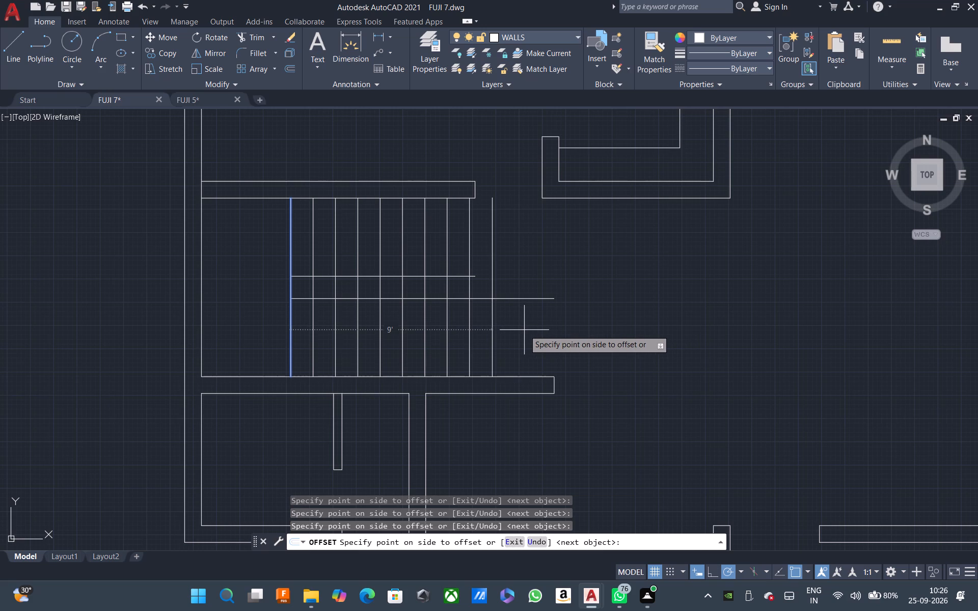
{"action": "key", "text": "Escape"}
Erase the three easternmost tread lines of the staircase.
{"action": "left_click", "coordinate": [507, 333]}
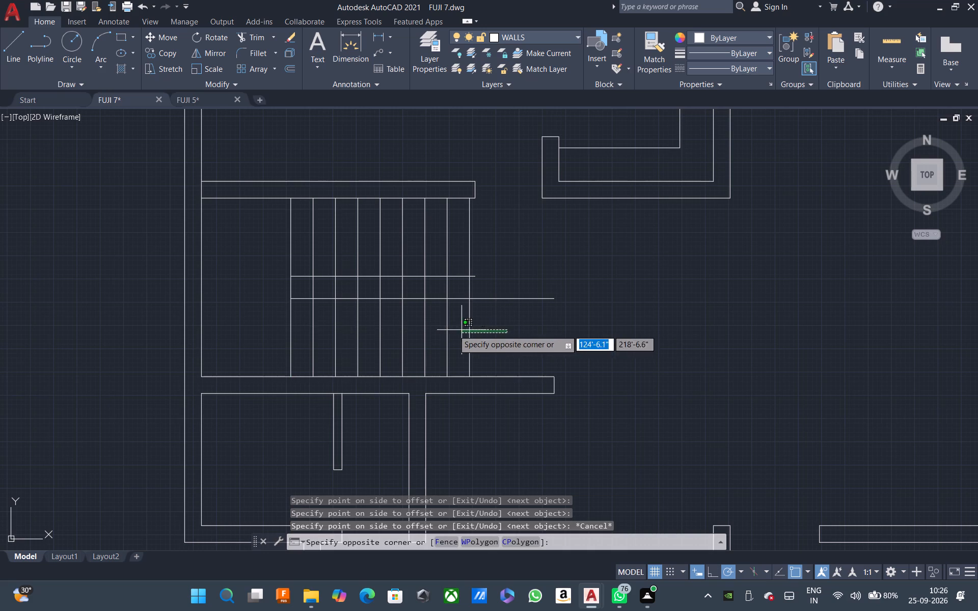
{"action": "left_click", "coordinate": [405, 329]}
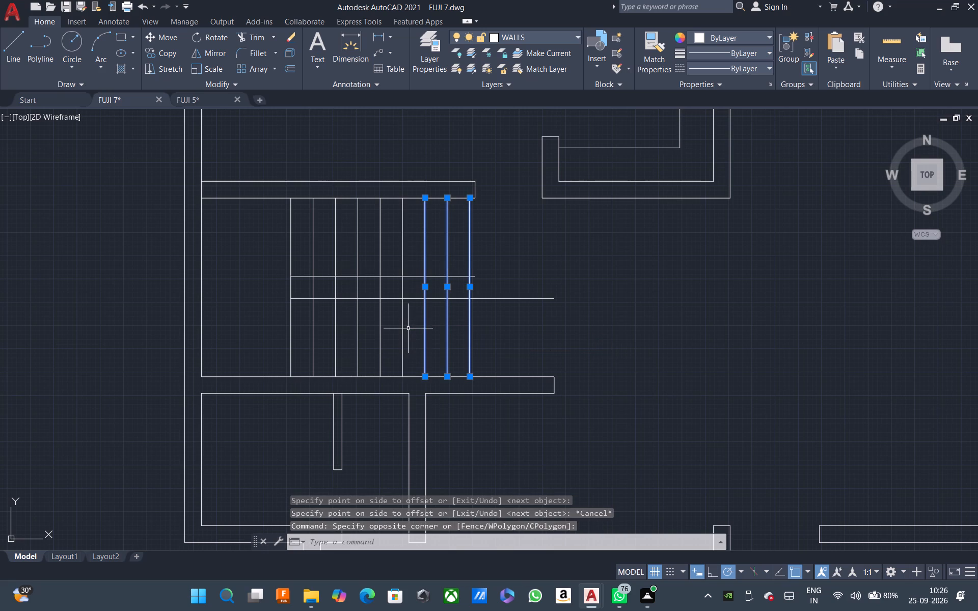
{"action": "type", "text": "E"}
{"action": "key", "text": "space"}
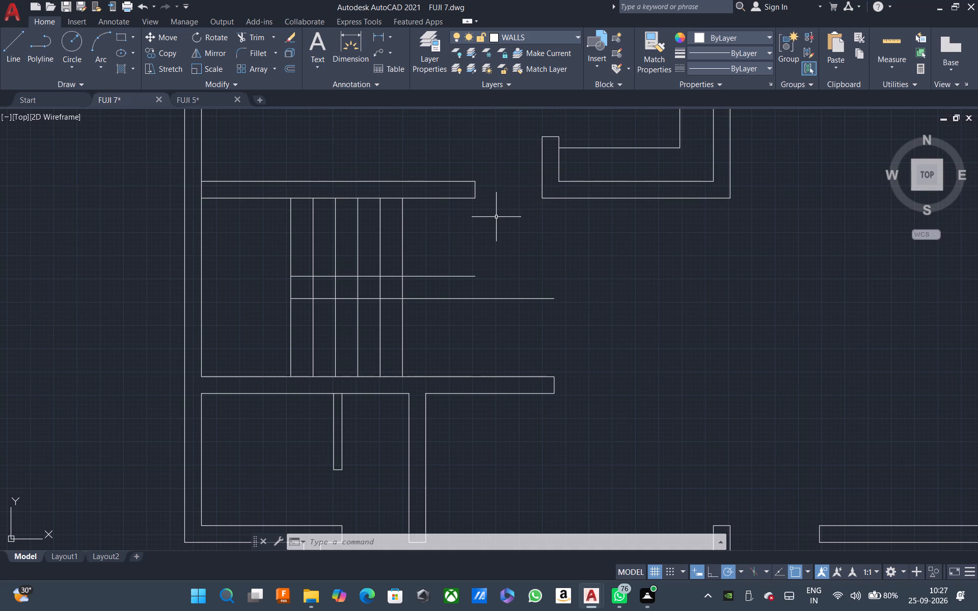
Trim the easternmost tread line out of the gap between the two stair flights.
{"action": "type", "text": "TR"}
{"action": "key", "text": "space"}
{"action": "left_click", "coordinate": [413, 290]}
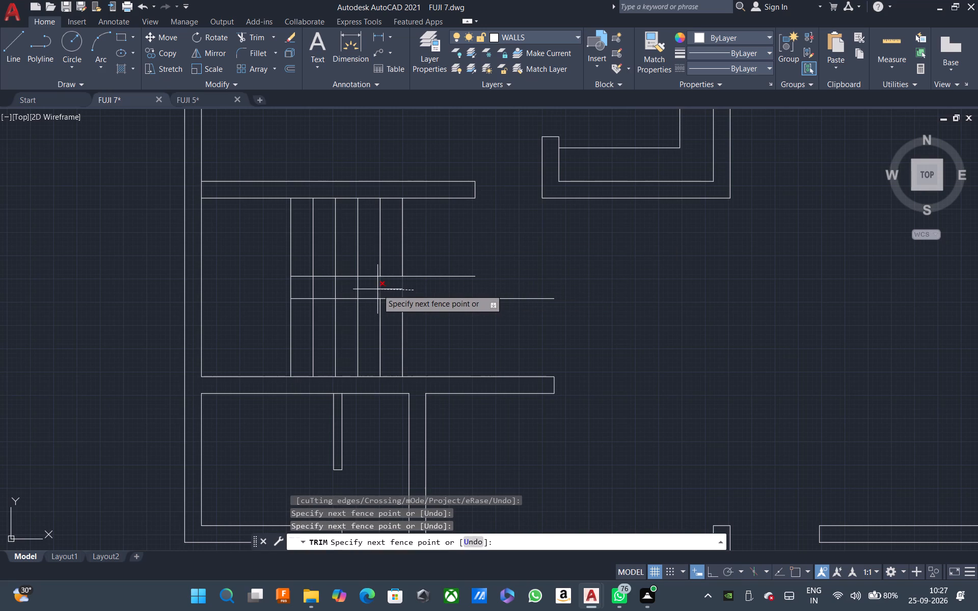
{"action": "left_click", "coordinate": [396, 287]}
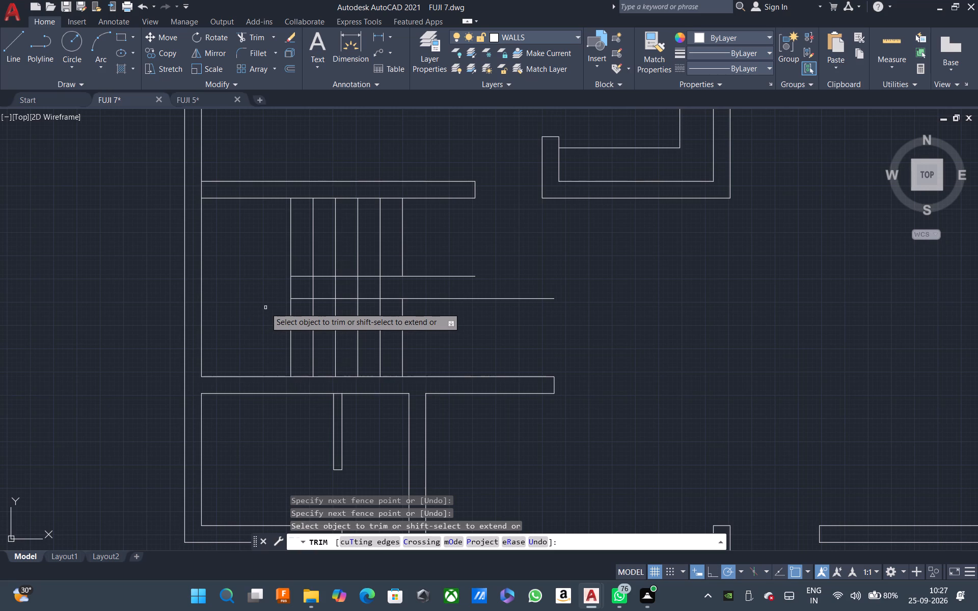
{"action": "key", "text": "Escape"}
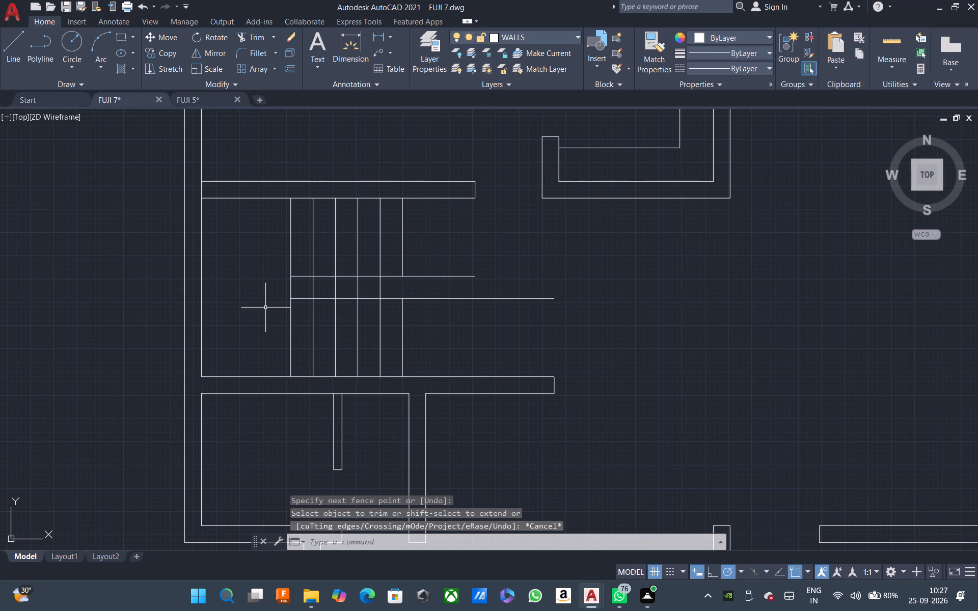
Extend the north stair flight with two more tread lines eastward, each offset 1' from the last.
{"action": "type", "text": "O"}
{"action": "key", "text": "space"}
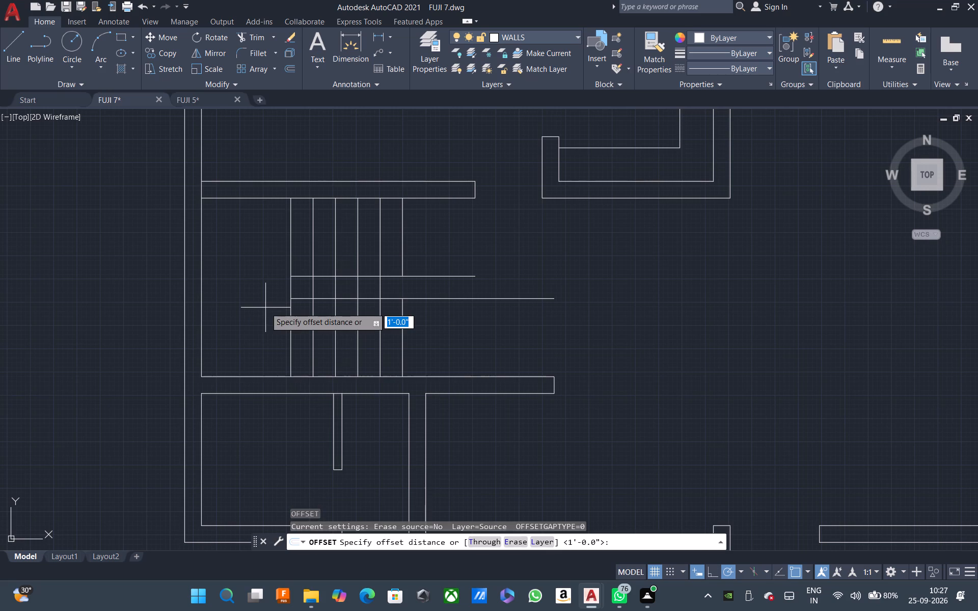
{"action": "key", "text": "1"}
{"action": "key", "text": "apostrophe"}
{"action": "key", "text": "space"}
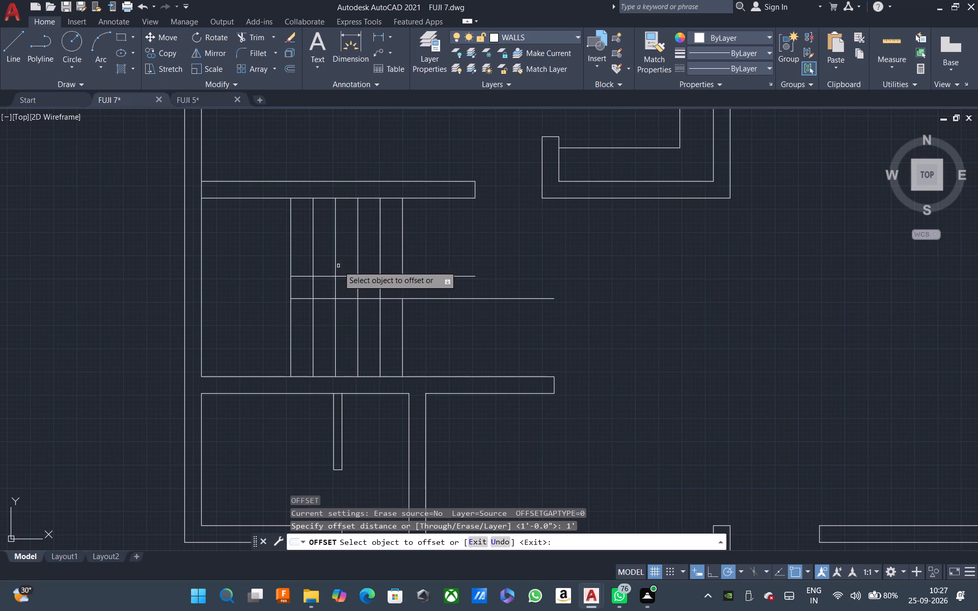
{"action": "left_click", "coordinate": [403, 253]}
{"action": "left_click", "coordinate": [433, 254]}
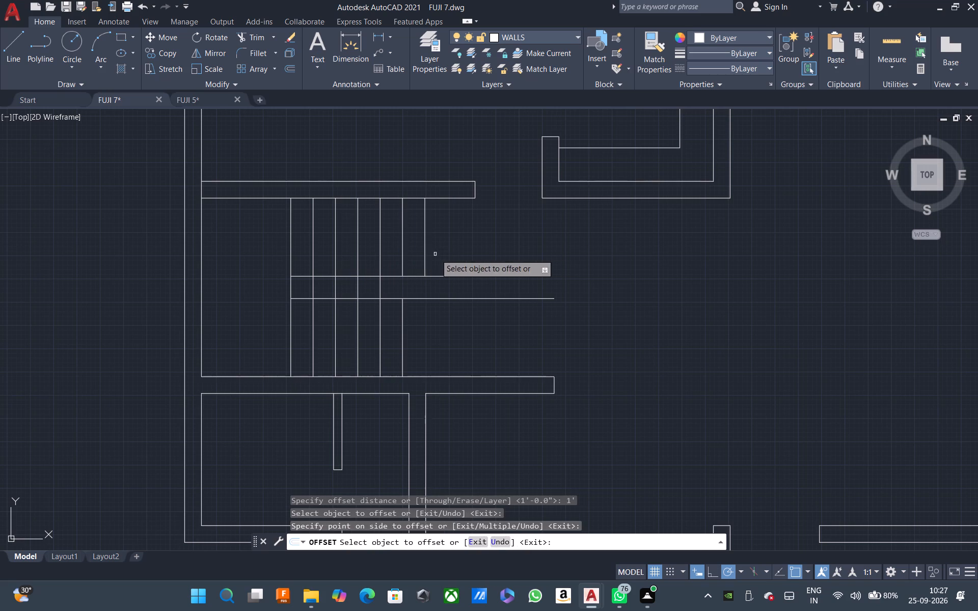
{"action": "left_click", "coordinate": [427, 249]}
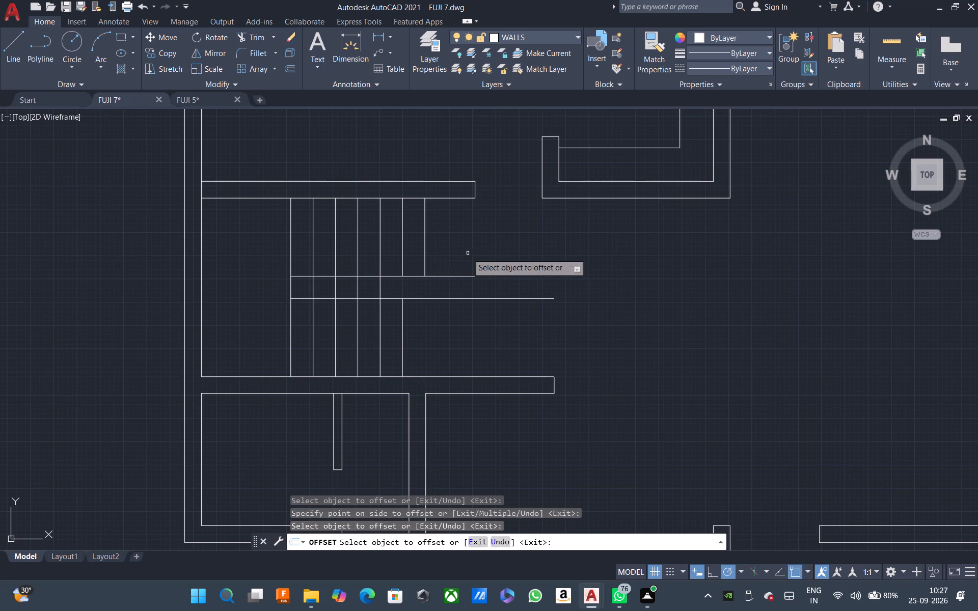
{"action": "left_click", "coordinate": [425, 245]}
{"action": "left_click", "coordinate": [474, 246]}
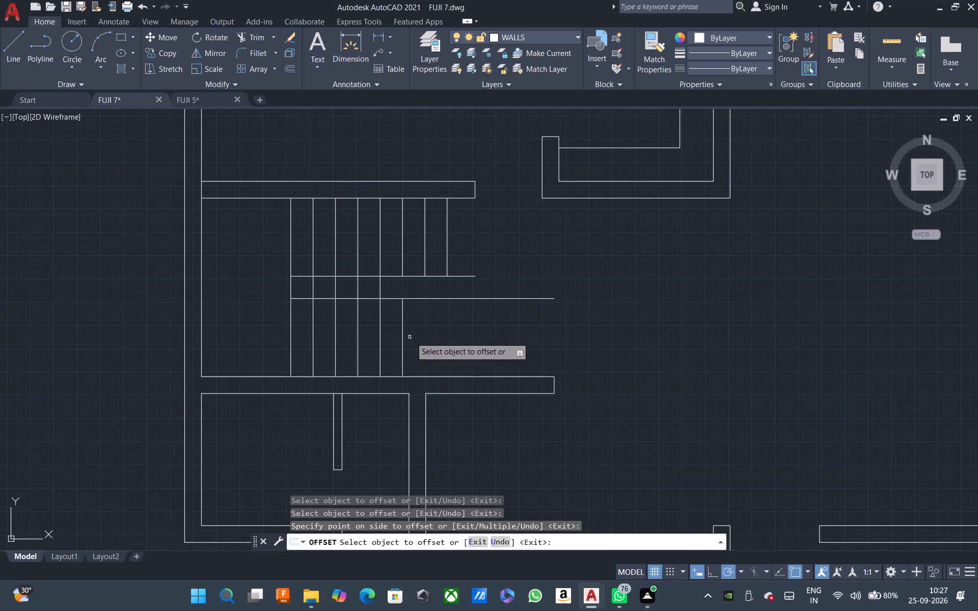
{"action": "key", "text": "Escape"}
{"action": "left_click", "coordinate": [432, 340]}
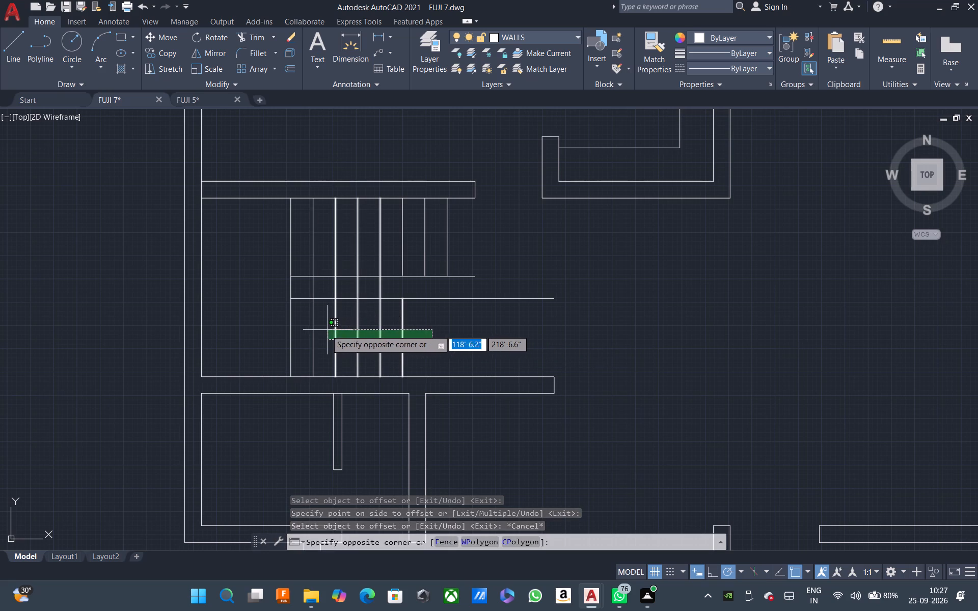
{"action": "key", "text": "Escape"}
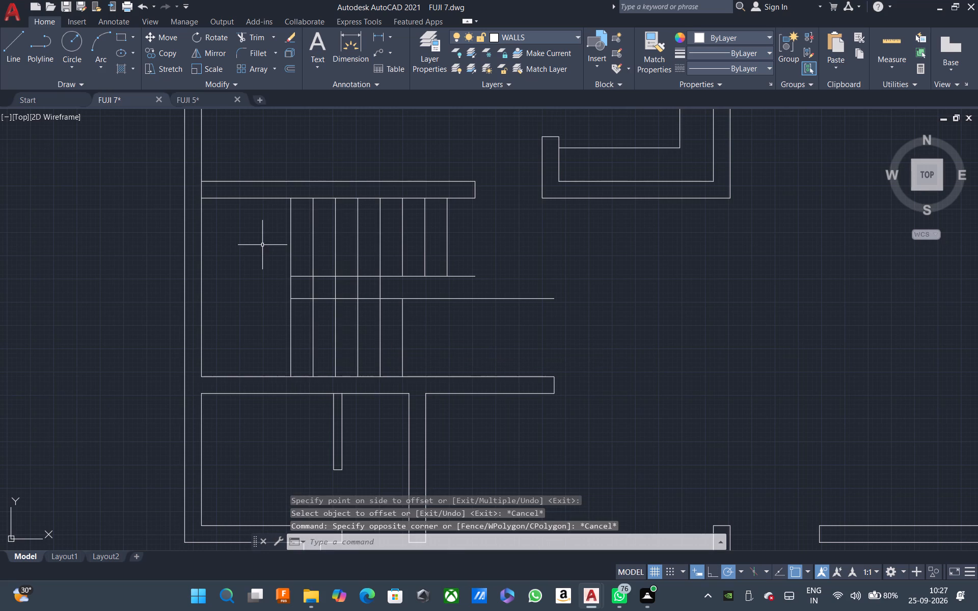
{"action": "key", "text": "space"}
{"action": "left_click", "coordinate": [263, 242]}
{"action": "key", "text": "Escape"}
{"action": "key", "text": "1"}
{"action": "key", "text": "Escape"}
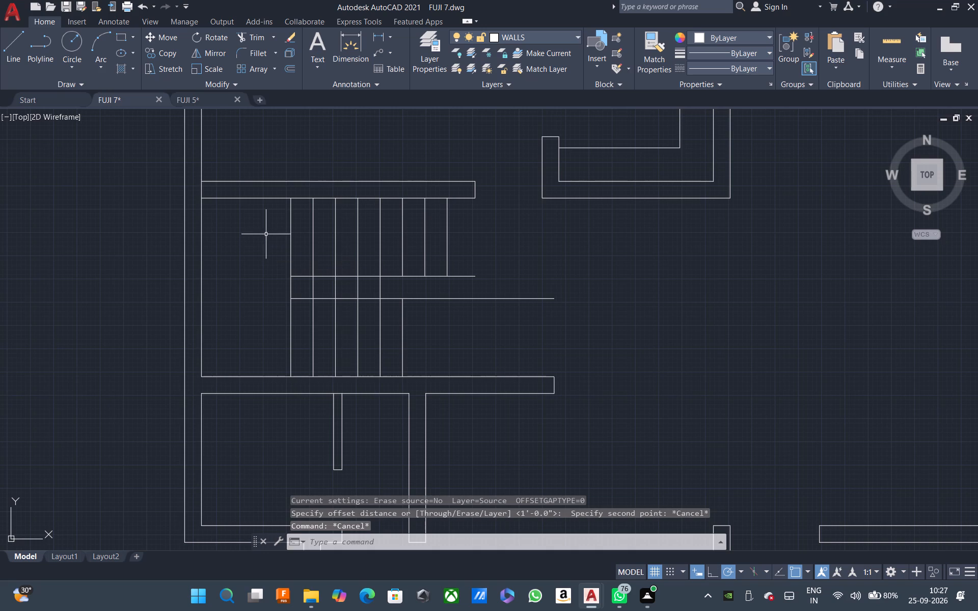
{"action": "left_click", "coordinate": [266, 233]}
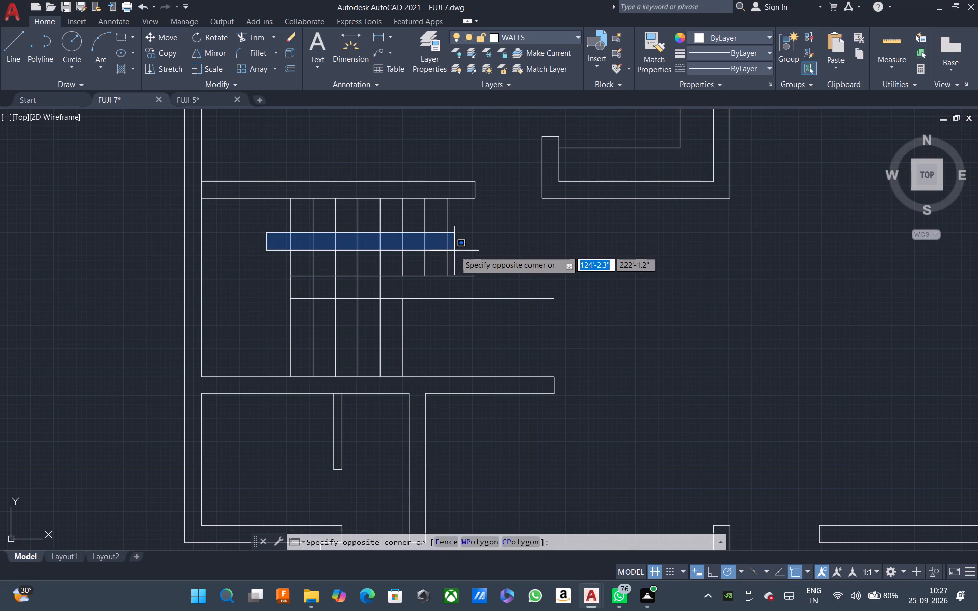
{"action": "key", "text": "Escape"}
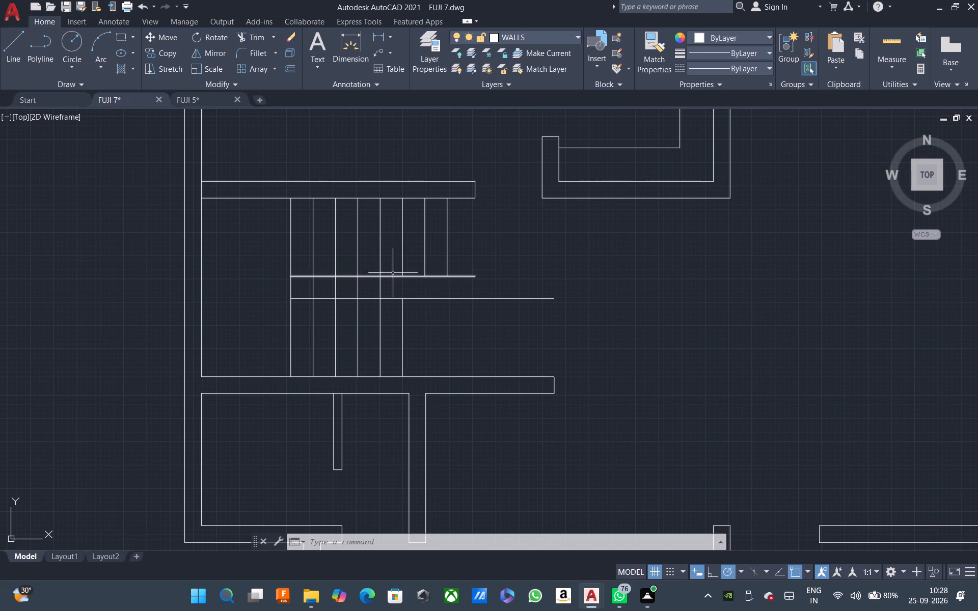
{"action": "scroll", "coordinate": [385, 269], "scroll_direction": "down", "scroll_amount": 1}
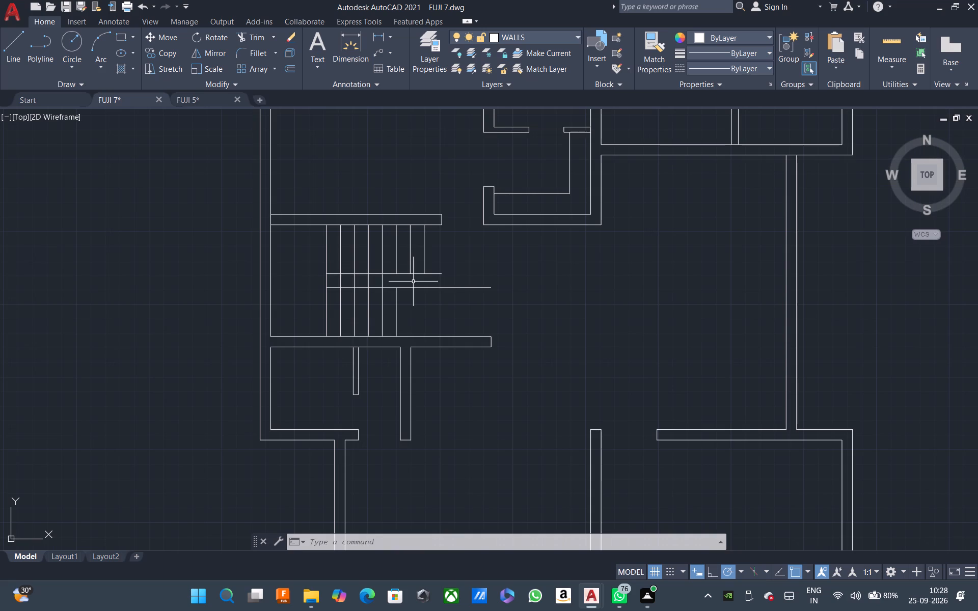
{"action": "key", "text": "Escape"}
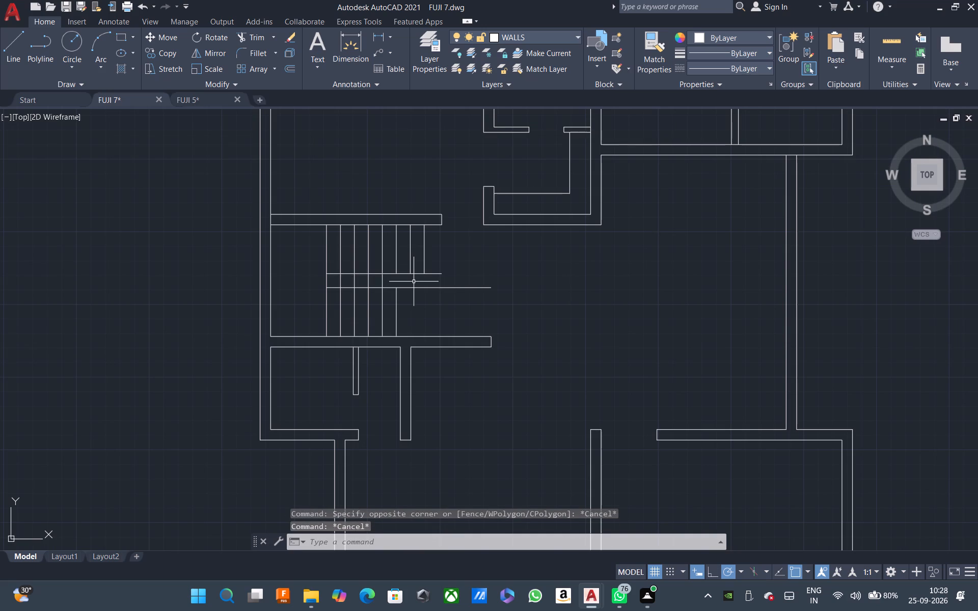
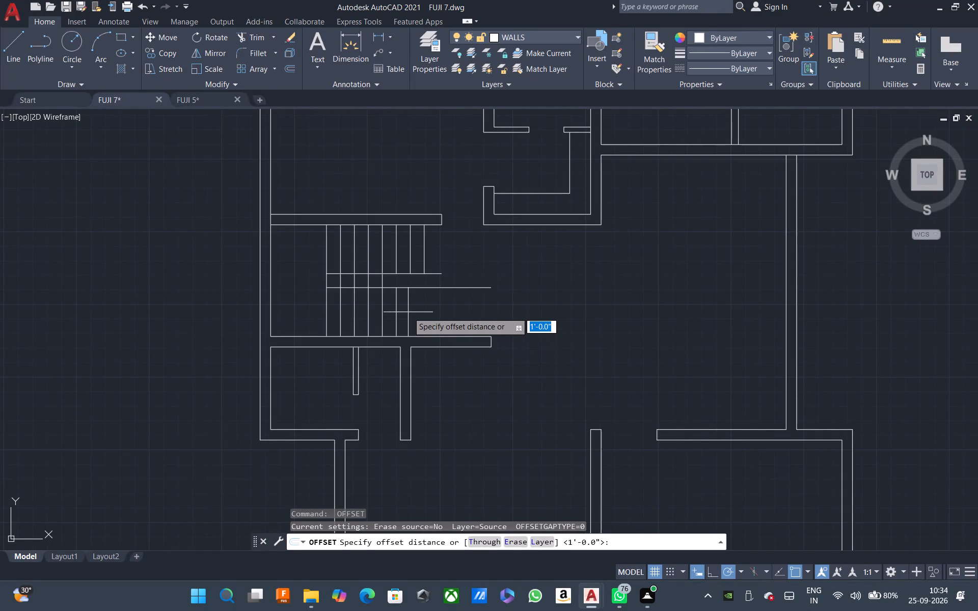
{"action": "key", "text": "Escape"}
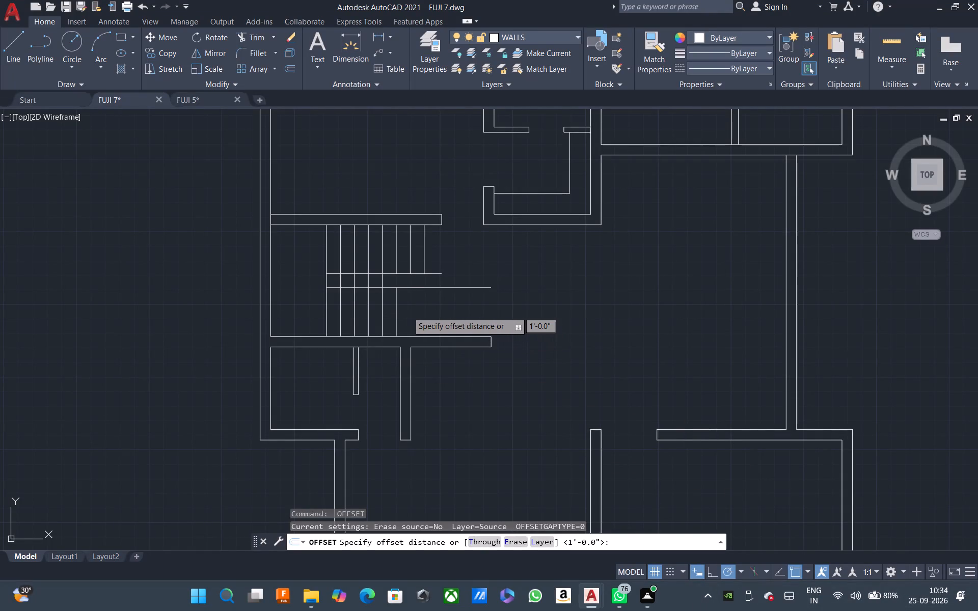
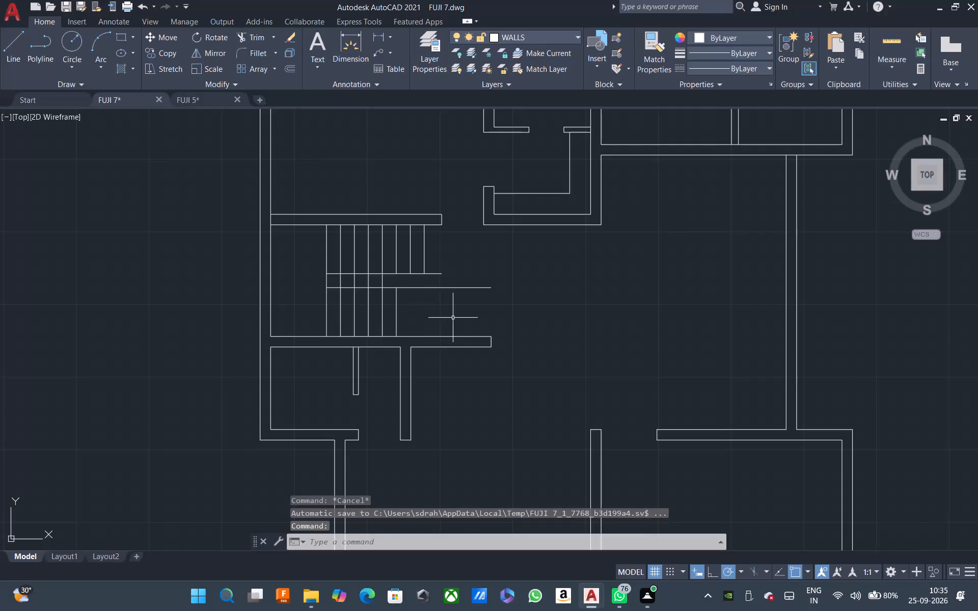
Erase all the staircase tread and flight lines between the two horizontal walls of the west-side passage.
{"action": "left_click", "coordinate": [454, 318]}
{"action": "left_click", "coordinate": [308, 258]}
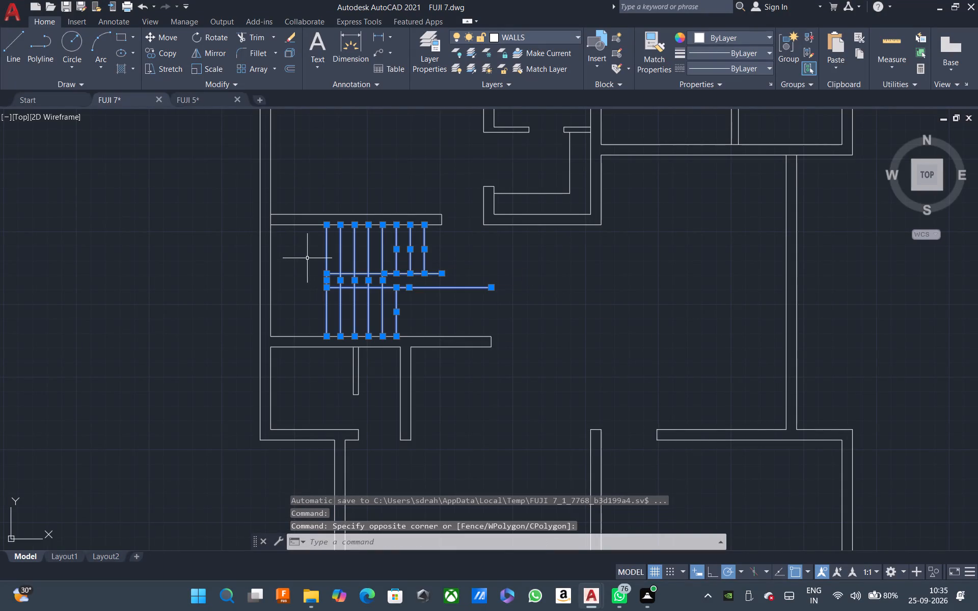
{"action": "type", "text": "E"}
{"action": "key", "text": "space"}
{"action": "key", "text": "Escape"}
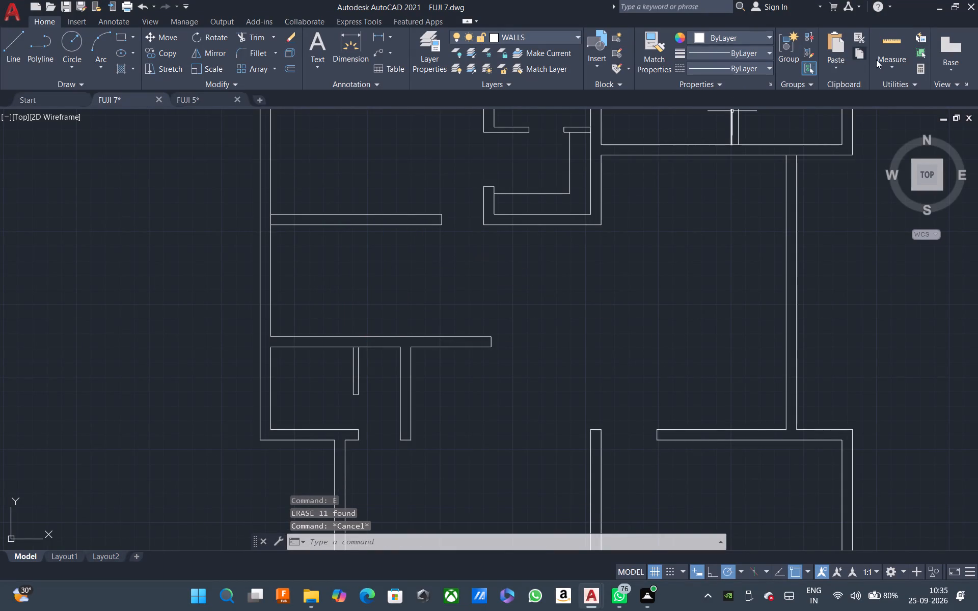
Measure the wall lengths and clear width of the empty west-side passage with the quick Measure tool.
{"action": "left_click", "coordinate": [888, 45]}
{"action": "scroll", "coordinate": [384, 319], "scroll_direction": "up", "scroll_amount": 2}
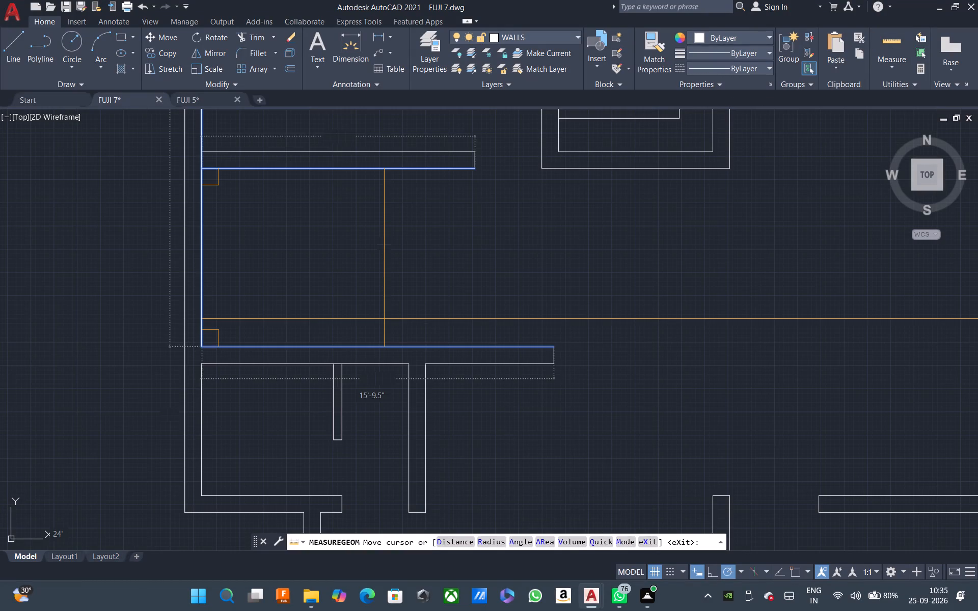
{"action": "scroll", "coordinate": [384, 319], "scroll_direction": "down", "scroll_amount": 1}
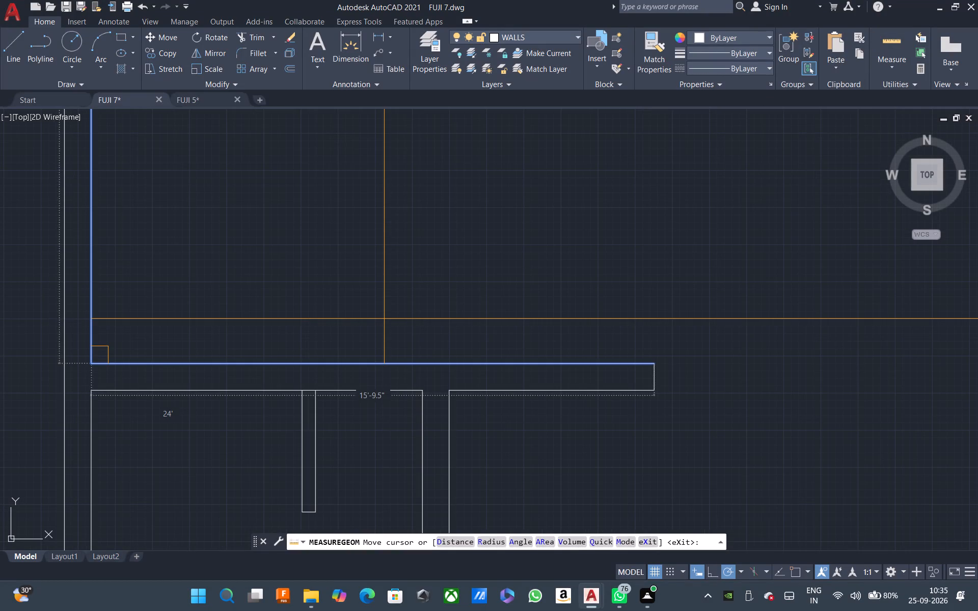
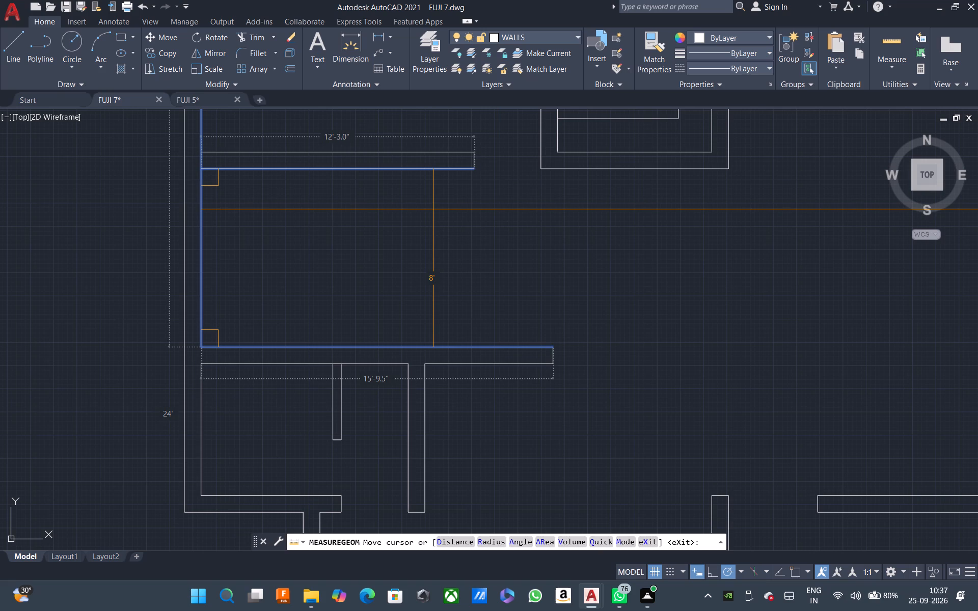
Examine the quick-measure distances across the empty west-side passage and the adjoining rooms and open hall.
{"action": "scroll", "coordinate": [433, 209], "scroll_direction": "down", "scroll_amount": 1}
{"action": "middle_click_drag", "start_coordinate": [433, 209], "coordinate": [455, 316]}
{"action": "scroll", "coordinate": [455, 316], "scroll_direction": "down", "scroll_amount": 1}
{"action": "middle_click_drag", "start_coordinate": [455, 316], "coordinate": [455, 321]}
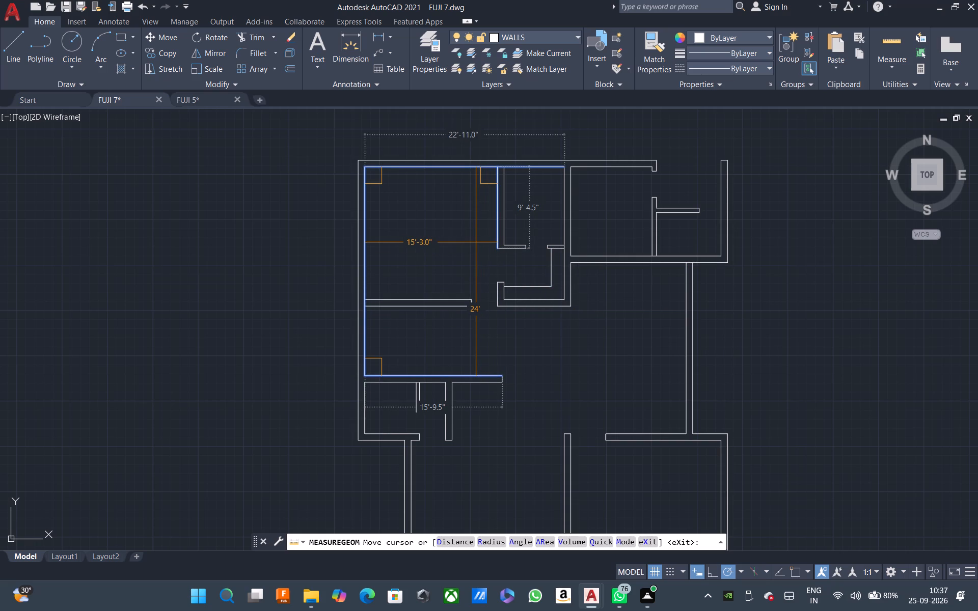
{"action": "scroll", "coordinate": [444, 328], "scroll_direction": "up", "scroll_amount": 3}
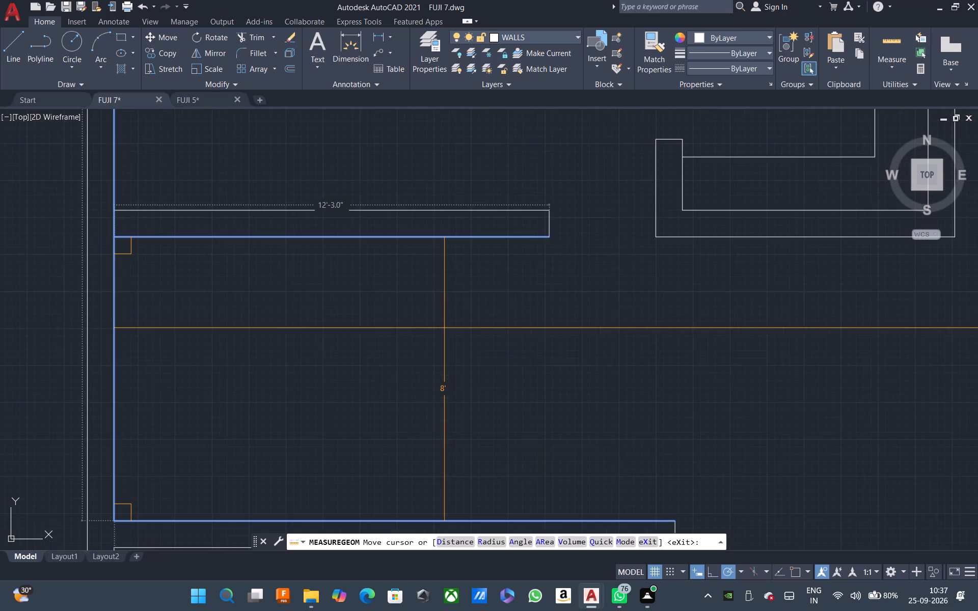
{"action": "scroll", "coordinate": [438, 307], "scroll_direction": "down", "scroll_amount": 1}
{"action": "middle_click_drag", "start_coordinate": [460, 319], "coordinate": [368, 295]}
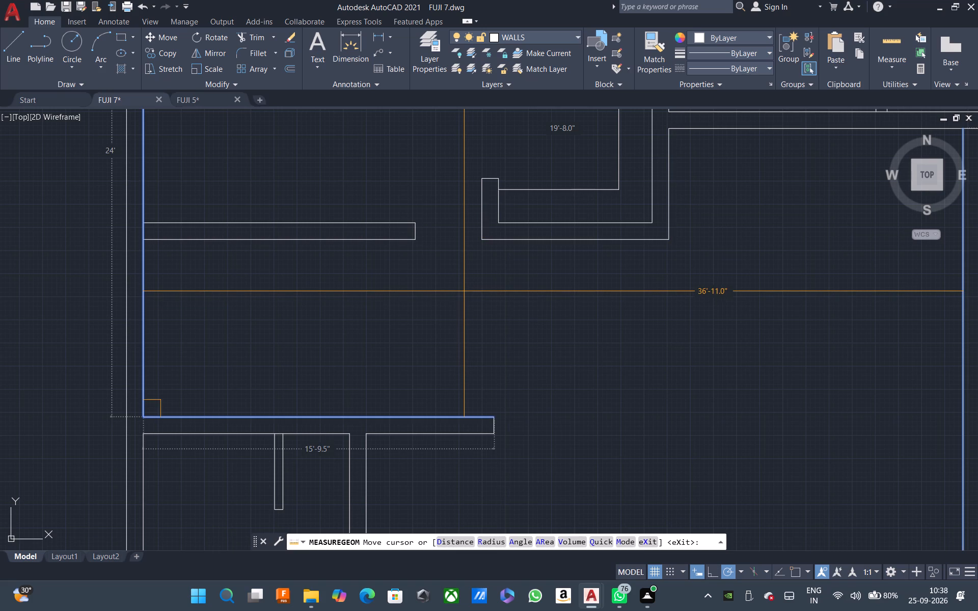
{"action": "scroll", "coordinate": [464, 291], "scroll_direction": "down", "scroll_amount": 4}
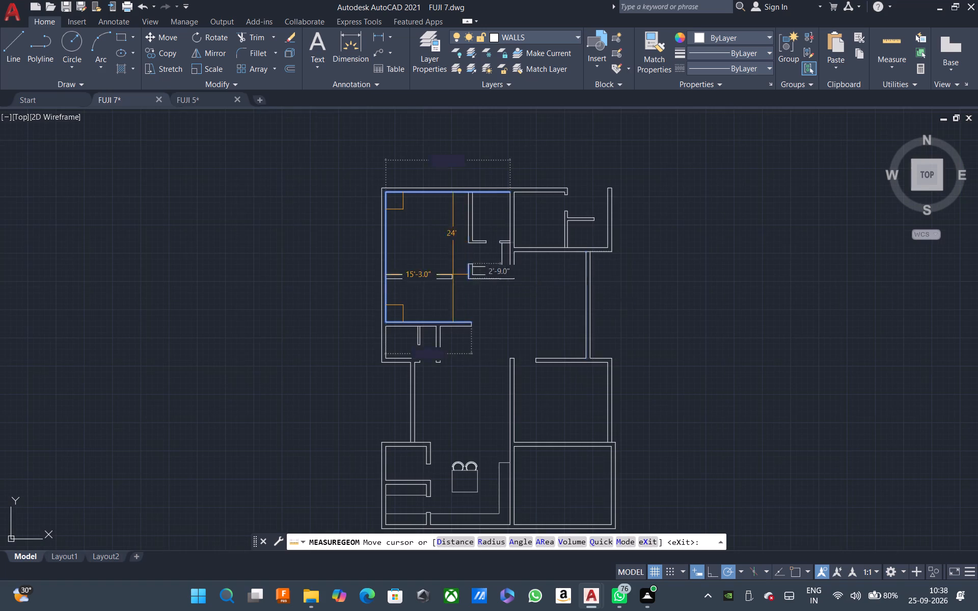
{"action": "scroll", "coordinate": [474, 298], "scroll_direction": "up", "scroll_amount": 2}
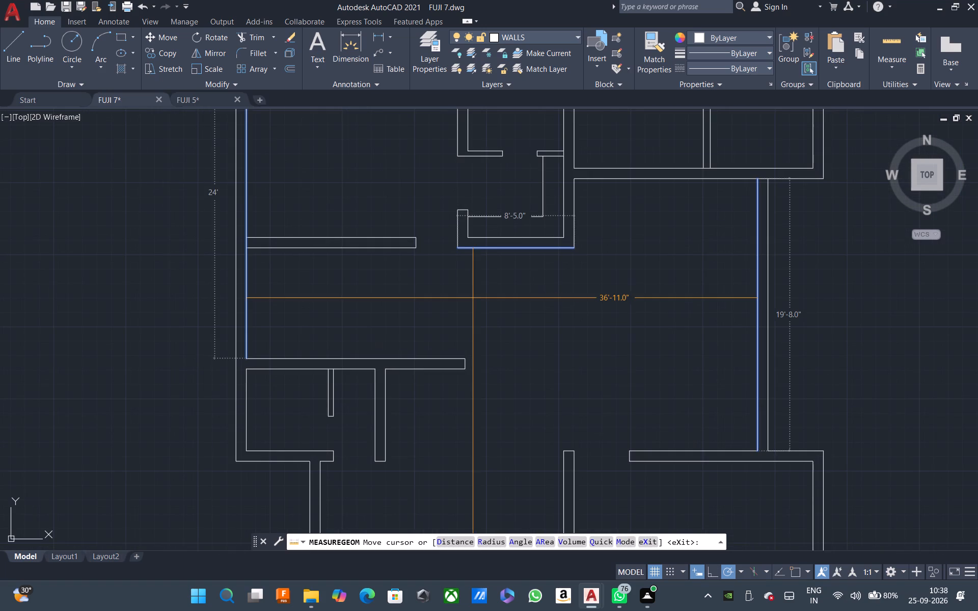
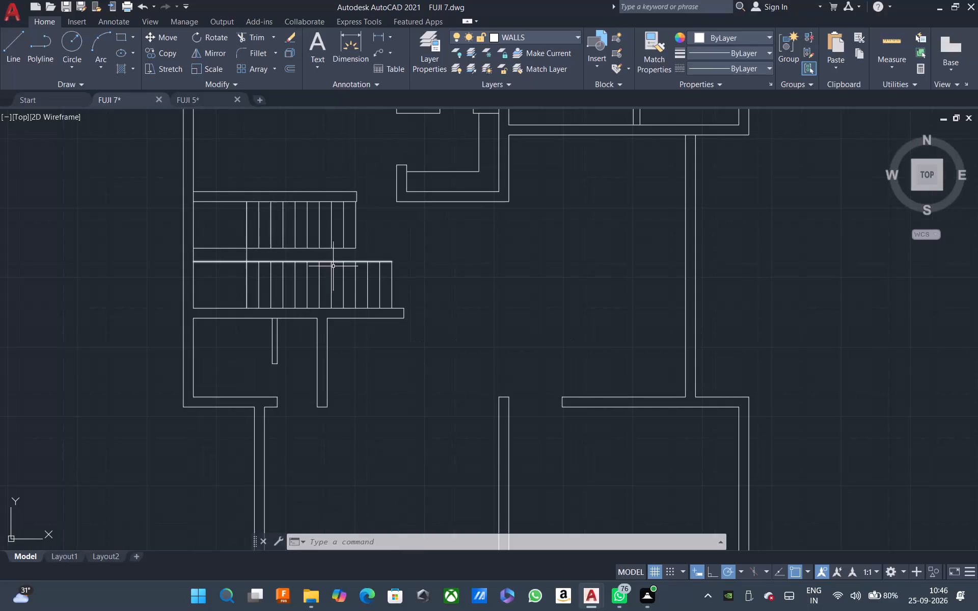
Isolate the treads and inner edge lines of both stair flights from the rest of the floor plan.
{"action": "left_click", "coordinate": [418, 283]}
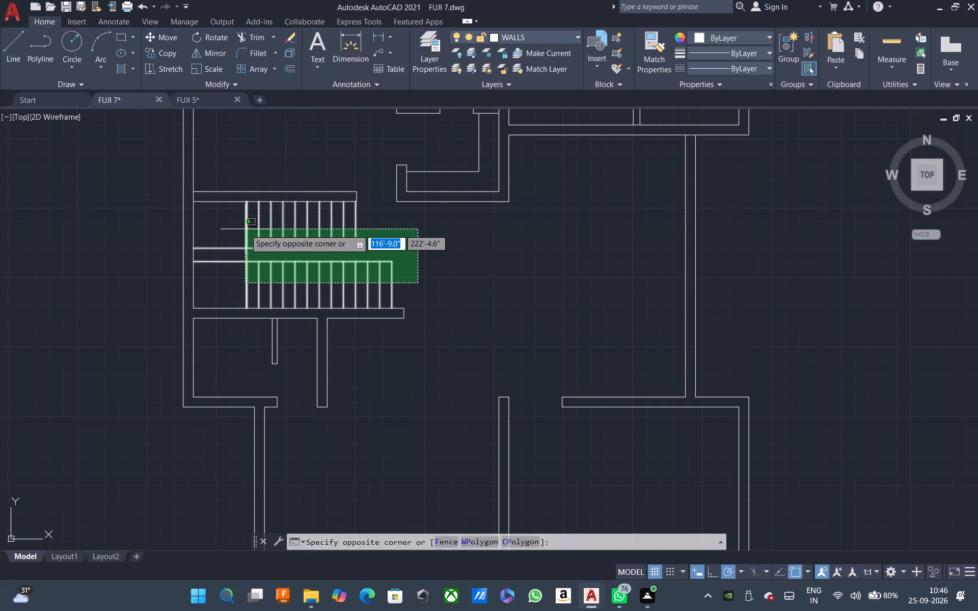
{"action": "left_click", "coordinate": [221, 225]}
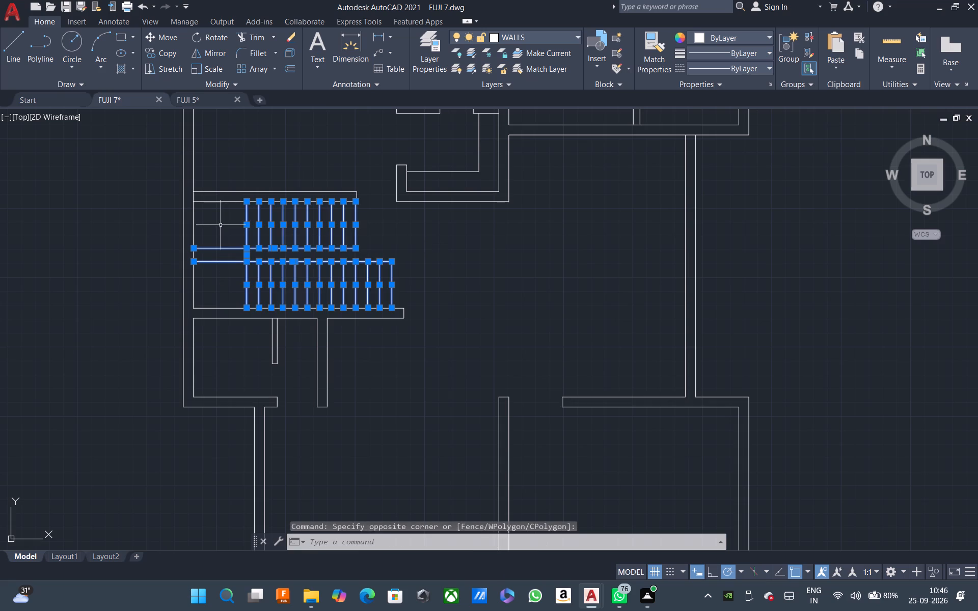
{"action": "right_click", "coordinate": [346, 257]}
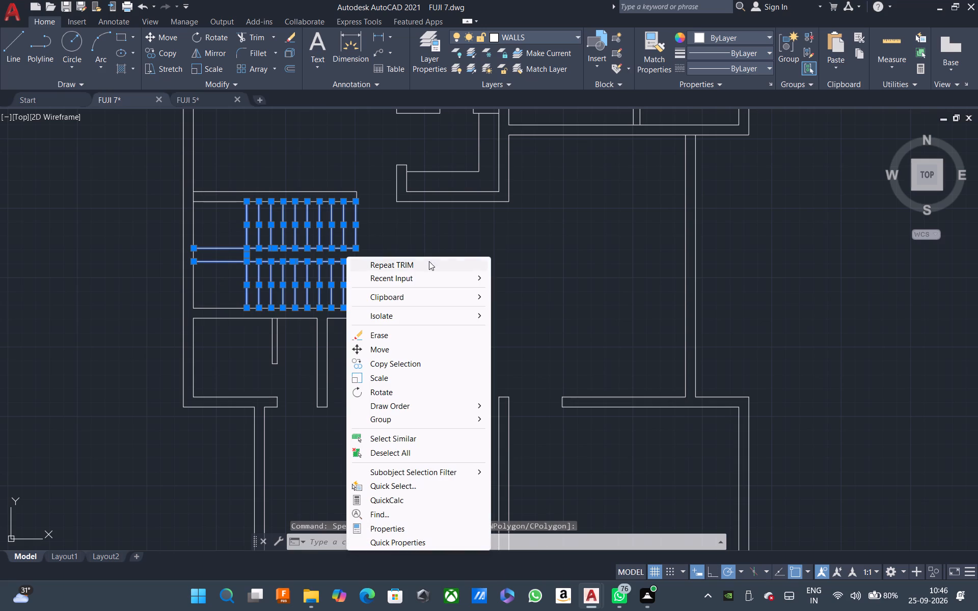
{"action": "left_click", "coordinate": [560, 302]}
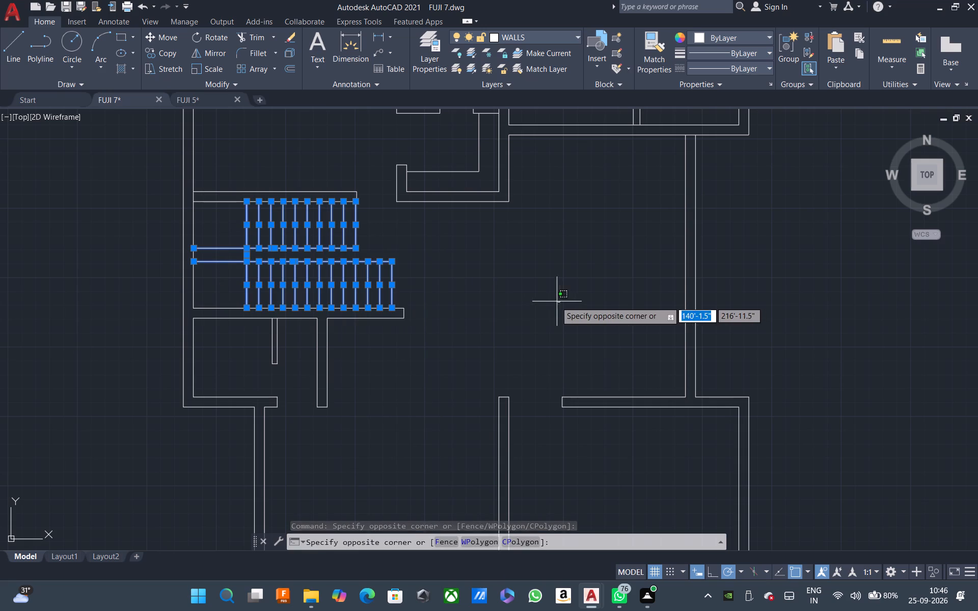
{"action": "left_click", "coordinate": [529, 292]}
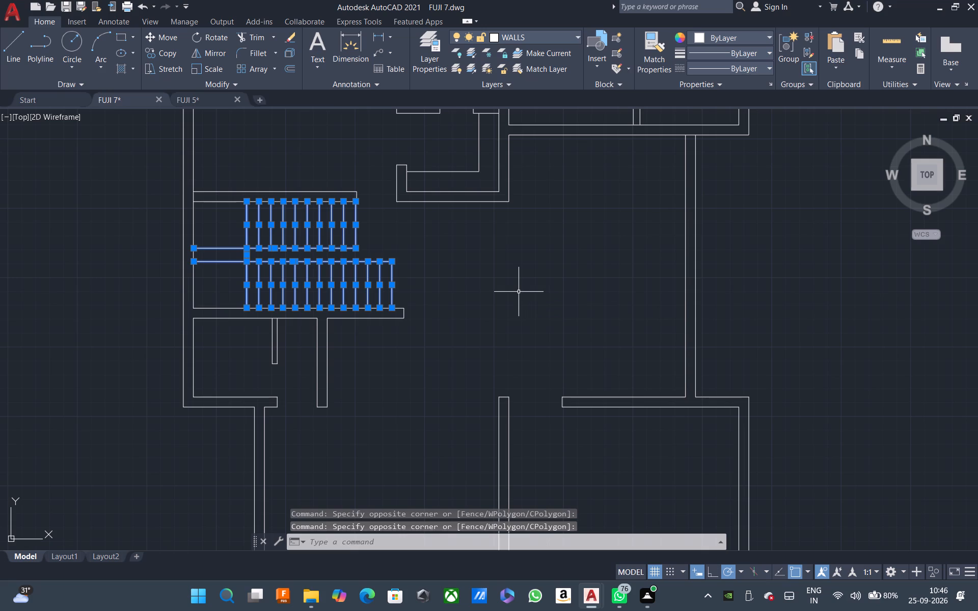
{"action": "key", "text": "i"}
{"action": "key", "text": "s"}
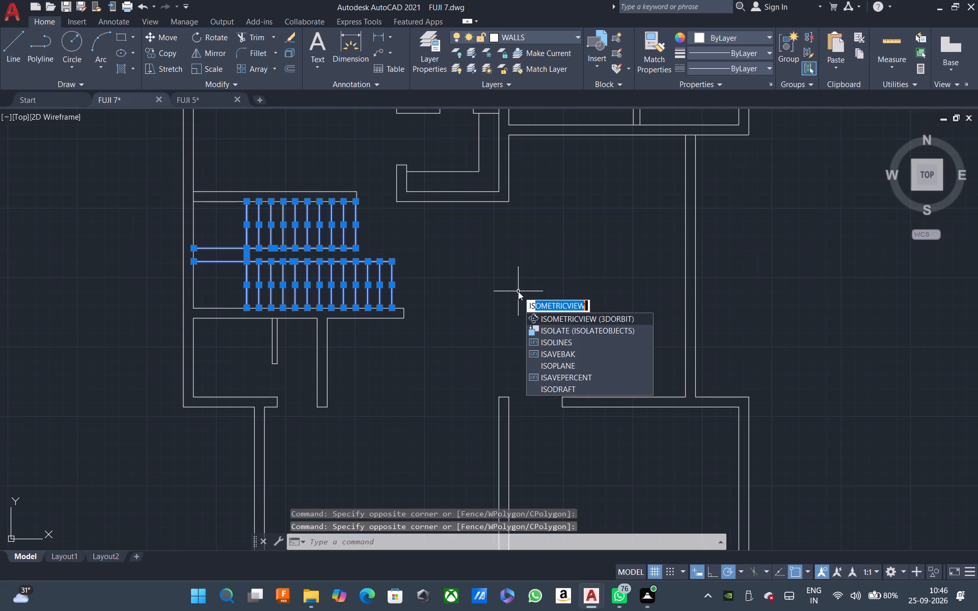
{"action": "left_click", "coordinate": [557, 330]}
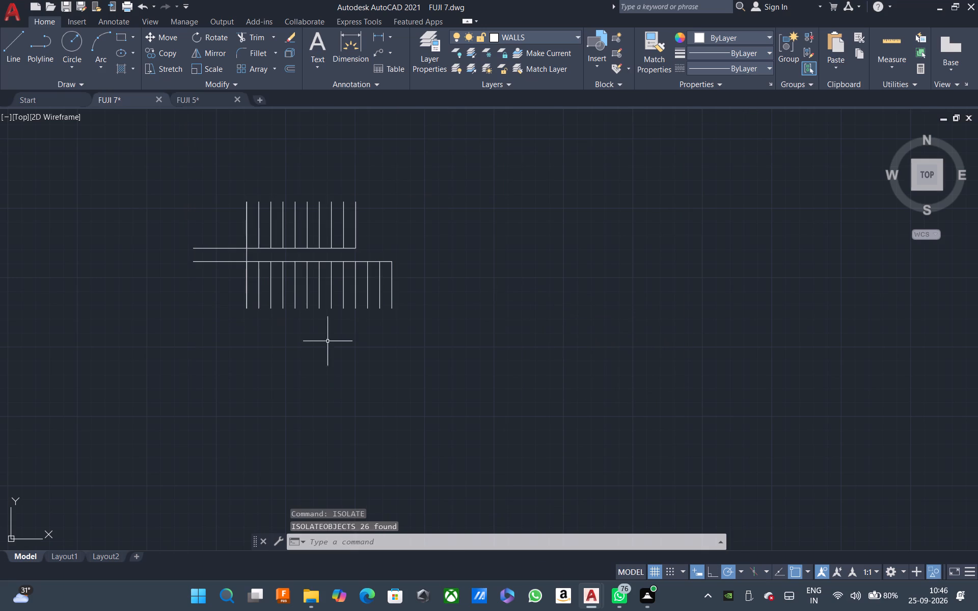
Draw the staircase's outer outline with lines: south edge about 14'-10.6", west landing edge, and north edge about 12'-2.1" to the upper flight's end.
{"action": "key", "text": "l"}
{"action": "key", "text": "space"}
{"action": "left_click", "coordinate": [392, 311]}
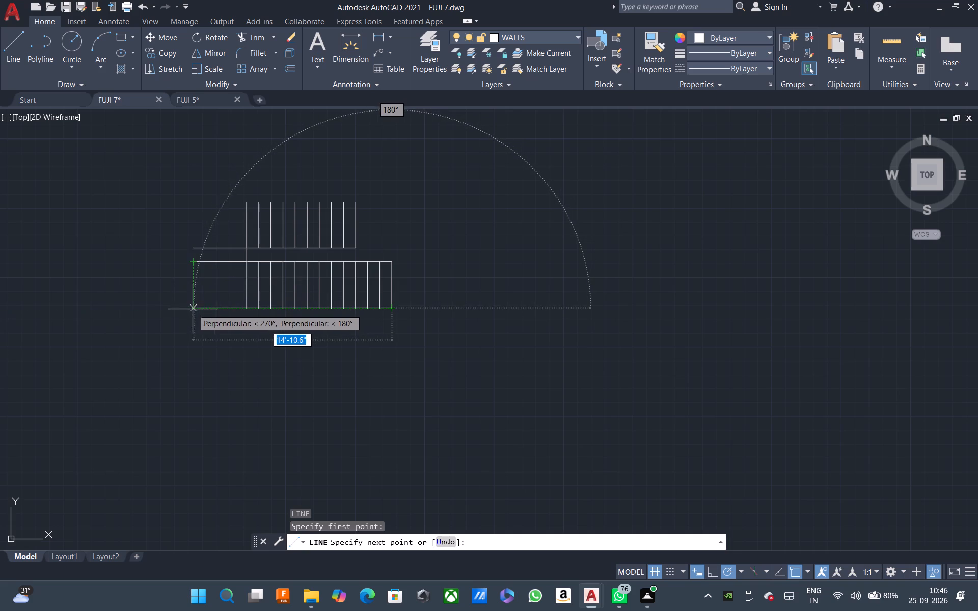
{"action": "left_click", "coordinate": [193, 309]}
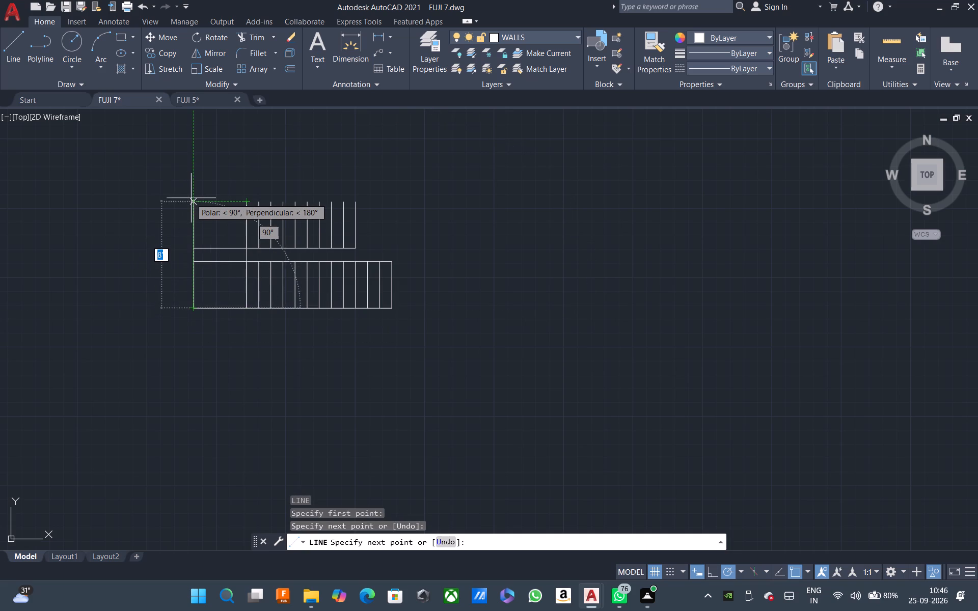
{"action": "left_click", "coordinate": [191, 198]}
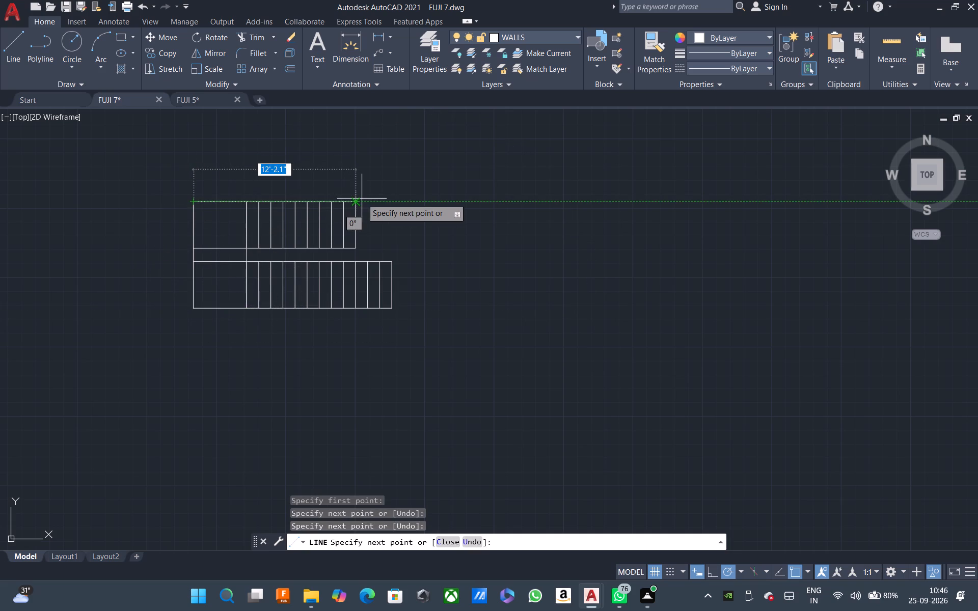
{"action": "left_click", "coordinate": [359, 201]}
{"action": "key", "text": "Escape"}
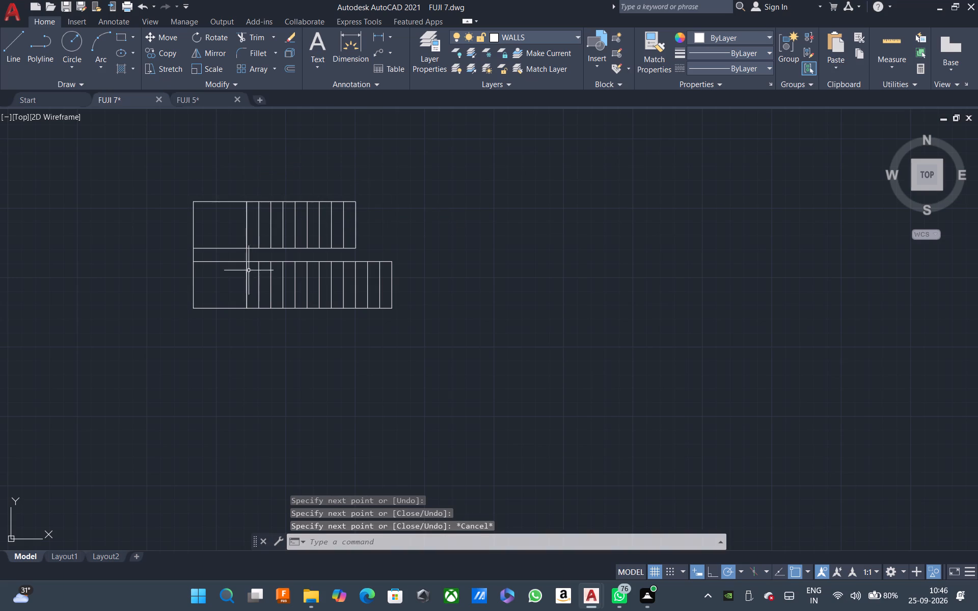
Trim the two inner flight edge lines where they cross the landing, west of the first treads.
{"action": "scroll", "coordinate": [244, 269], "scroll_direction": "up", "scroll_amount": 3}
{"action": "scroll", "coordinate": [247, 245], "scroll_direction": "down", "scroll_amount": 2}
{"action": "scroll", "coordinate": [250, 245], "scroll_direction": "up", "scroll_amount": 2}
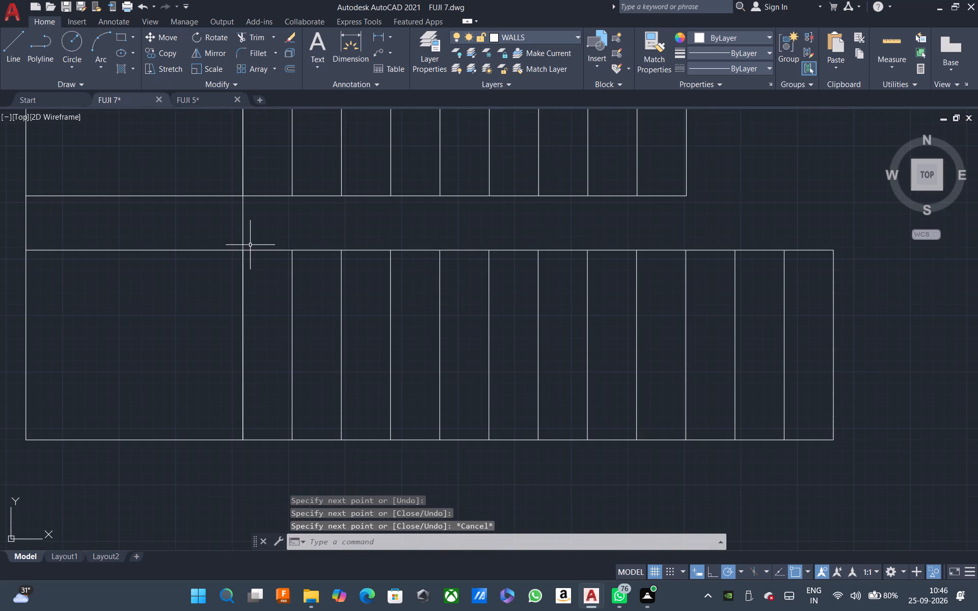
{"action": "type", "text": "TR"}
{"action": "key", "text": "space"}
{"action": "left_click", "coordinate": [215, 285]}
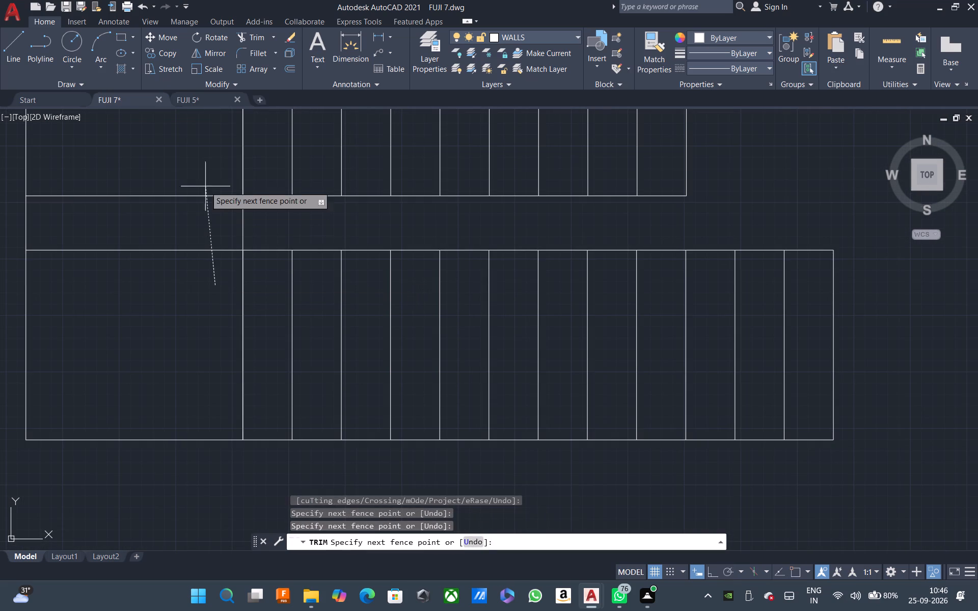
{"action": "left_click", "coordinate": [202, 172]}
{"action": "scroll", "coordinate": [175, 285], "scroll_direction": "down", "scroll_amount": 2}
{"action": "key", "text": "Escape"}
{"action": "key", "text": "Escape"}
{"action": "scroll", "coordinate": [286, 280], "scroll_direction": "down", "scroll_amount": 1}
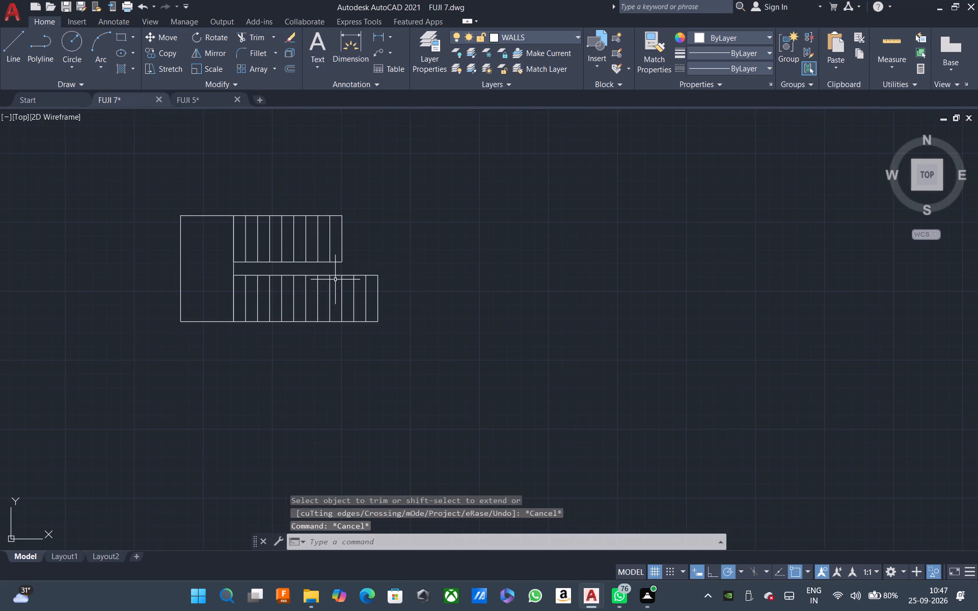
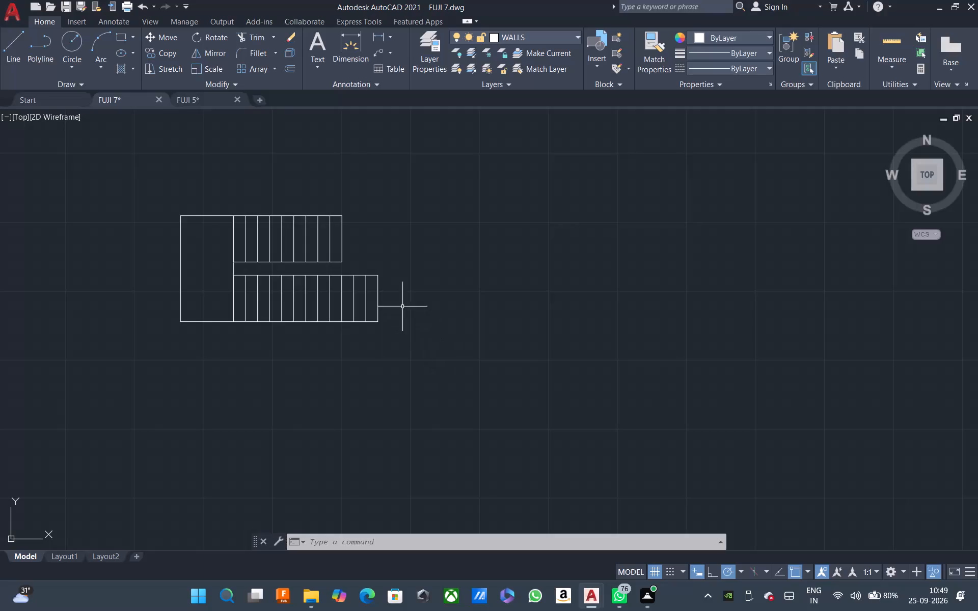
Inspect the tread lines of both stair flights and the line between the landing and the first treads.
{"action": "scroll", "coordinate": [345, 272], "scroll_direction": "up", "scroll_amount": 2}
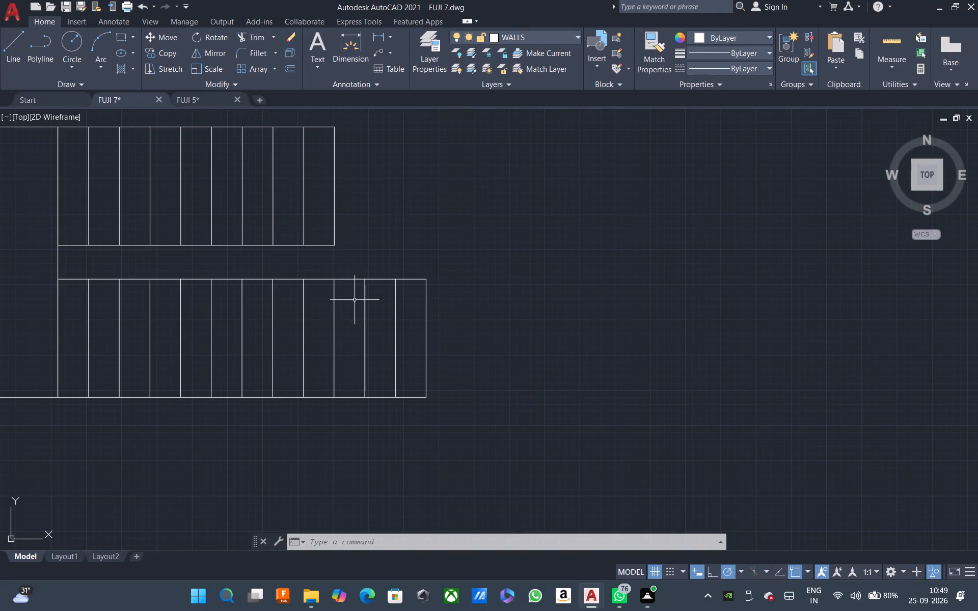
{"action": "scroll", "coordinate": [337, 252], "scroll_direction": "up", "scroll_amount": 3}
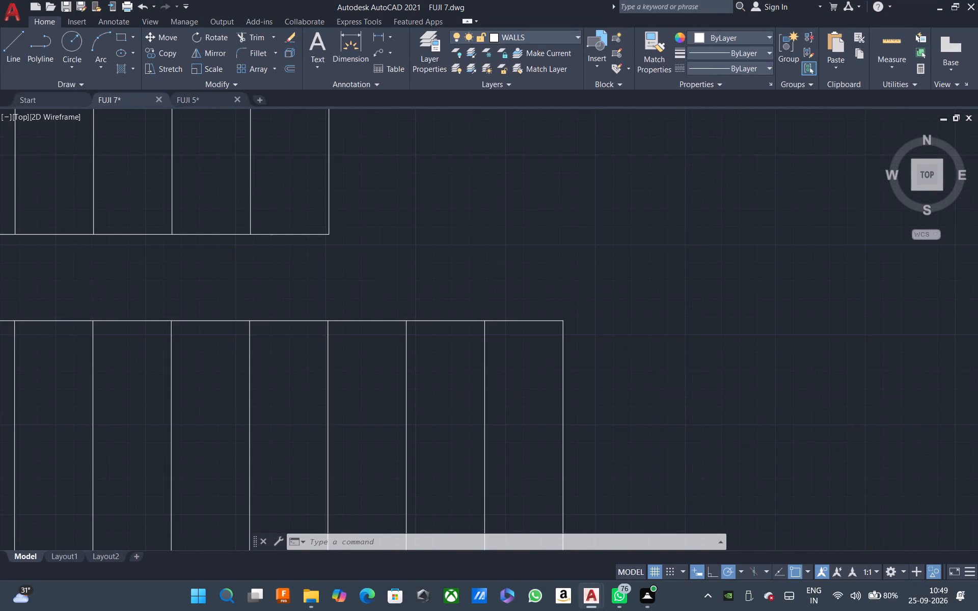
{"action": "scroll", "coordinate": [336, 252], "scroll_direction": "down", "scroll_amount": 1}
{"action": "scroll", "coordinate": [403, 329], "scroll_direction": "down", "scroll_amount": 1}
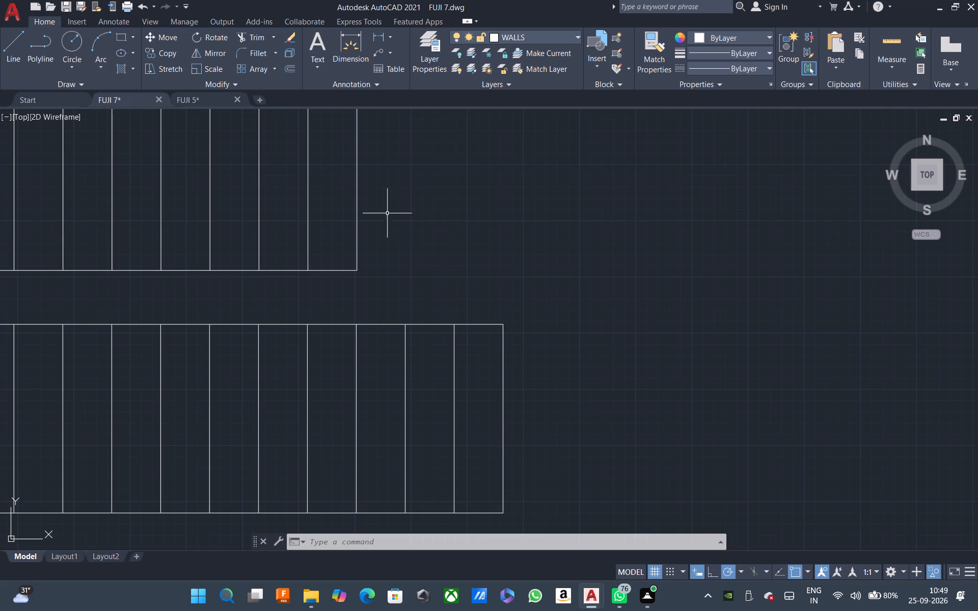
{"action": "scroll", "coordinate": [457, 315], "scroll_direction": "down", "scroll_amount": 1}
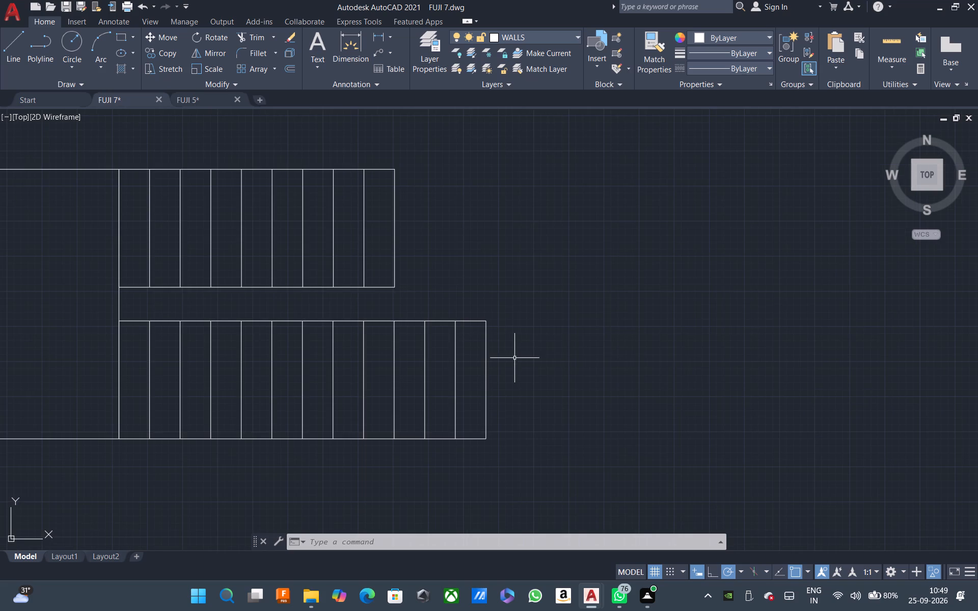
{"action": "left_click", "coordinate": [574, 390]}
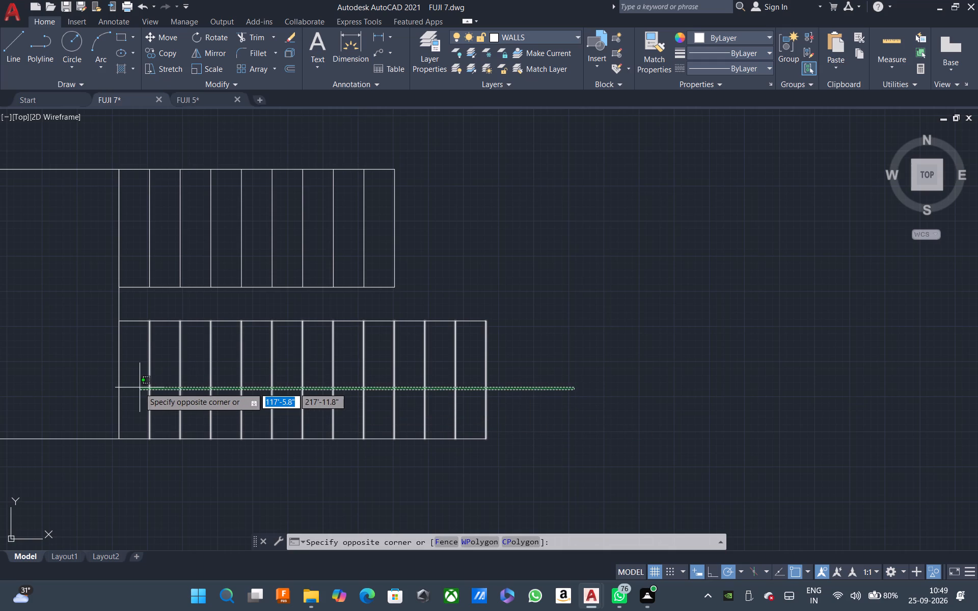
{"action": "key", "text": "Escape"}
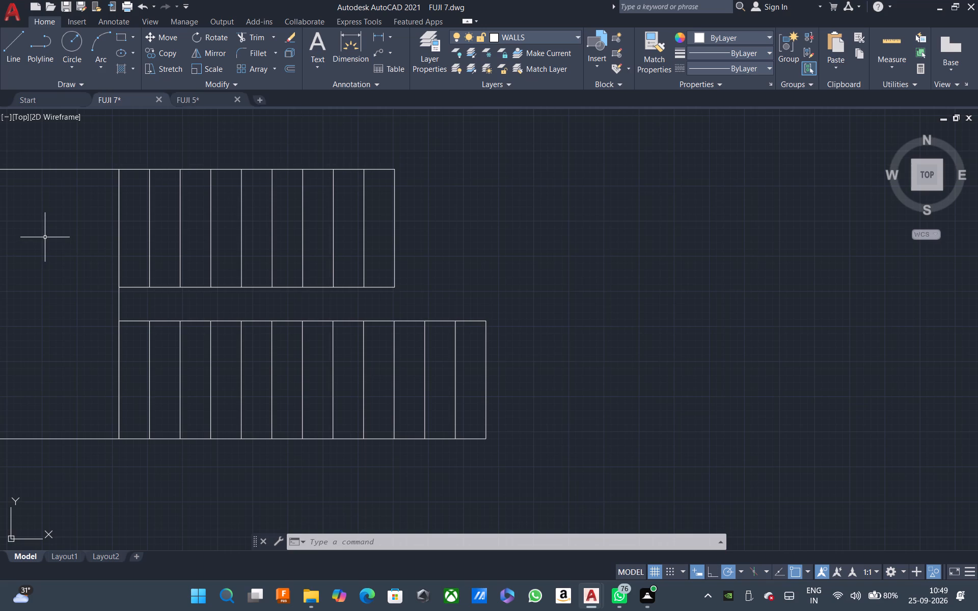
{"action": "left_click", "coordinate": [86, 237]}
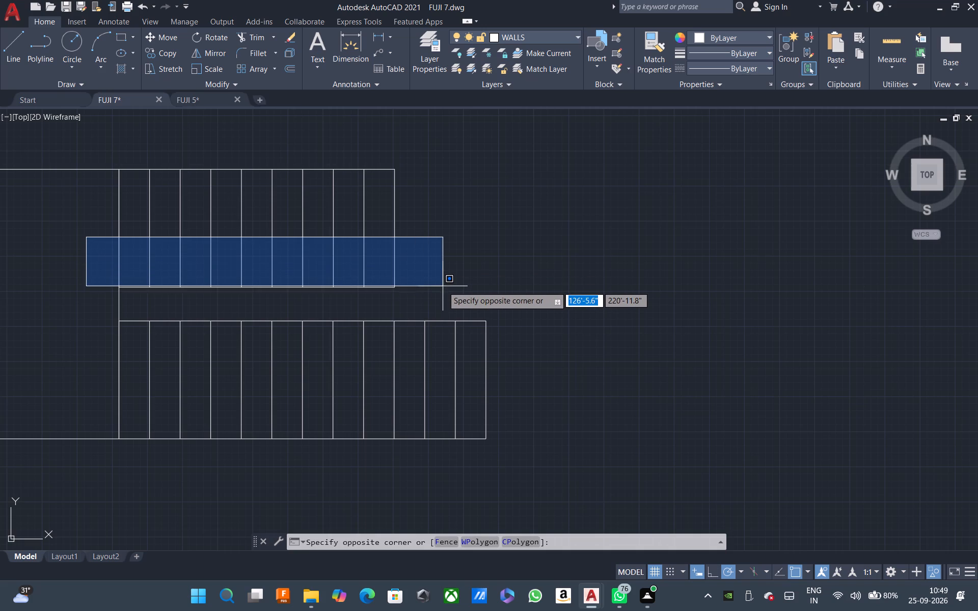
{"action": "key", "text": "Escape"}
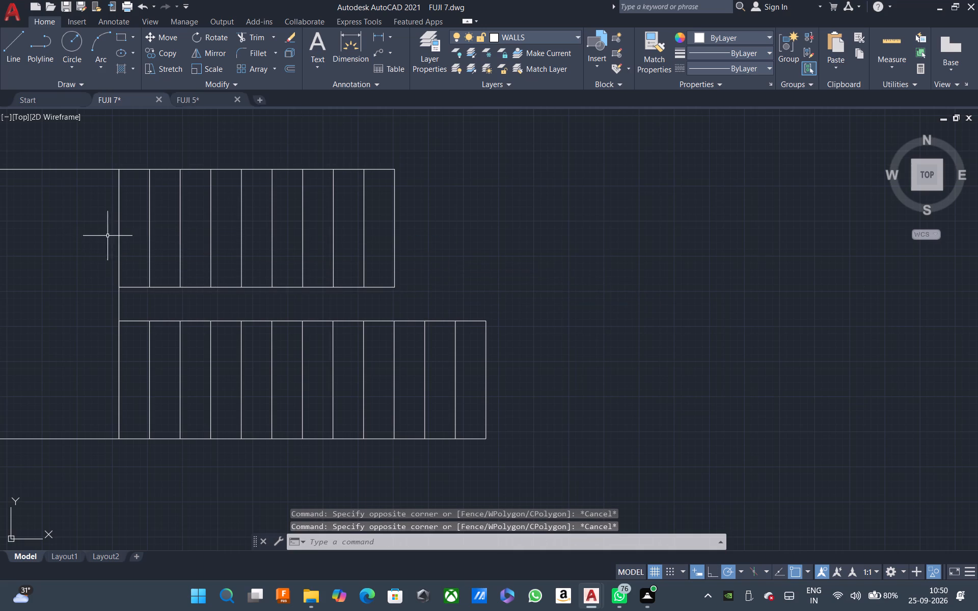
{"action": "left_click", "coordinate": [134, 247]}
{"action": "left_click", "coordinate": [102, 238]}
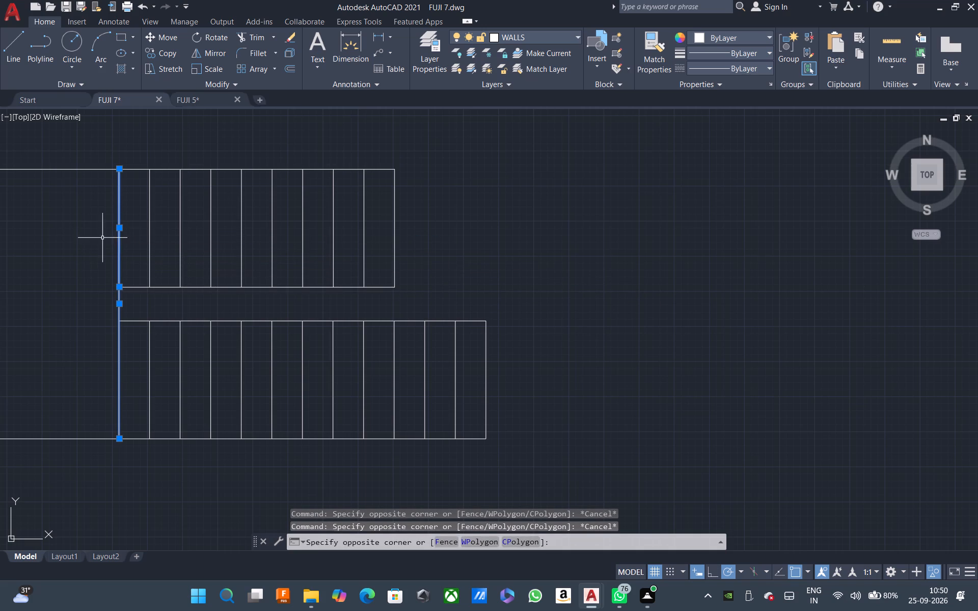
{"action": "key", "text": "Escape"}
{"action": "left_click", "coordinate": [134, 381]}
{"action": "left_click", "coordinate": [57, 362]}
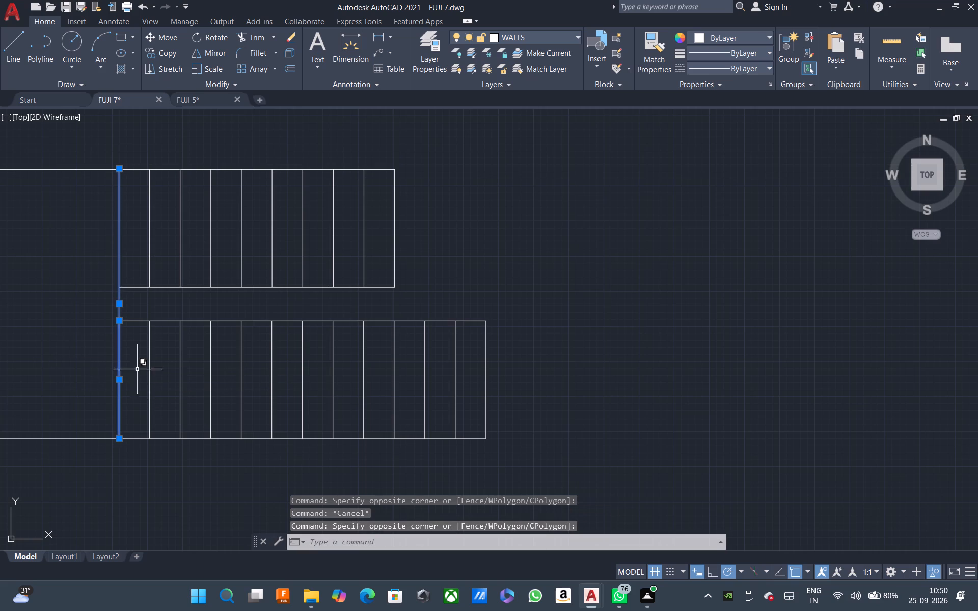
{"action": "key", "text": "Escape"}
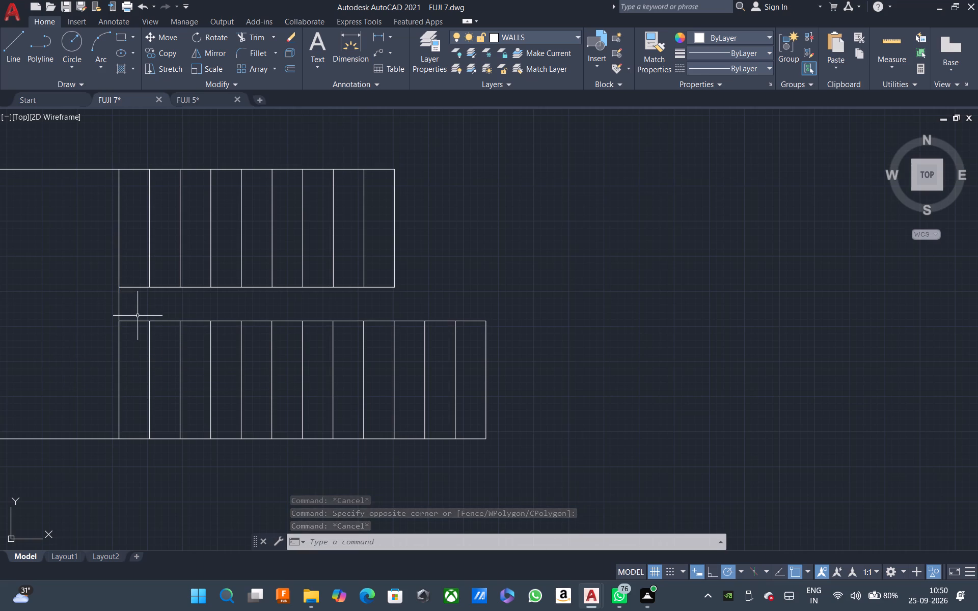
{"action": "scroll", "coordinate": [138, 316], "scroll_direction": "up", "scroll_amount": 2}
{"action": "scroll", "coordinate": [138, 316], "scroll_direction": "down", "scroll_amount": 3}
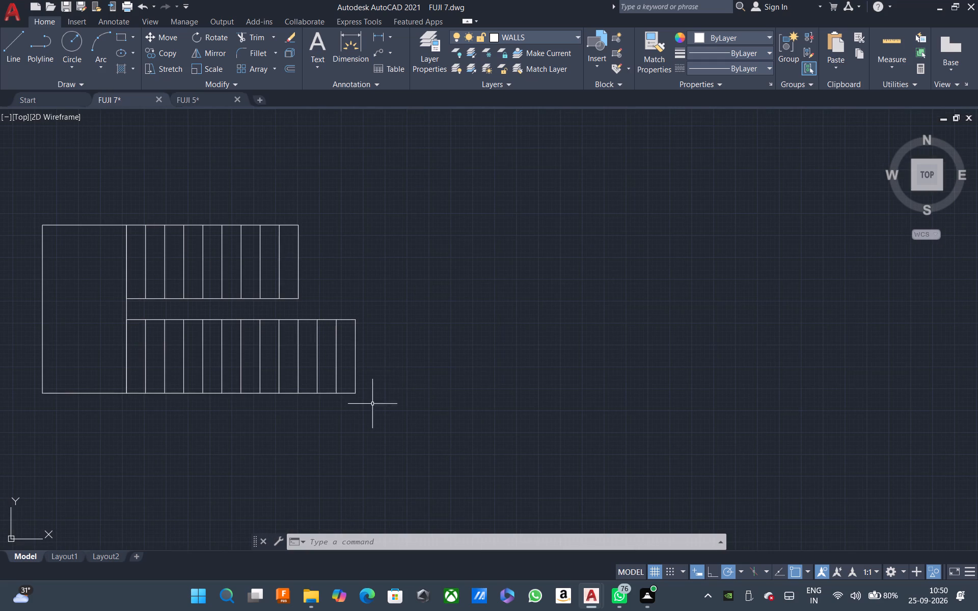
{"action": "left_click", "coordinate": [383, 371]}
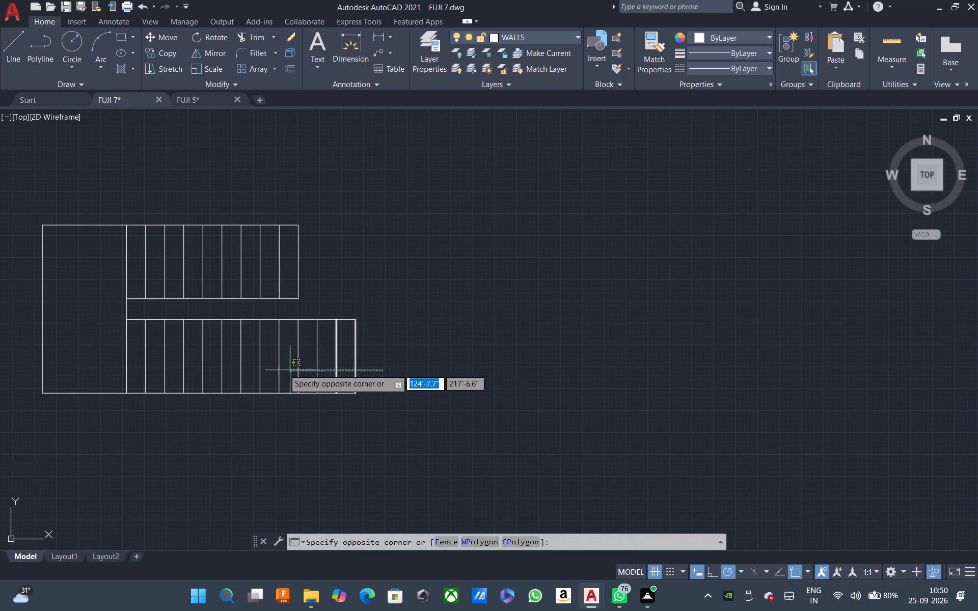
{"action": "scroll", "coordinate": [108, 360], "scroll_direction": "up", "scroll_amount": 2}
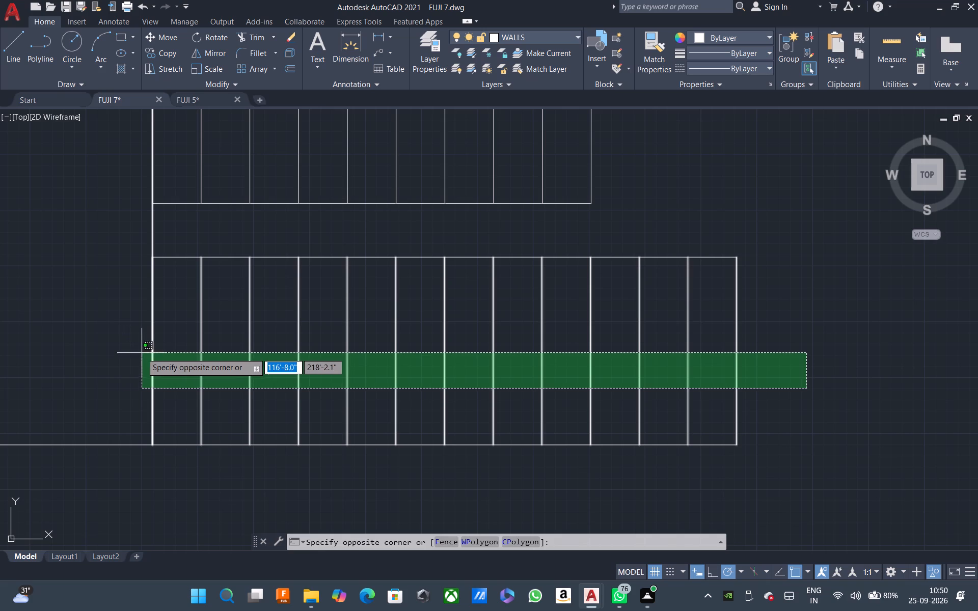
{"action": "scroll", "coordinate": [147, 355], "scroll_direction": "down", "scroll_amount": 2}
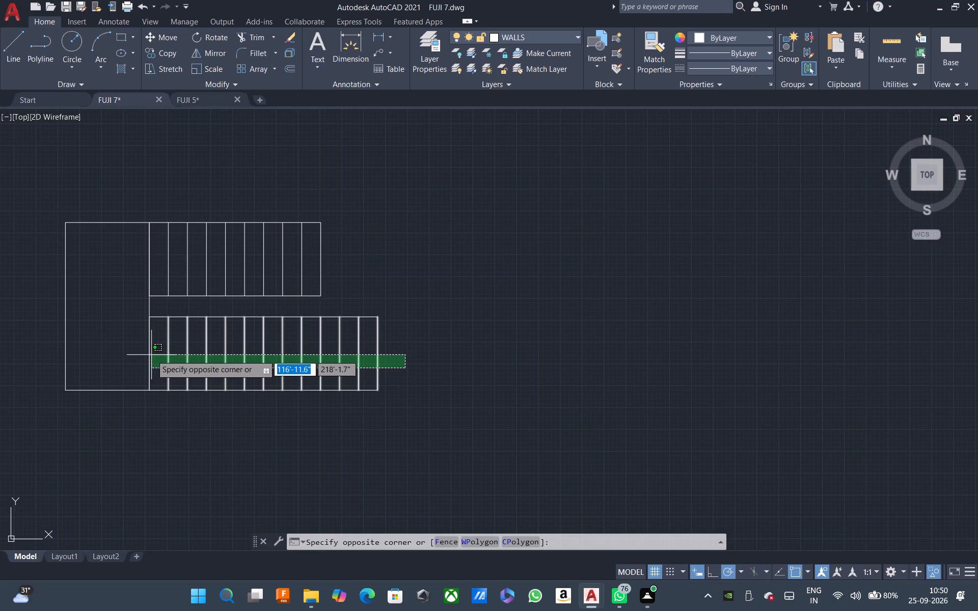
{"action": "key", "text": "Escape"}
{"action": "scroll", "coordinate": [143, 276], "scroll_direction": "up", "scroll_amount": 2}
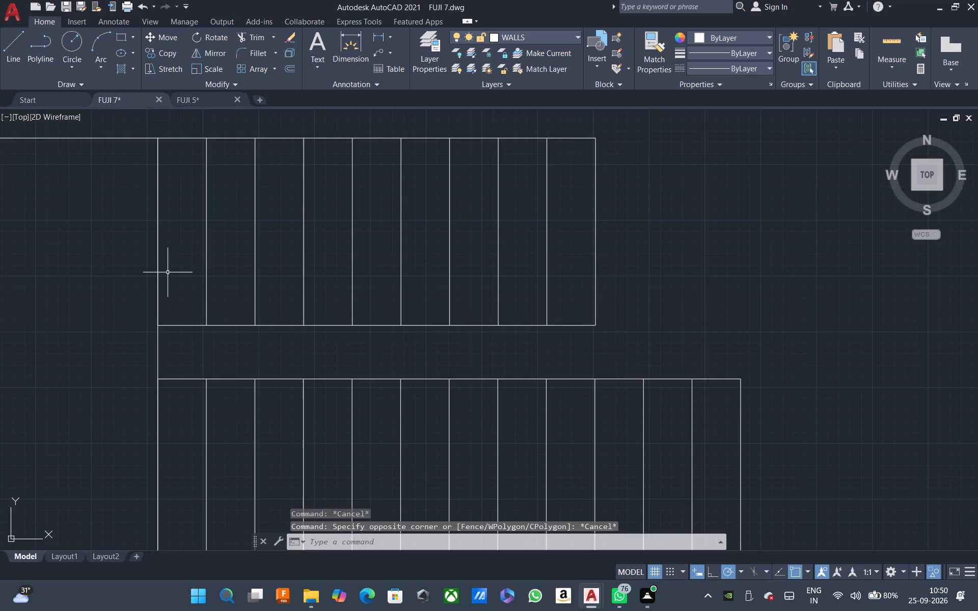
{"action": "scroll", "coordinate": [167, 272], "scroll_direction": "down", "scroll_amount": 3}
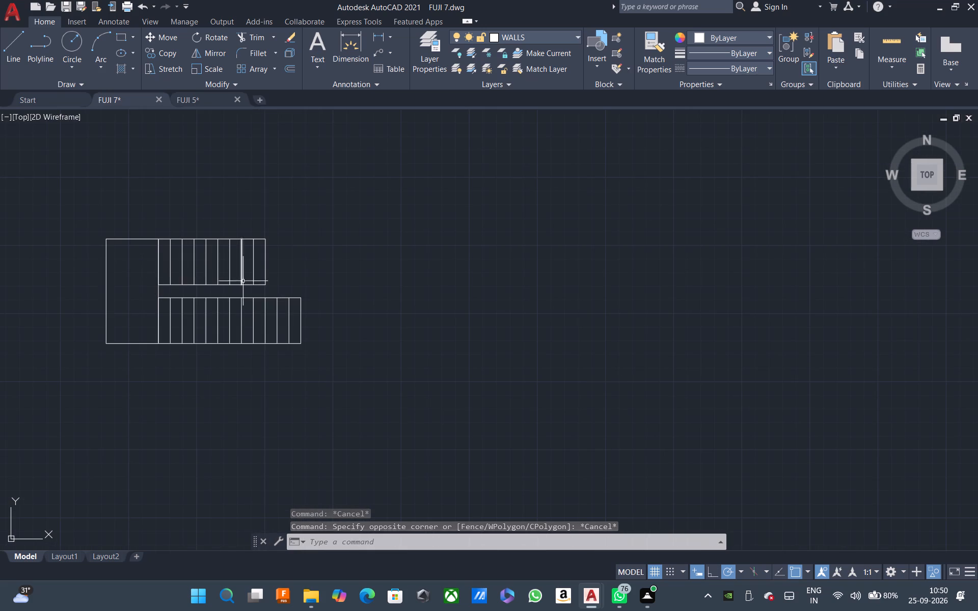
{"action": "left_click", "coordinate": [118, 275]}
{"action": "scroll", "coordinate": [262, 271], "scroll_direction": "up", "scroll_amount": 2}
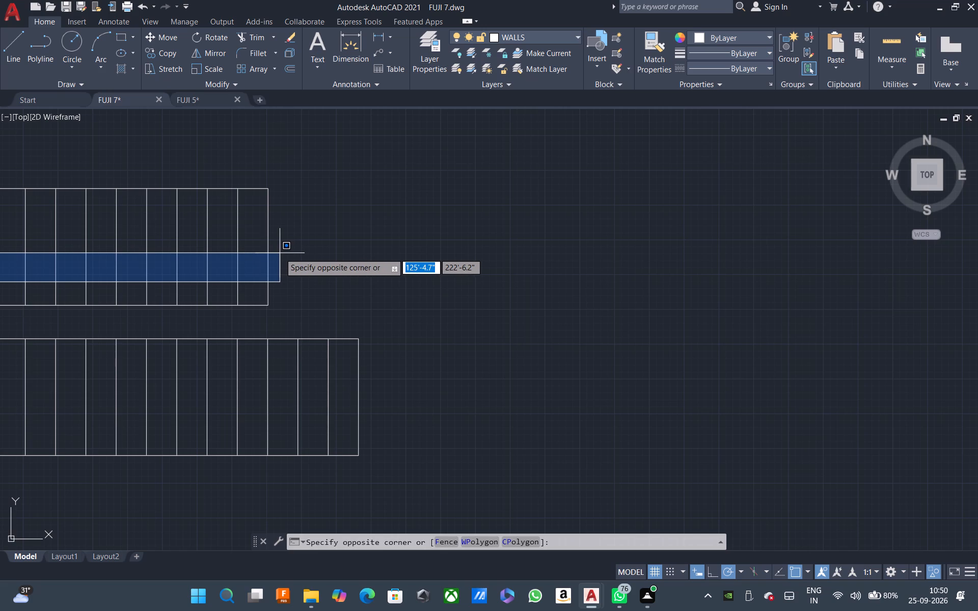
{"action": "key", "text": "Escape"}
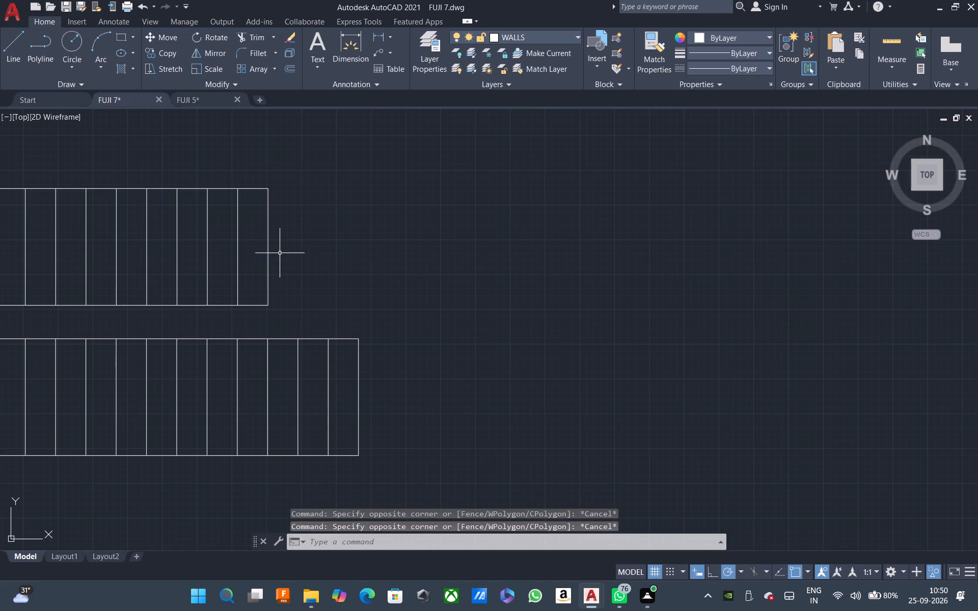
{"action": "scroll", "coordinate": [280, 253], "scroll_direction": "down", "scroll_amount": 3}
{"action": "scroll", "coordinate": [245, 270], "scroll_direction": "up", "scroll_amount": 1}
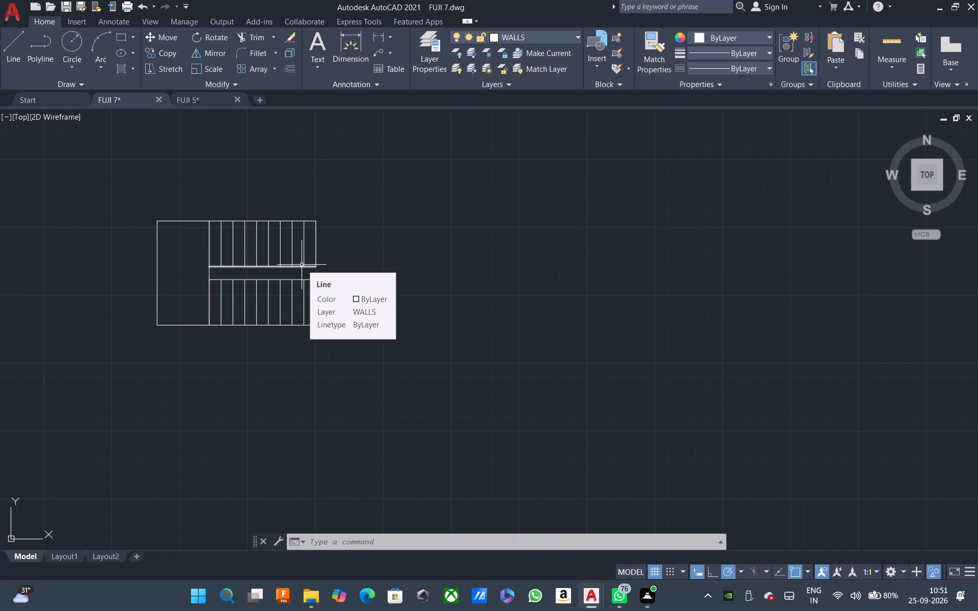
{"action": "key", "text": "Escape"}
{"action": "key", "text": "Escape"}
Move all the isolated staircase lines, including the landing outline, to the STAIRCASE layer.
{"action": "left_click", "coordinate": [418, 391]}
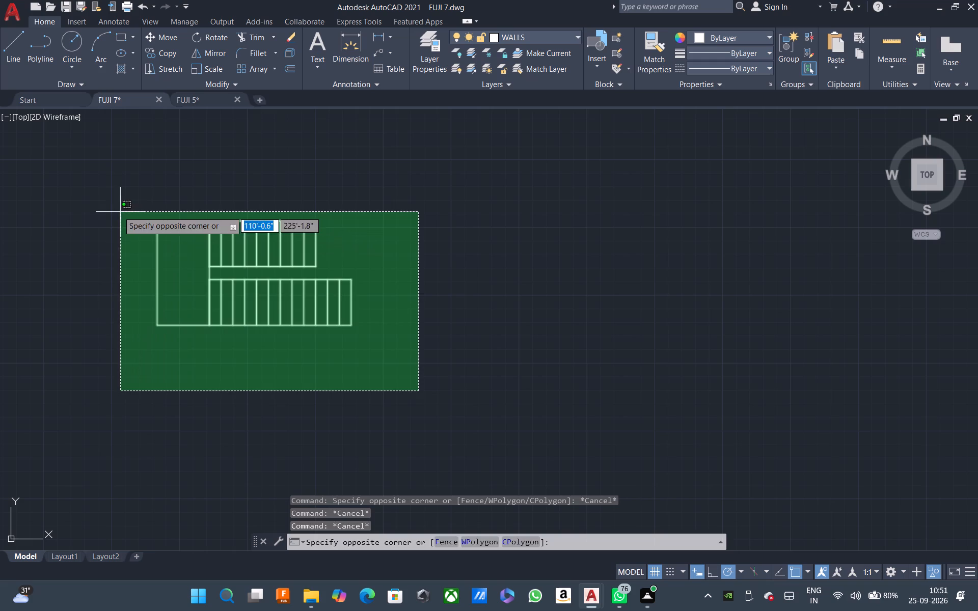
{"action": "left_click", "coordinate": [100, 205]}
{"action": "left_click", "coordinate": [514, 34]}
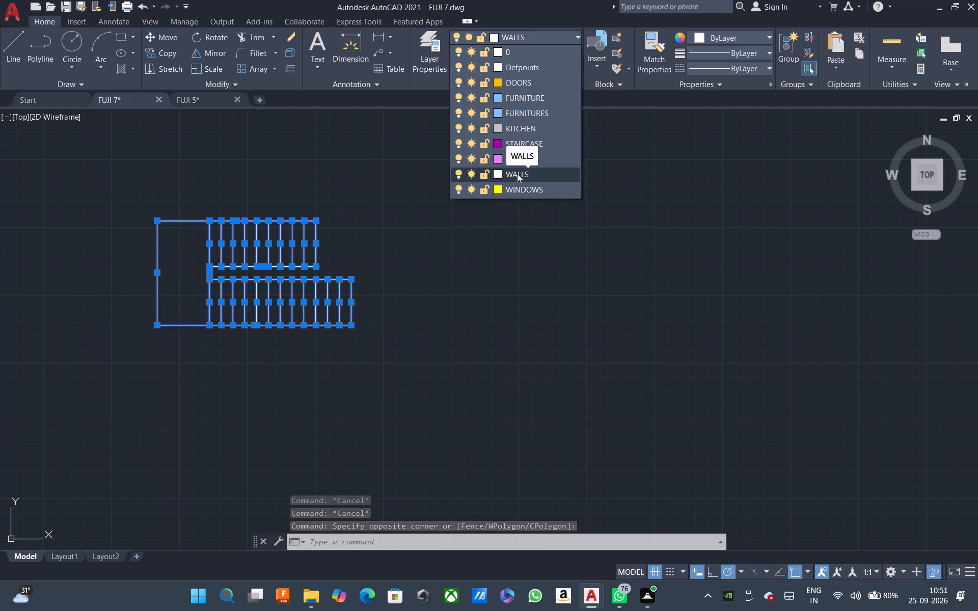
{"action": "left_click", "coordinate": [520, 146]}
{"action": "key", "text": "Escape"}
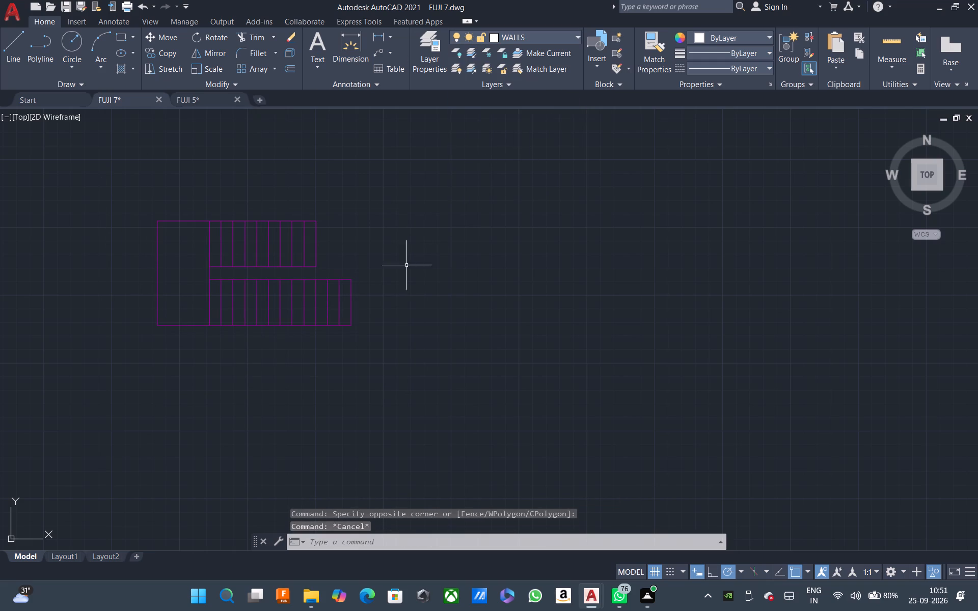
Join the staircase lines, with the whole two-flight stair and landing selected.
{"action": "left_click", "coordinate": [411, 338]}
{"action": "left_click", "coordinate": [106, 188]}
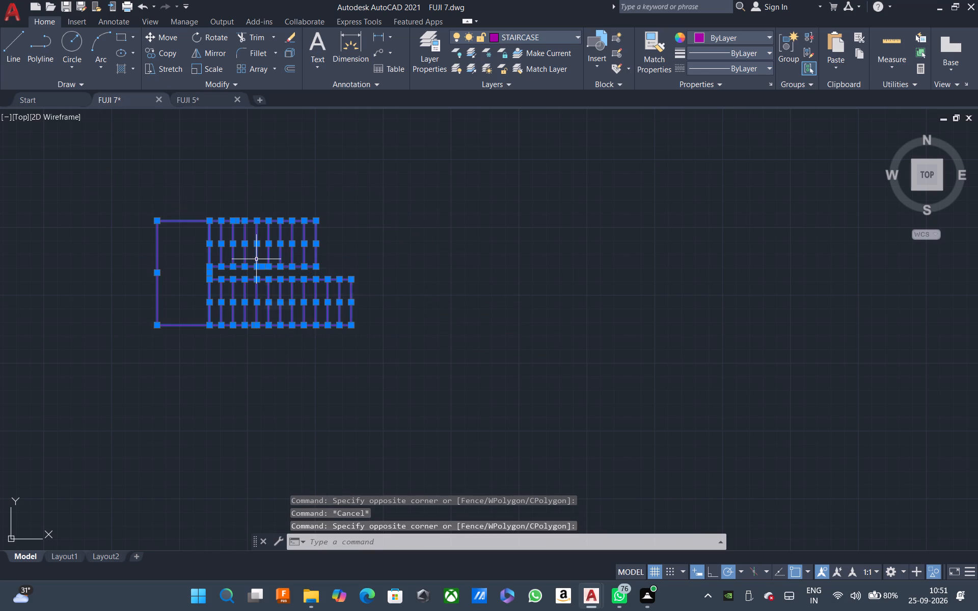
{"action": "type", "text": "J"}
{"action": "key", "text": "space"}
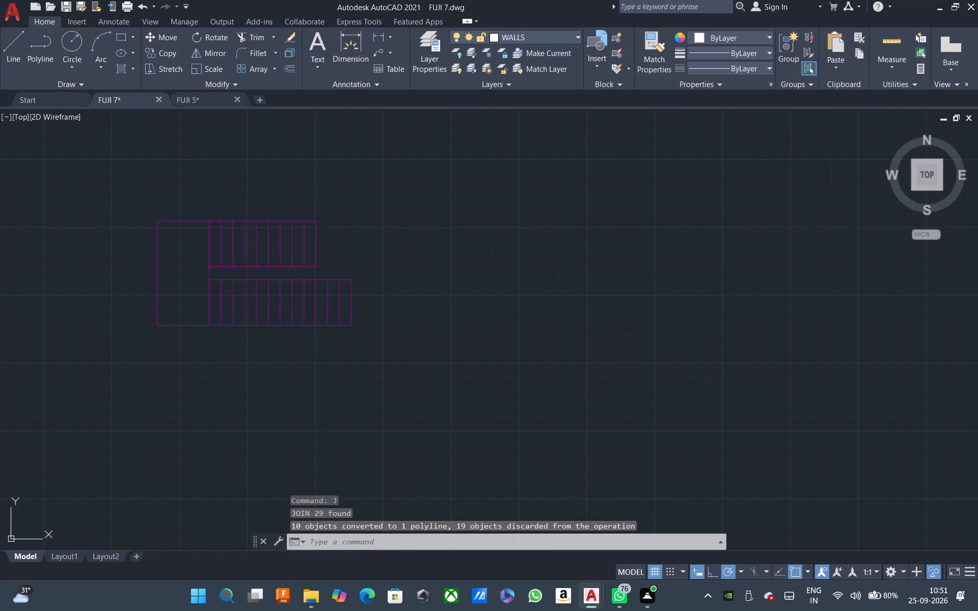
{"action": "key", "text": "Escape"}
{"action": "key", "text": "Escape"}
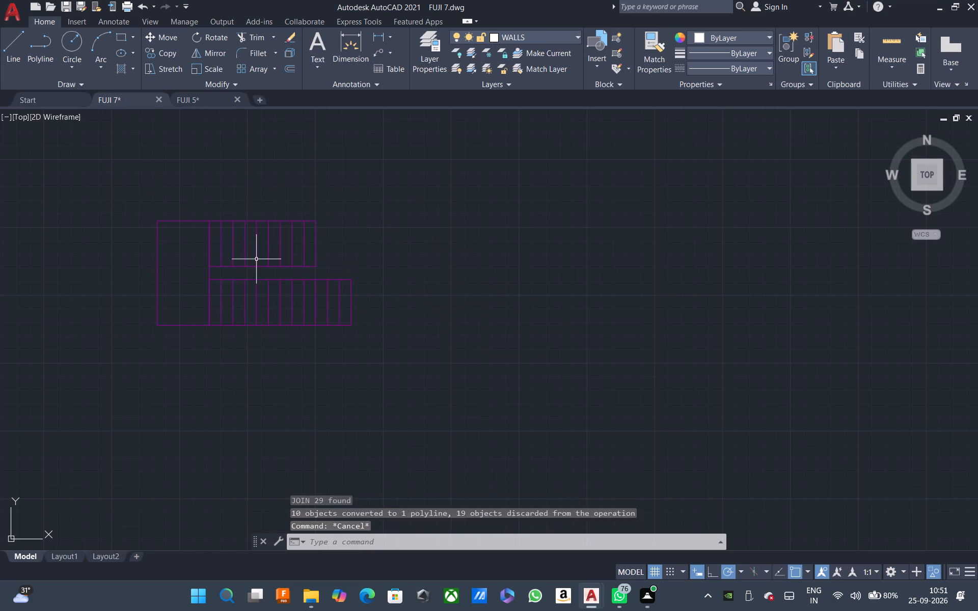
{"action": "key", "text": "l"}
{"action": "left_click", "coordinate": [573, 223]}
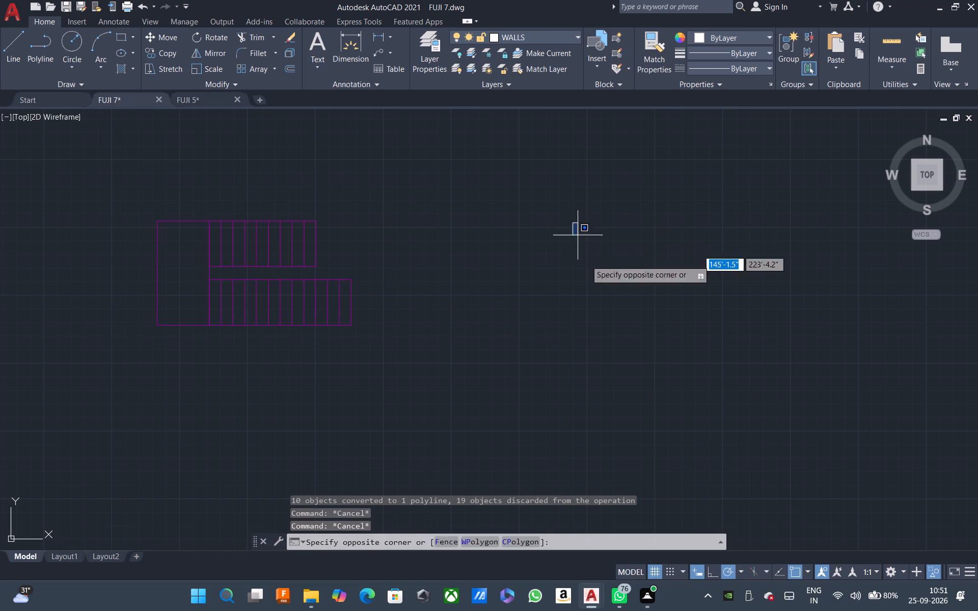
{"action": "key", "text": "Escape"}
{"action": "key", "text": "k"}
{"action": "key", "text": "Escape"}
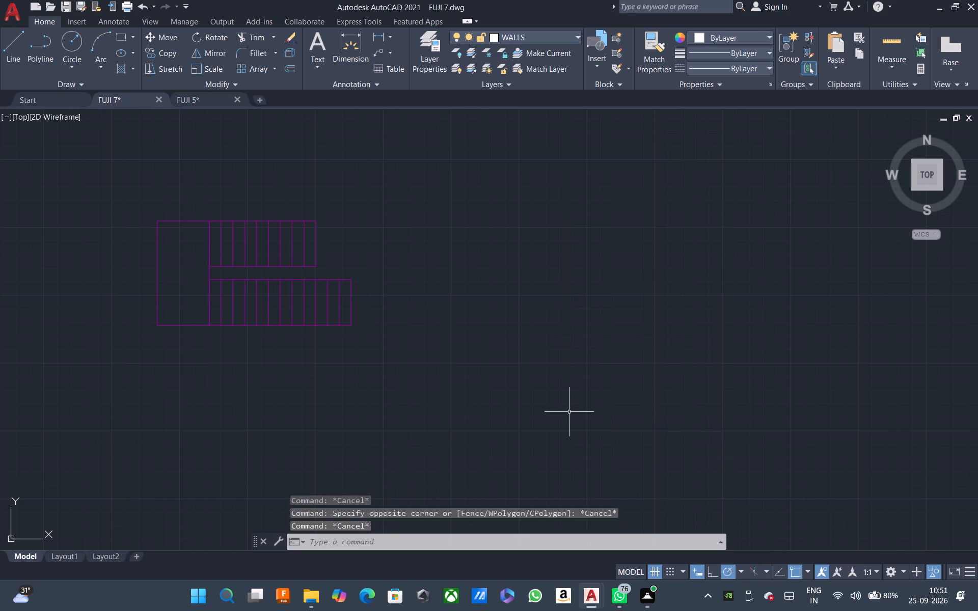
Draw a closed four-sided line shape east of the staircase, with an east side about 11'-8" and a sloping north side about 12'-11".
{"action": "key", "text": "l"}
{"action": "key", "text": "space"}
{"action": "left_click", "coordinate": [563, 203]}
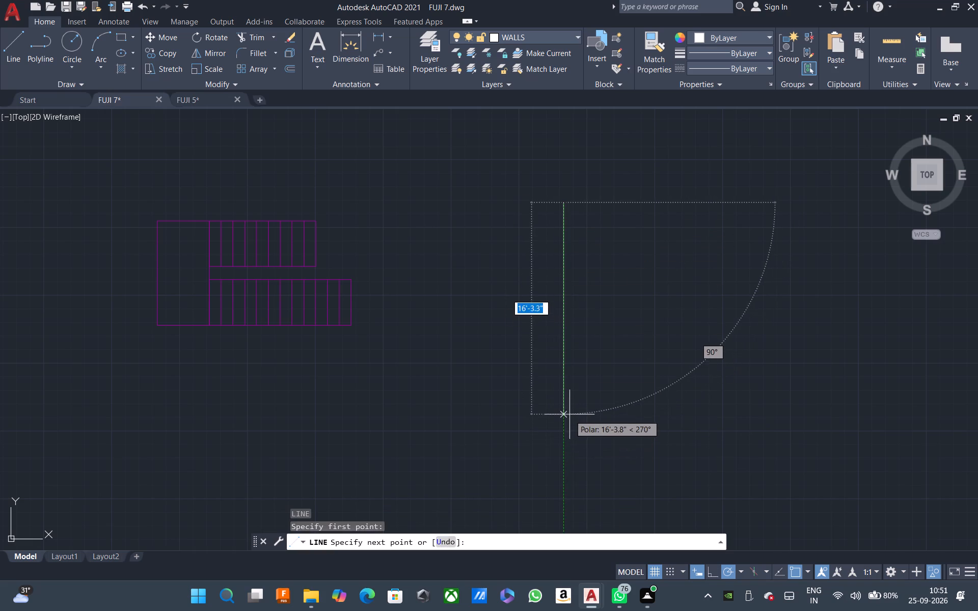
{"action": "left_click", "coordinate": [561, 397]}
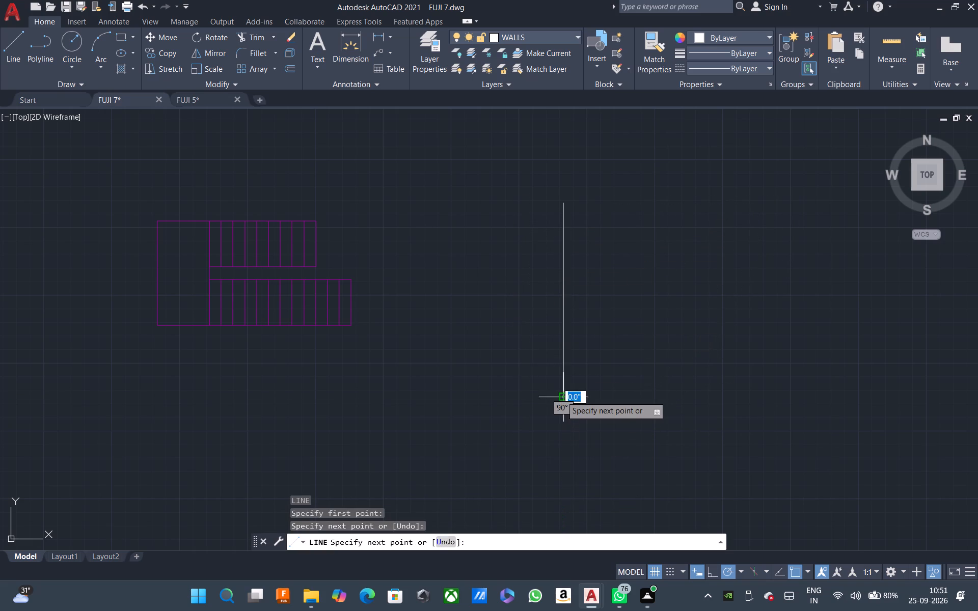
{"action": "scroll", "coordinate": [561, 396], "scroll_direction": "down", "scroll_amount": 3}
{"action": "middle_click_drag", "start_coordinate": [560, 392], "coordinate": [377, 355]}
{"action": "scroll", "coordinate": [392, 355], "scroll_direction": "up", "scroll_amount": 2}
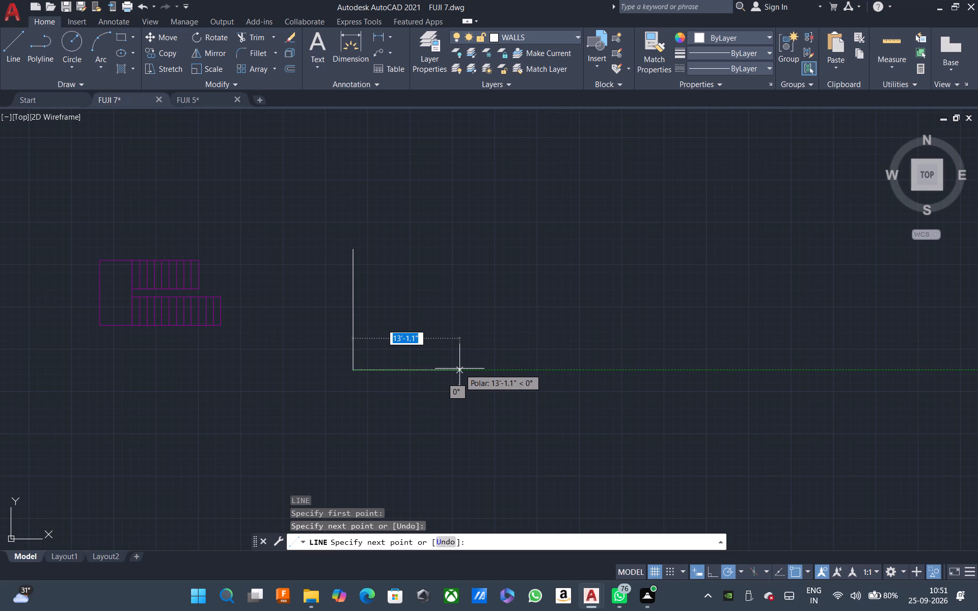
{"action": "left_click", "coordinate": [455, 369]}
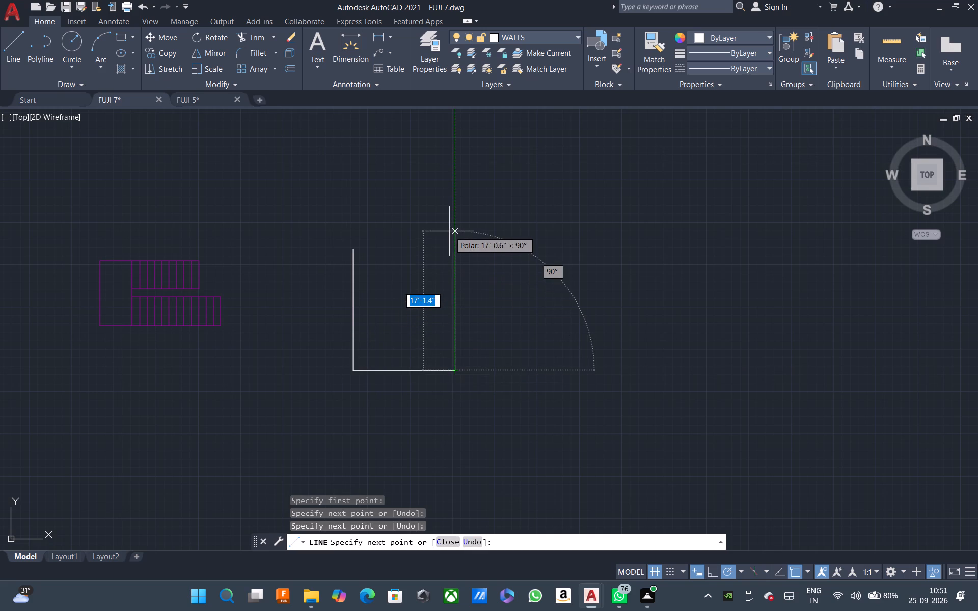
{"action": "left_click", "coordinate": [449, 275]}
{"action": "left_click", "coordinate": [351, 248]}
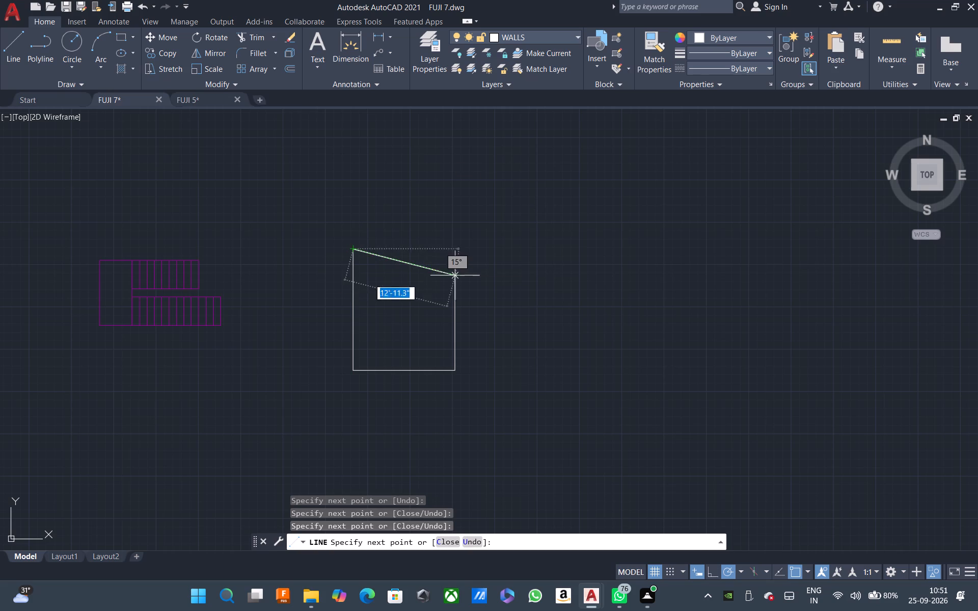
{"action": "key", "text": "Escape"}
Rotate the four-sided line shape east of the staircase about 45° clockwise, using a base point near its east side.
{"action": "left_click", "coordinate": [267, 239]}
{"action": "left_click", "coordinate": [510, 415]}
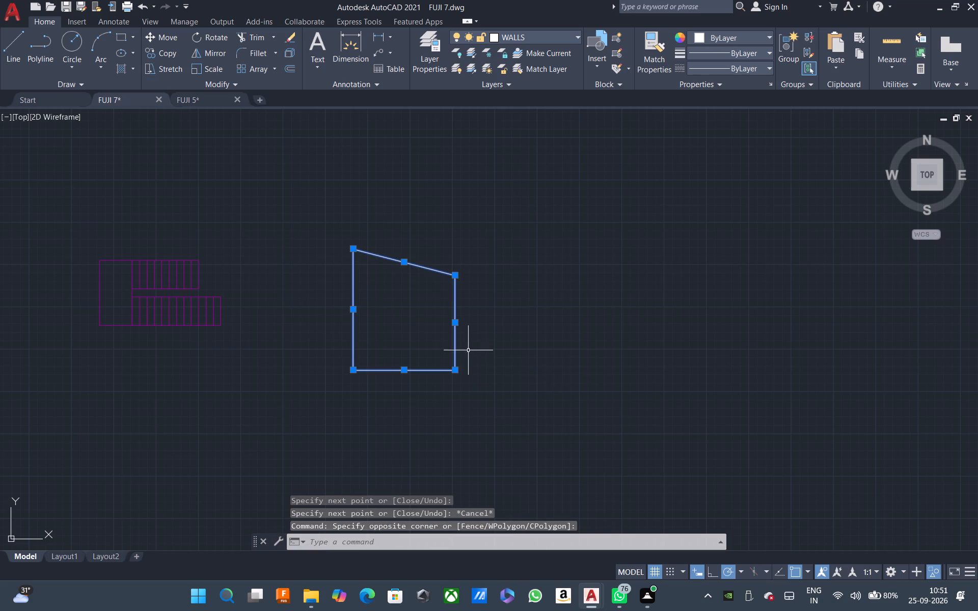
{"action": "key", "text": "Escape"}
{"action": "left_click", "coordinate": [316, 203]}
{"action": "left_click", "coordinate": [502, 420]}
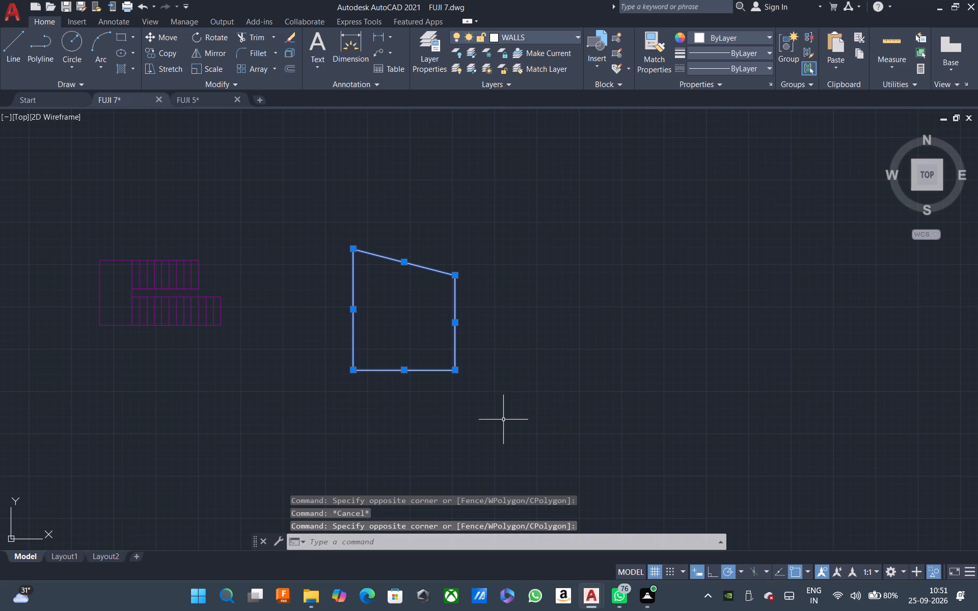
{"action": "type", "text": "RO"}
{"action": "key", "text": "space"}
{"action": "left_click", "coordinate": [459, 341]}
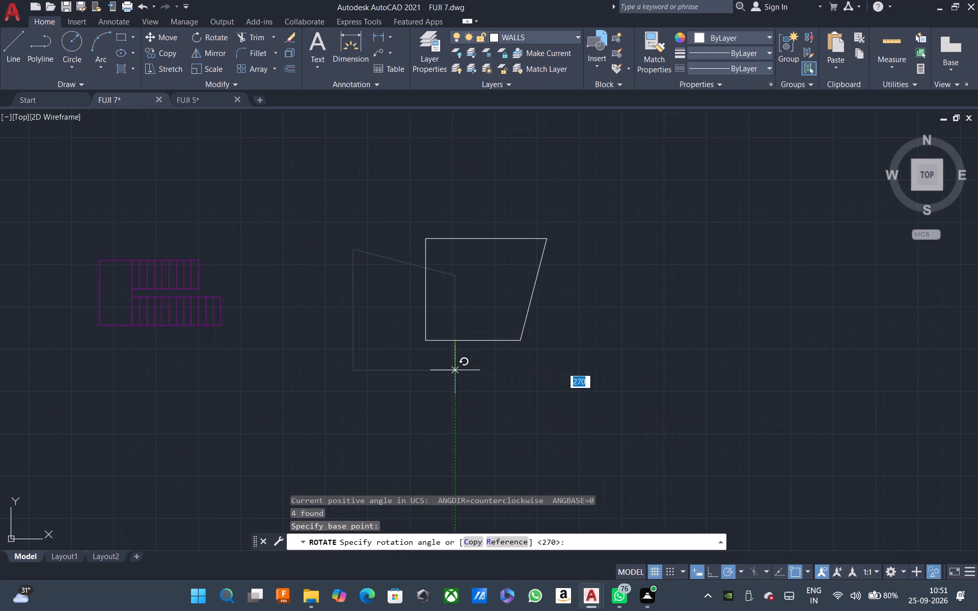
{"action": "left_click", "coordinate": [466, 352]}
{"action": "key", "text": "Escape"}
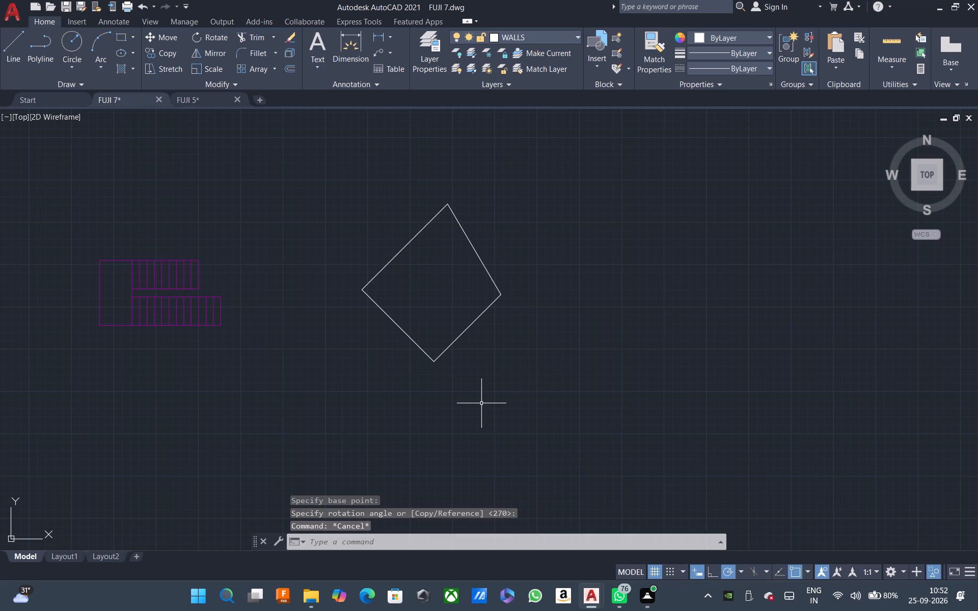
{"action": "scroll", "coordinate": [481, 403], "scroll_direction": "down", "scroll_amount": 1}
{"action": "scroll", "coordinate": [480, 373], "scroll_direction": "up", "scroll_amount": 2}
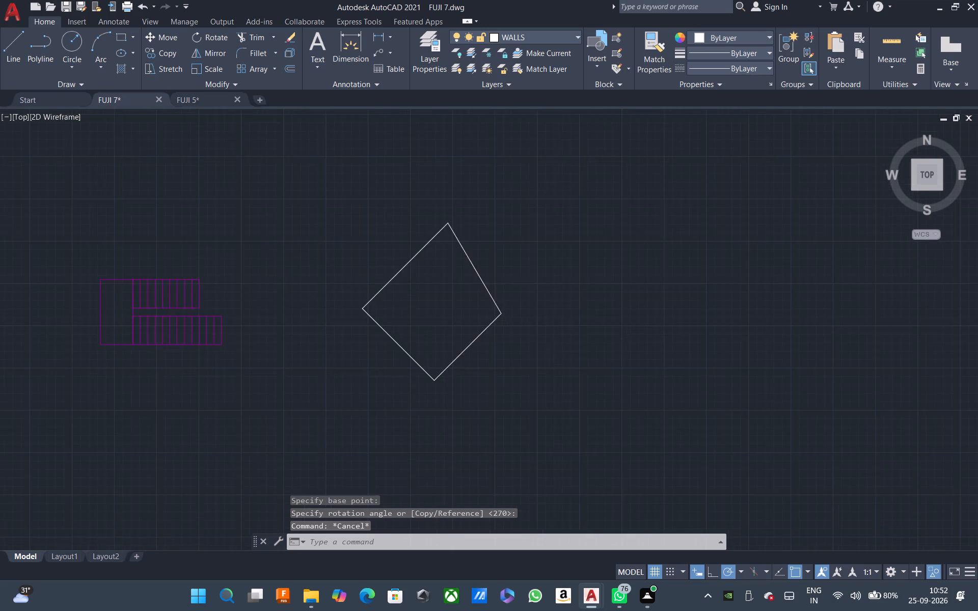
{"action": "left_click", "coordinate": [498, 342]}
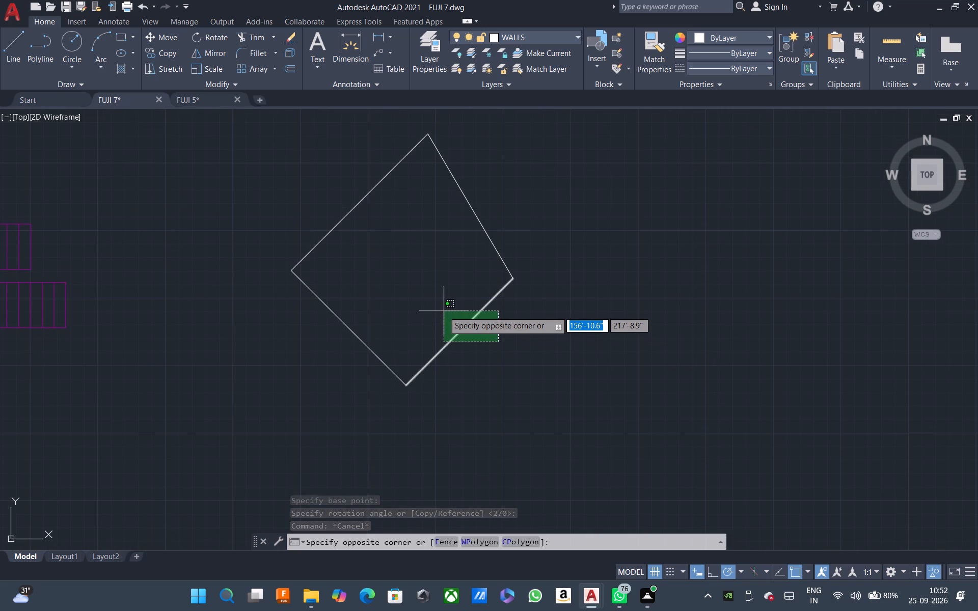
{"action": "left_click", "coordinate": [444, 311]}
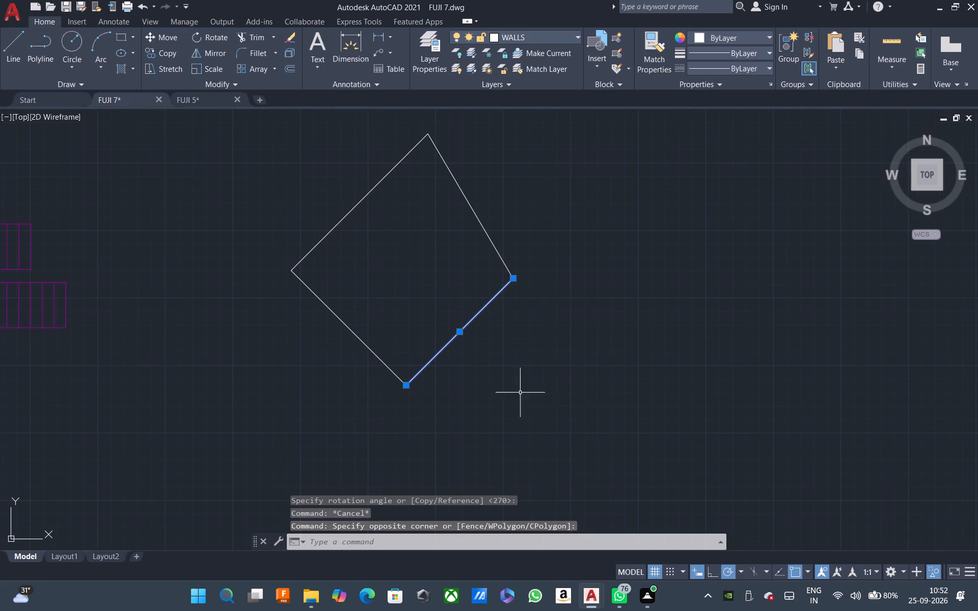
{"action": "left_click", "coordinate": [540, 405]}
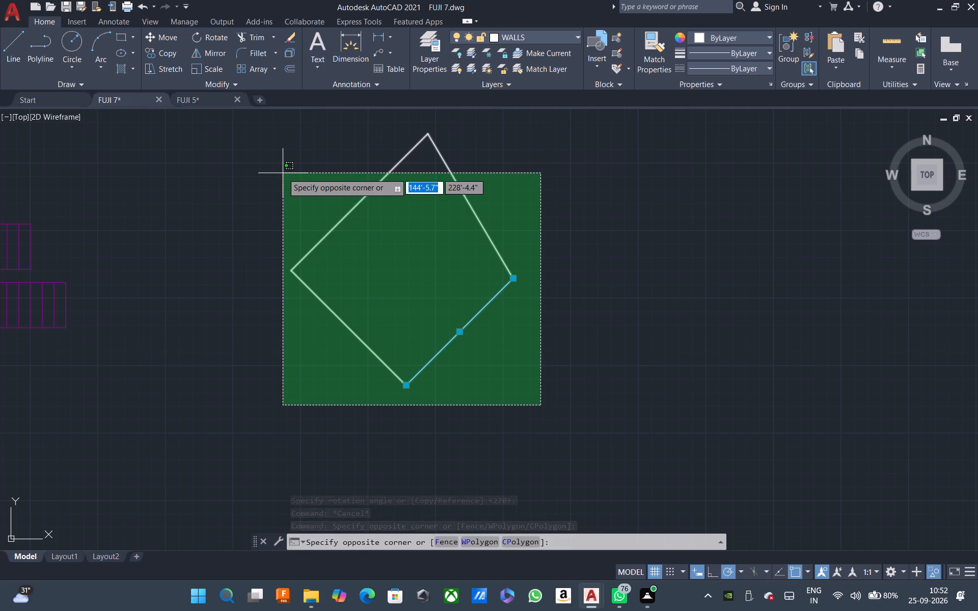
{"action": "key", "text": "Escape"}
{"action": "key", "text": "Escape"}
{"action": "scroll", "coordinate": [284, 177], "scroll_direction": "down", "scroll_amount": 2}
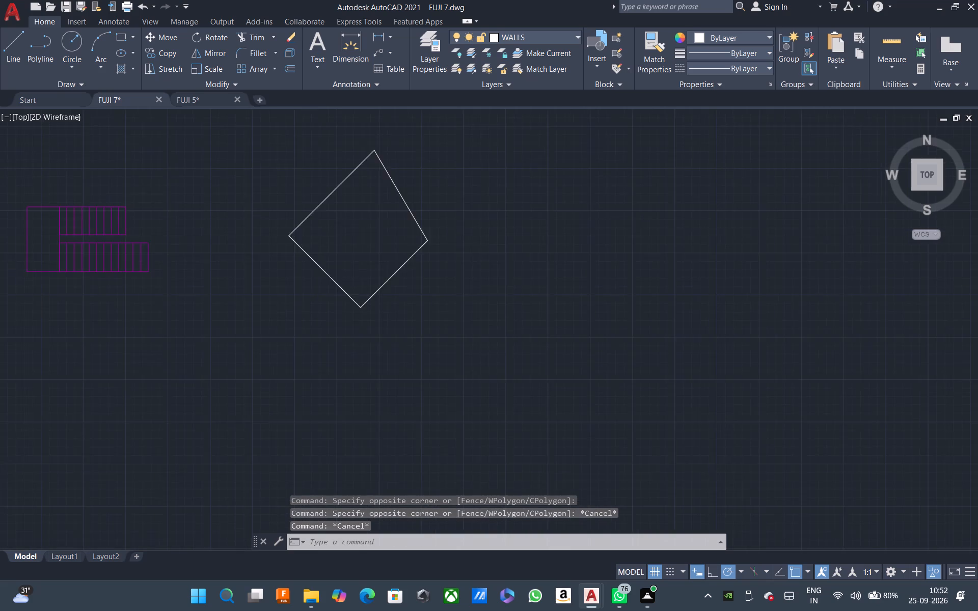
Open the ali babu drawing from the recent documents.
{"action": "left_click", "coordinate": [63, 101]}
{"action": "scroll", "coordinate": [410, 265], "scroll_direction": "down", "scroll_amount": 3}
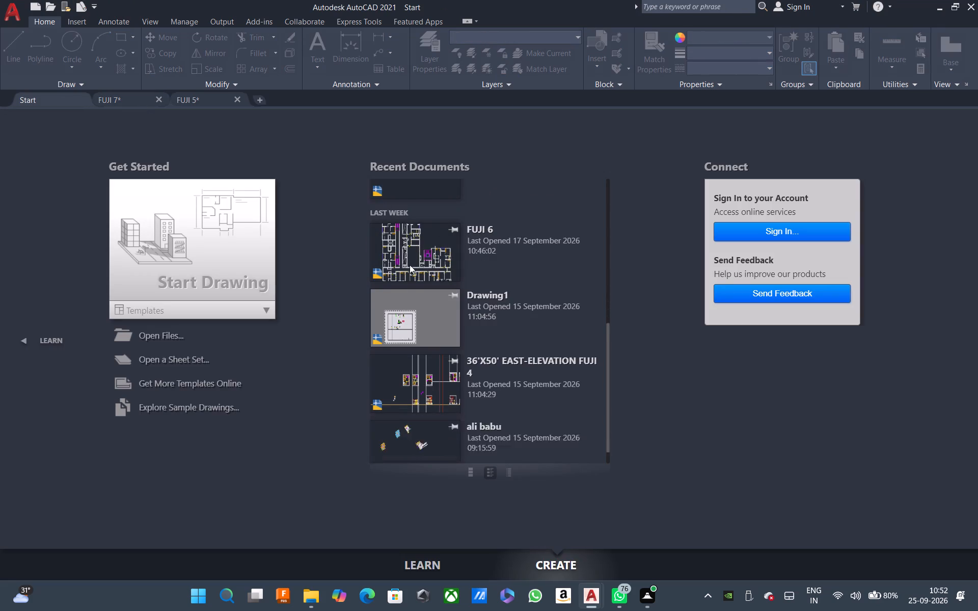
{"action": "scroll", "coordinate": [426, 305], "scroll_direction": "down", "scroll_amount": 3}
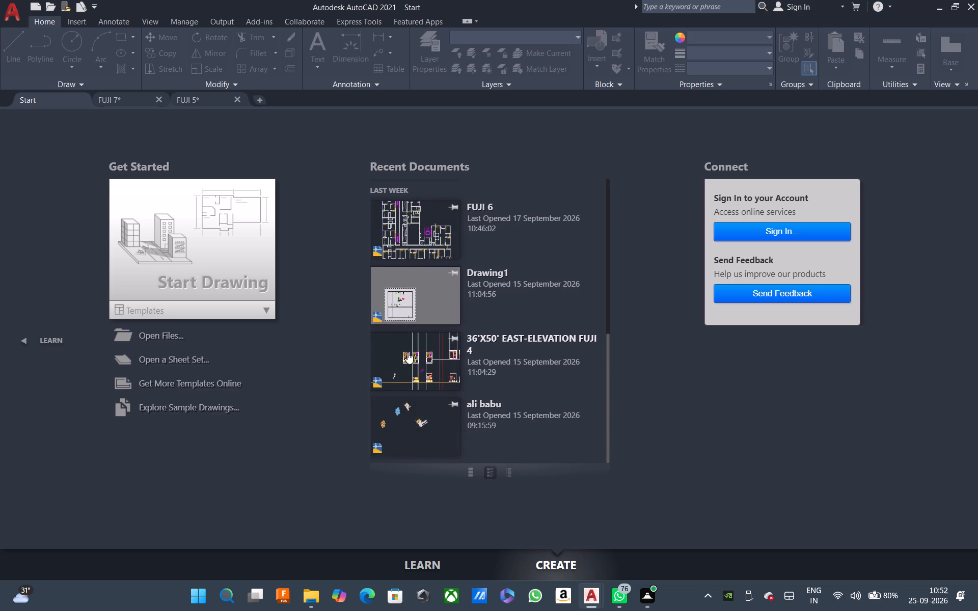
{"action": "left_click", "coordinate": [421, 422]}
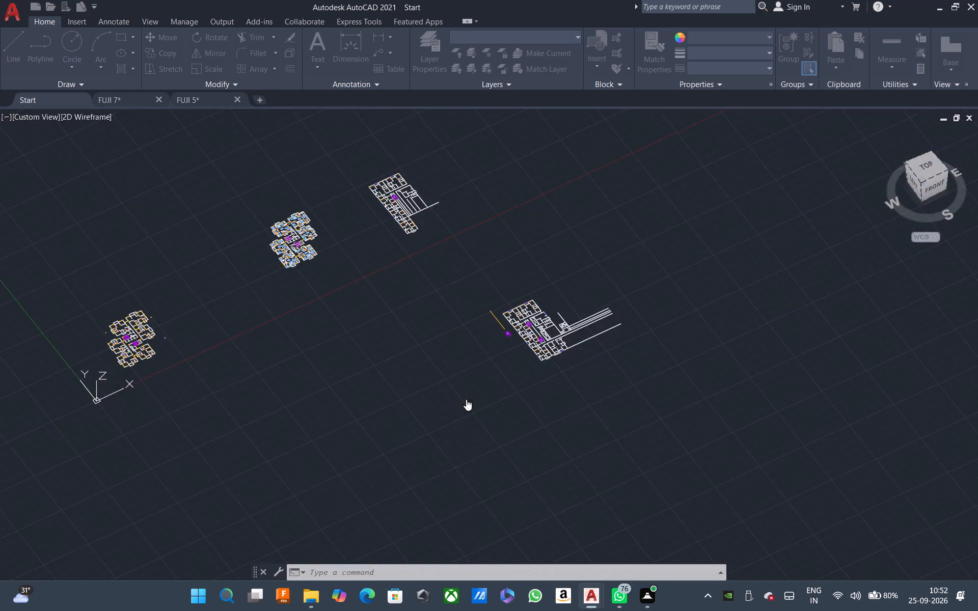
Look through the recent documents again and return to the FUJI 7 drawing.
{"action": "left_click", "coordinate": [41, 101]}
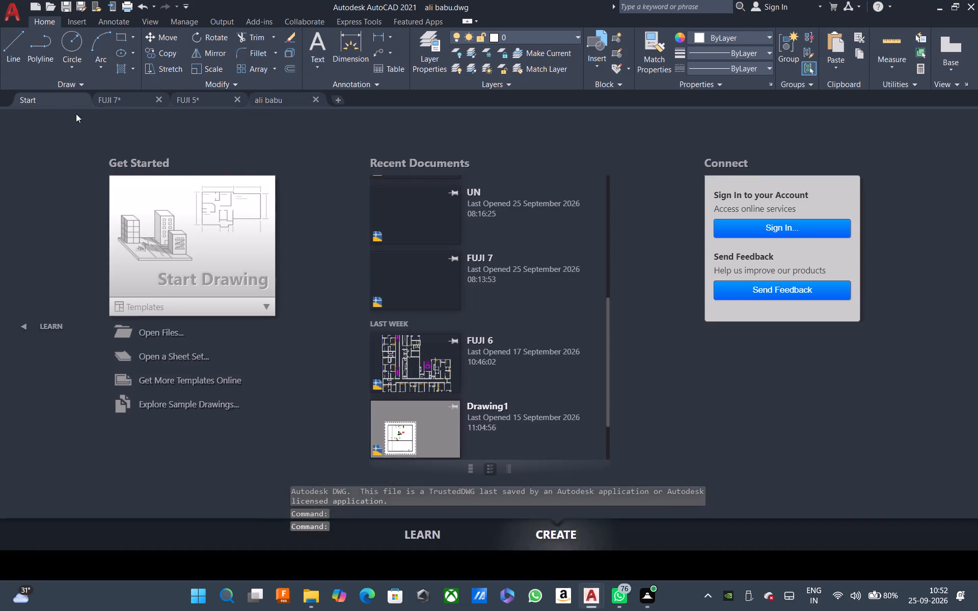
{"action": "scroll", "coordinate": [423, 364], "scroll_direction": "down", "scroll_amount": 8}
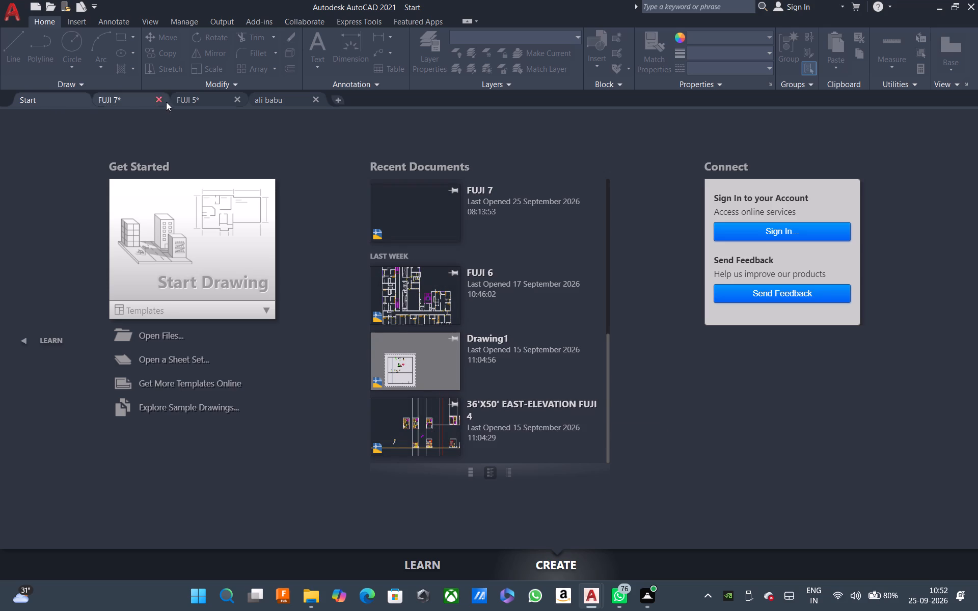
{"action": "left_click", "coordinate": [117, 103]}
Draw a closed four-sided line shape inside the rotated one, starting on its northwest side, with south side about 9'-1" and east side about 7'-3".
{"action": "scroll", "coordinate": [290, 205], "scroll_direction": "up", "scroll_amount": 1}
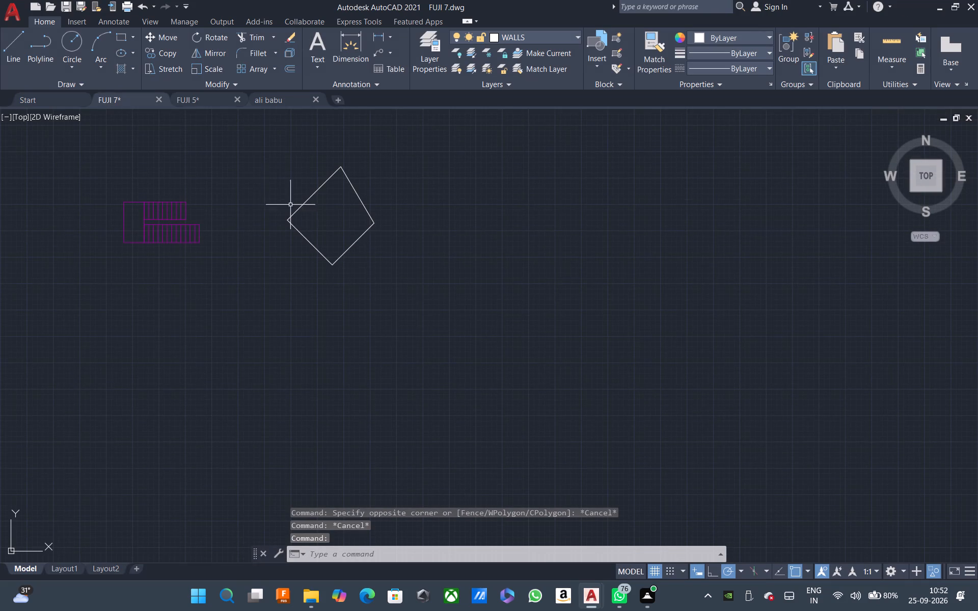
{"action": "scroll", "coordinate": [290, 205], "scroll_direction": "up", "scroll_amount": 2}
{"action": "scroll", "coordinate": [413, 274], "scroll_direction": "down", "scroll_amount": 2}
{"action": "scroll", "coordinate": [392, 247], "scroll_direction": "up", "scroll_amount": 2}
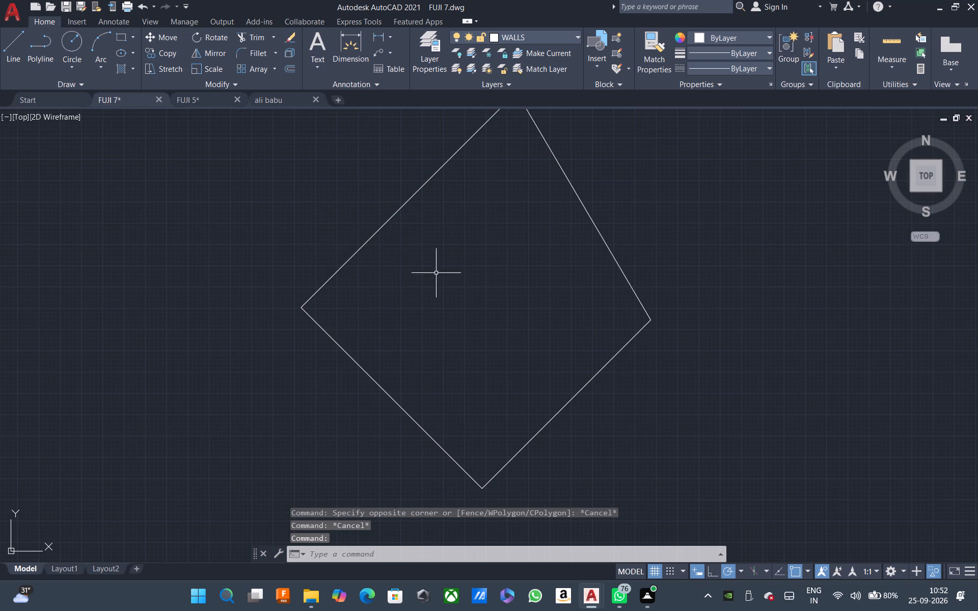
{"action": "scroll", "coordinate": [401, 252], "scroll_direction": "down", "scroll_amount": 1}
{"action": "key", "text": "l"}
{"action": "key", "text": "space"}
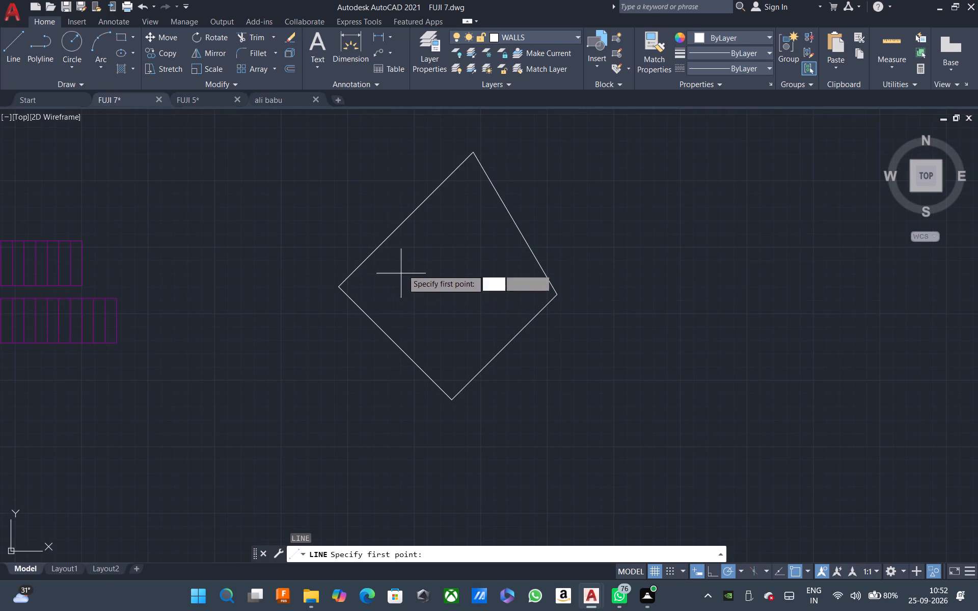
{"action": "left_click", "coordinate": [393, 245]}
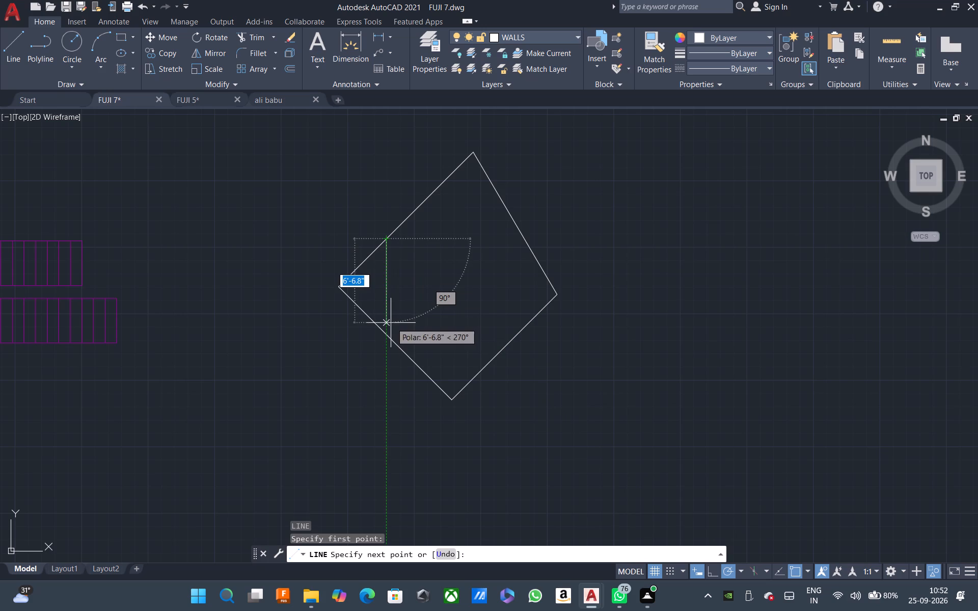
{"action": "left_click", "coordinate": [382, 326]}
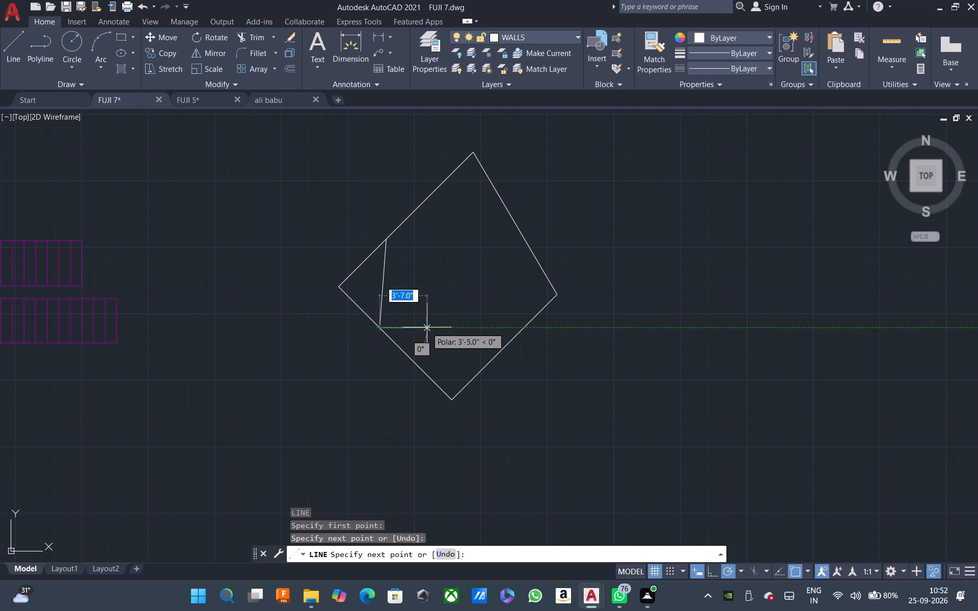
{"action": "left_click", "coordinate": [496, 327]}
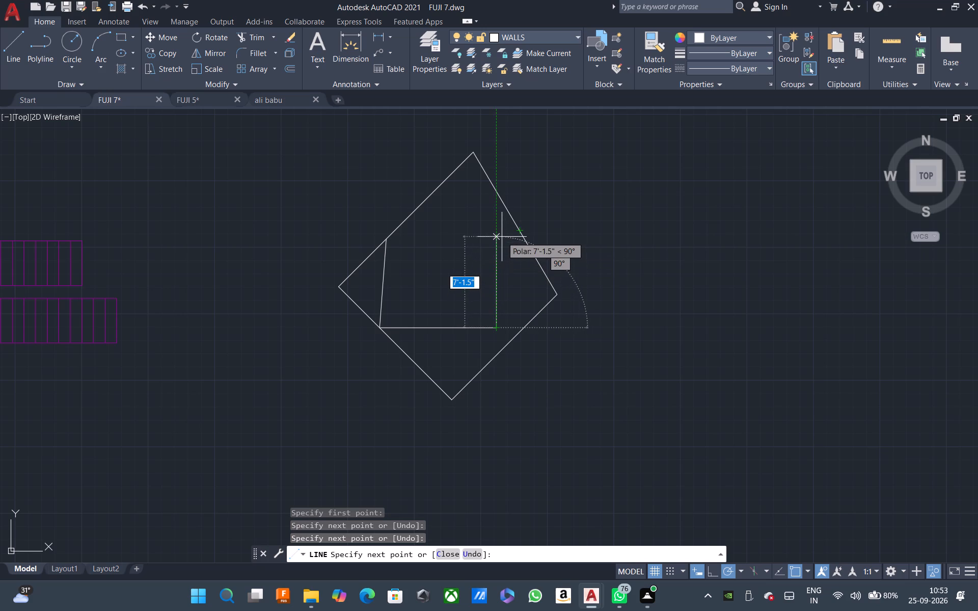
{"action": "left_click", "coordinate": [501, 235]}
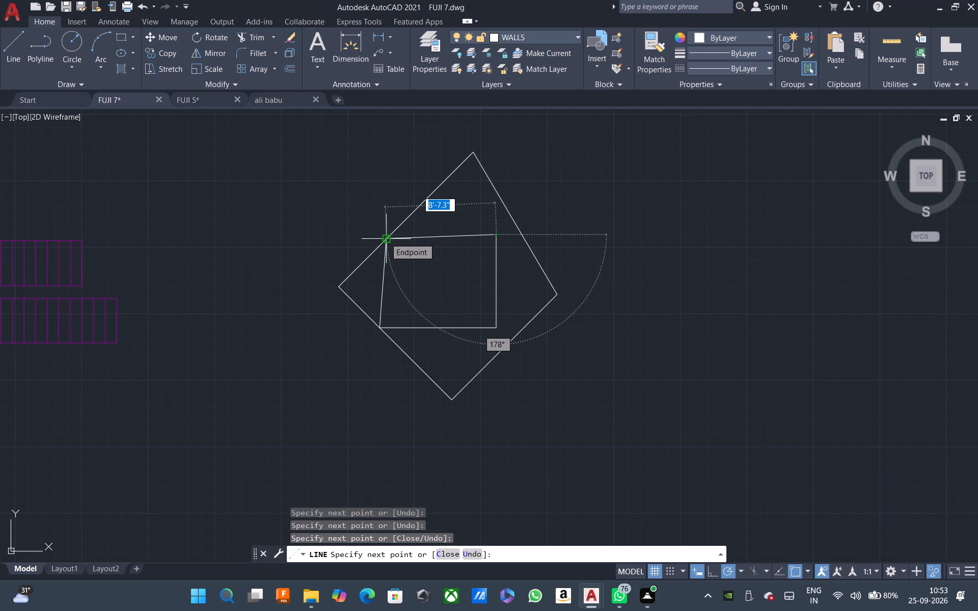
{"action": "left_click", "coordinate": [386, 238]}
{"action": "key", "text": "Escape"}
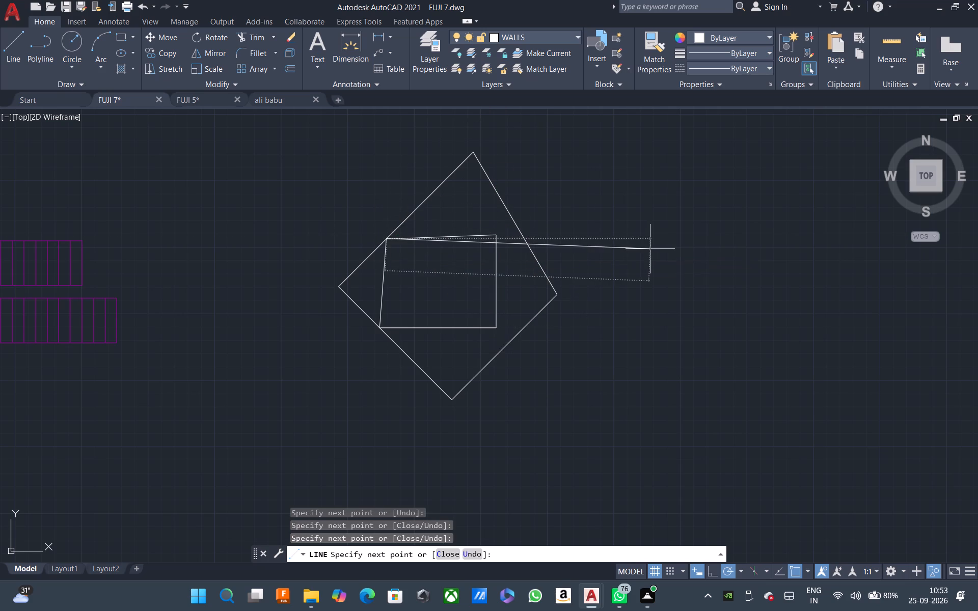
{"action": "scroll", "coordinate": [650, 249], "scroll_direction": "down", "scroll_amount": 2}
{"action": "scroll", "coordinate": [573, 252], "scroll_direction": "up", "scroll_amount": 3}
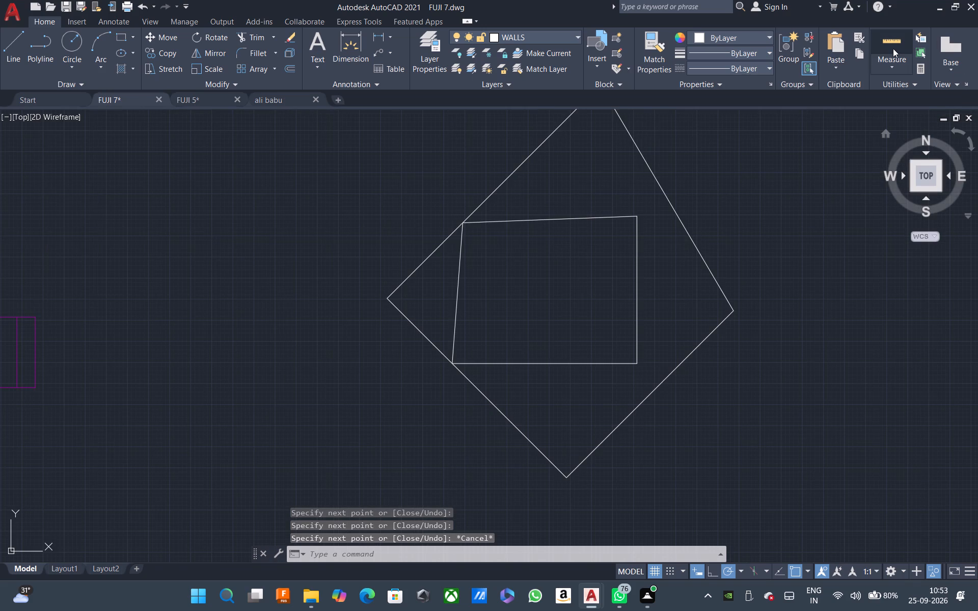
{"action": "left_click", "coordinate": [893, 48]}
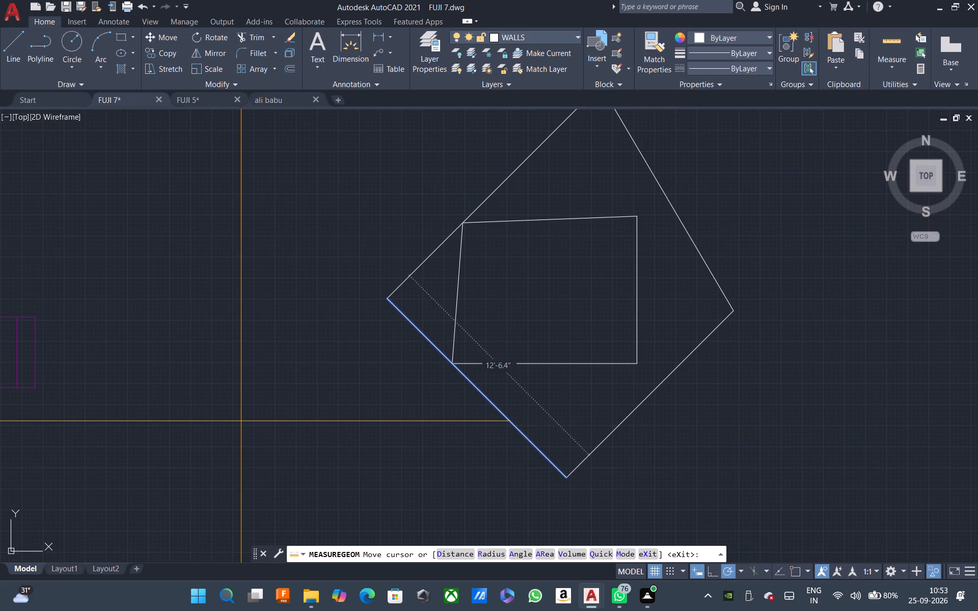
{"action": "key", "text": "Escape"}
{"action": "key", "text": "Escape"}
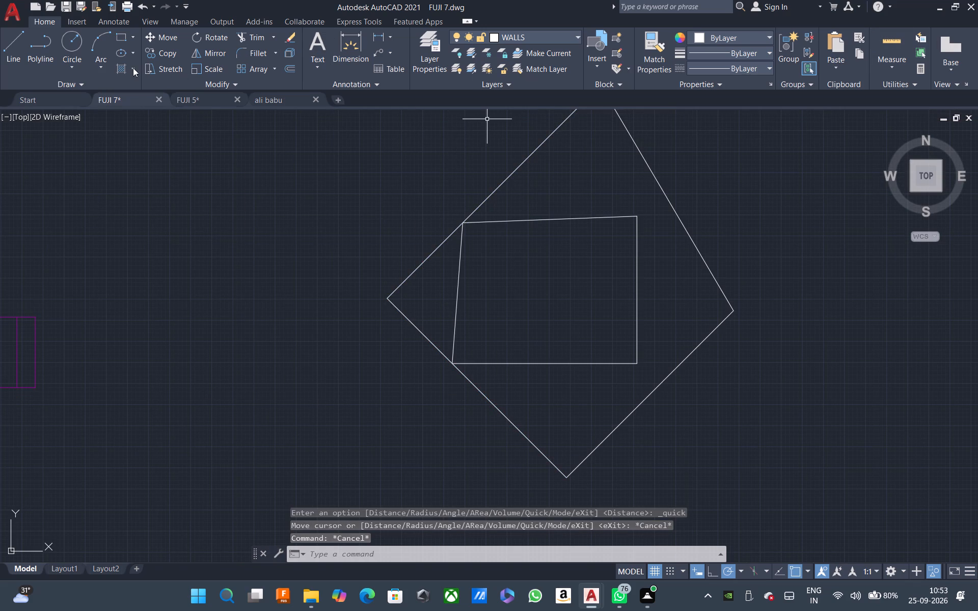
Add linear dimensions to the north and east sides of the inner four-sided shape.
{"action": "left_click", "coordinate": [372, 38]}
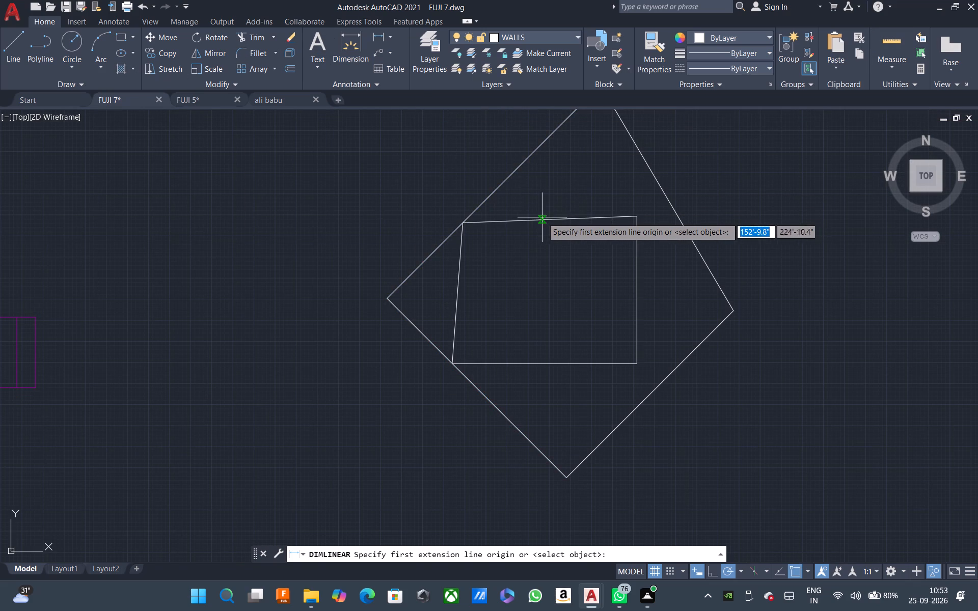
{"action": "left_click", "coordinate": [465, 223]}
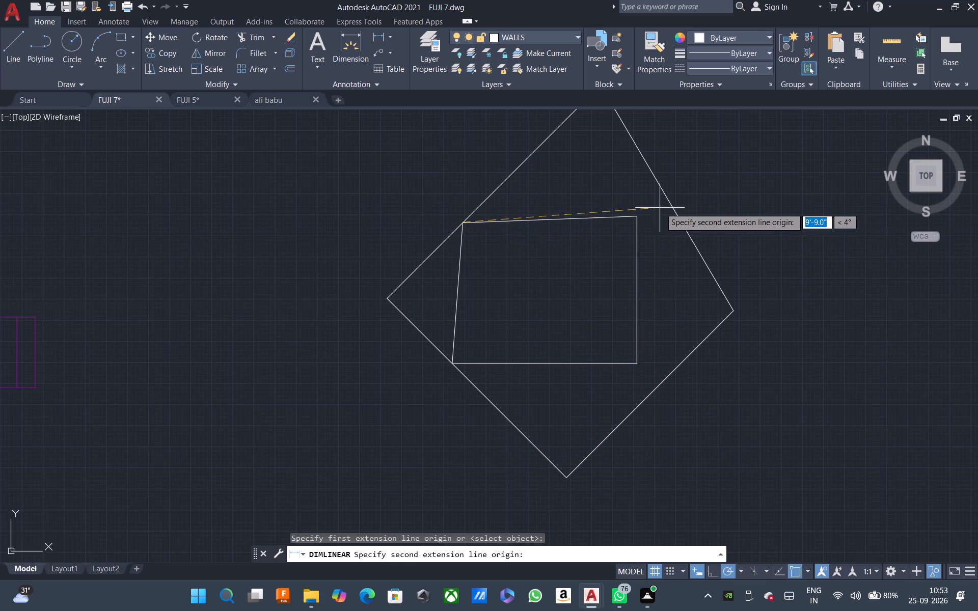
{"action": "left_click", "coordinate": [633, 218]}
{"action": "left_click", "coordinate": [632, 203]}
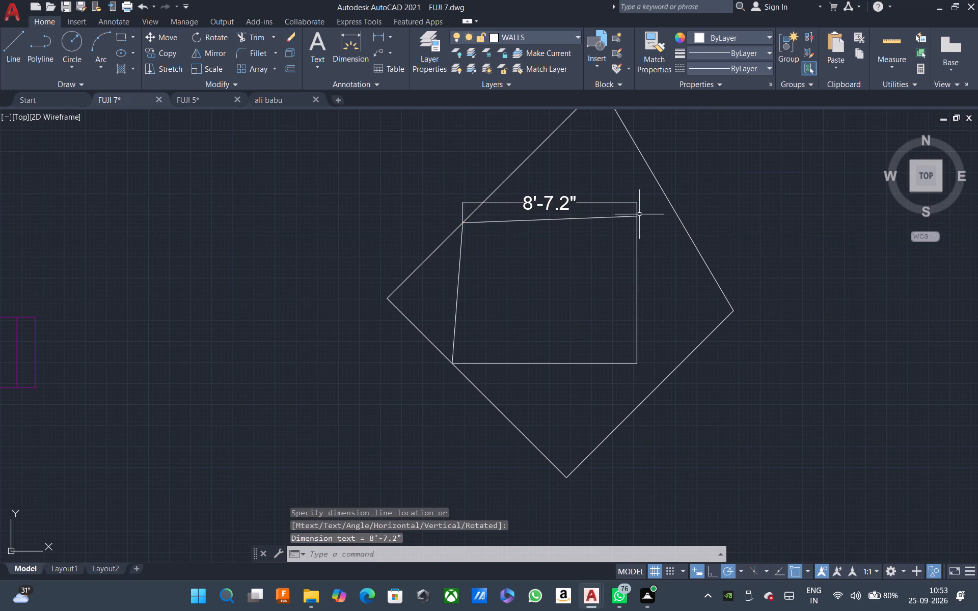
{"action": "key", "text": "space"}
{"action": "left_click", "coordinate": [638, 215]}
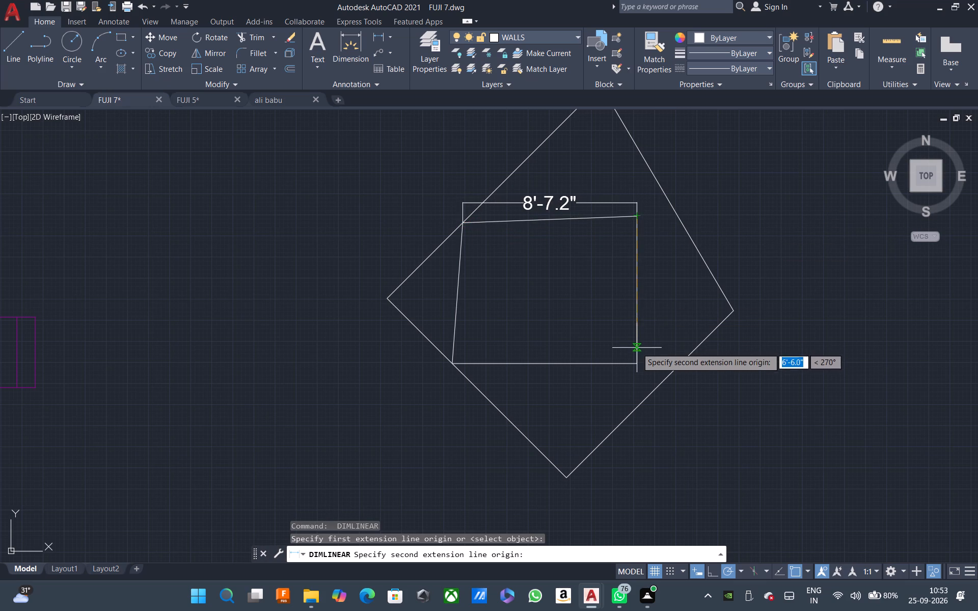
{"action": "left_click", "coordinate": [637, 360]}
{"action": "left_click", "coordinate": [657, 360]}
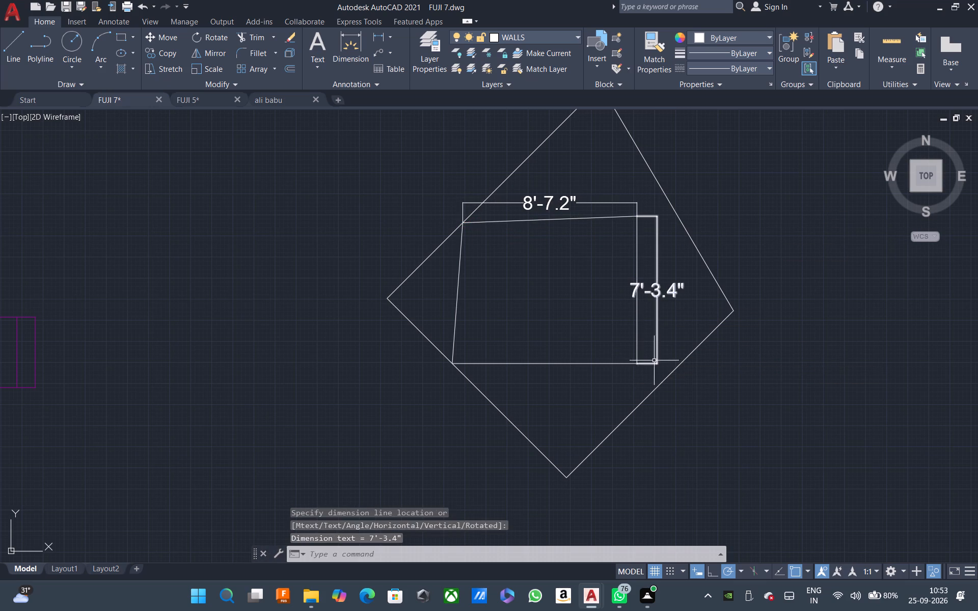
Add linear dimensions to the inner shape's south side and the vertical extent of its west side.
{"action": "key", "text": "space"}
{"action": "left_click", "coordinate": [635, 364]}
{"action": "left_click", "coordinate": [451, 365]}
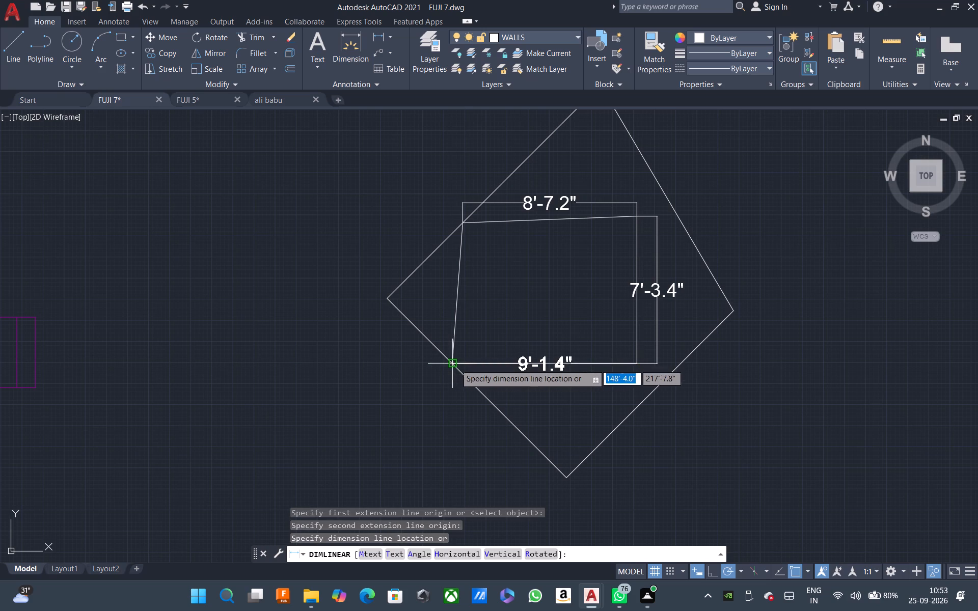
{"action": "left_click", "coordinate": [457, 382]}
{"action": "key", "text": "space"}
{"action": "left_click", "coordinate": [452, 362]}
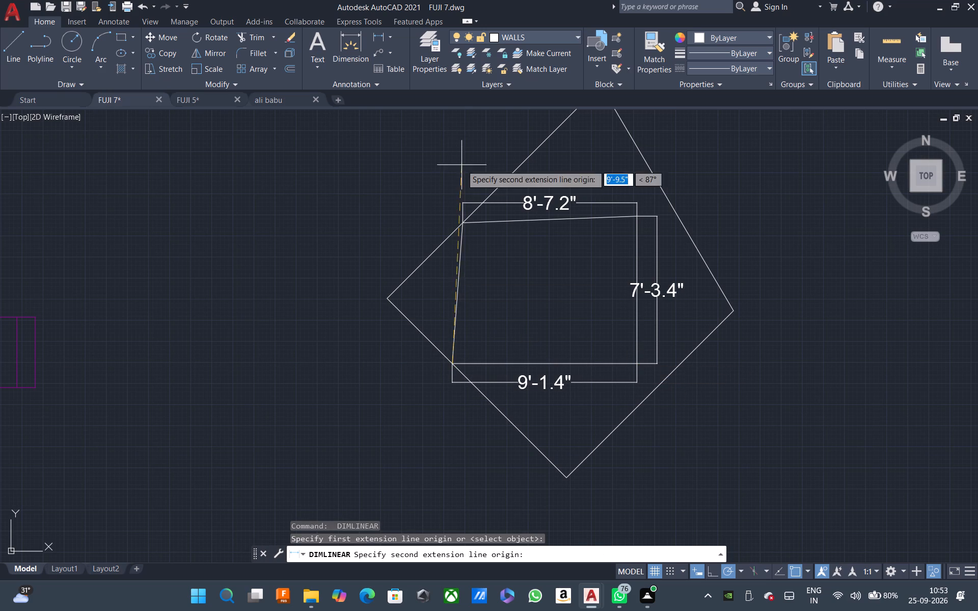
{"action": "left_click", "coordinate": [459, 223]}
{"action": "left_click", "coordinate": [433, 216]}
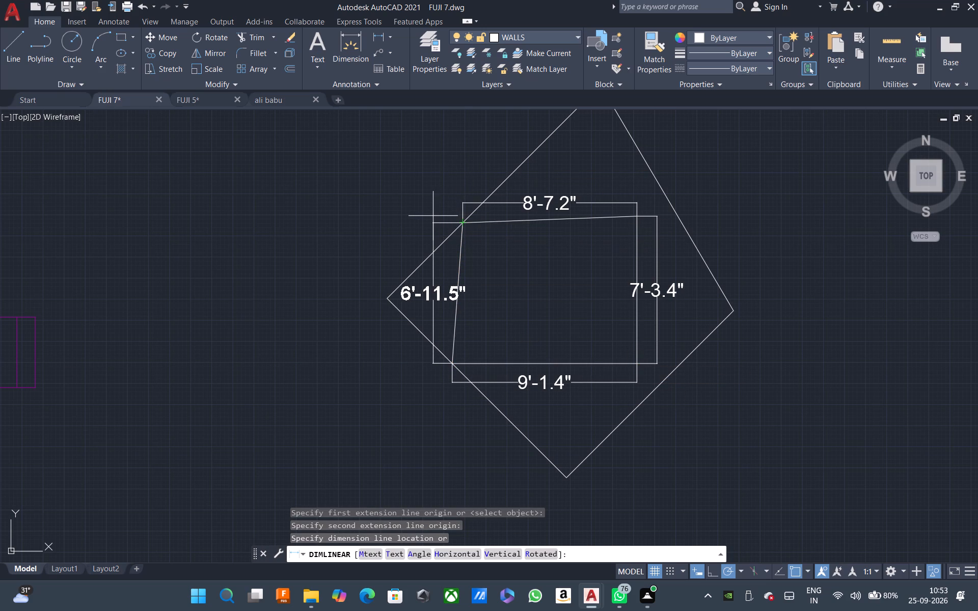
{"action": "key", "text": "Escape"}
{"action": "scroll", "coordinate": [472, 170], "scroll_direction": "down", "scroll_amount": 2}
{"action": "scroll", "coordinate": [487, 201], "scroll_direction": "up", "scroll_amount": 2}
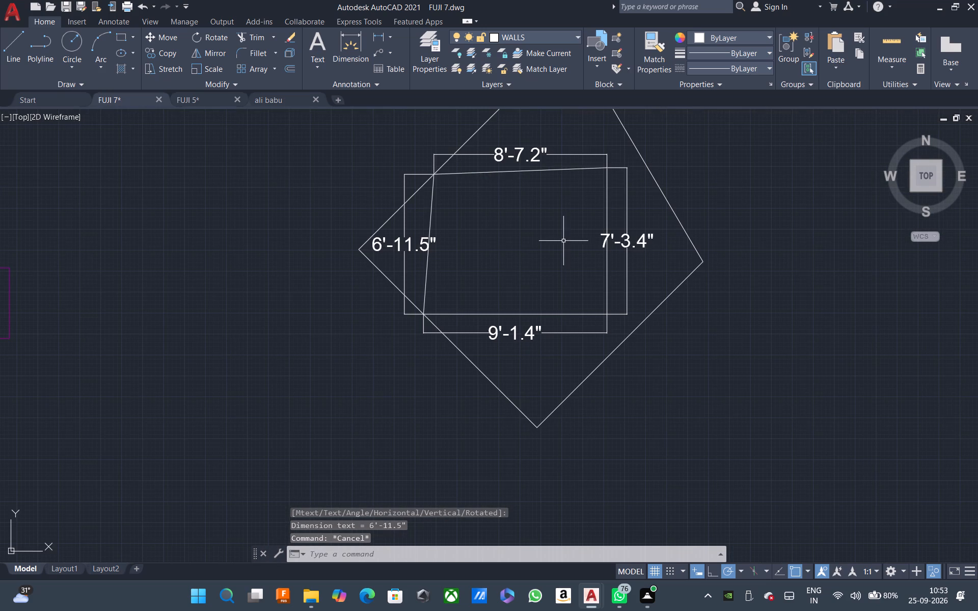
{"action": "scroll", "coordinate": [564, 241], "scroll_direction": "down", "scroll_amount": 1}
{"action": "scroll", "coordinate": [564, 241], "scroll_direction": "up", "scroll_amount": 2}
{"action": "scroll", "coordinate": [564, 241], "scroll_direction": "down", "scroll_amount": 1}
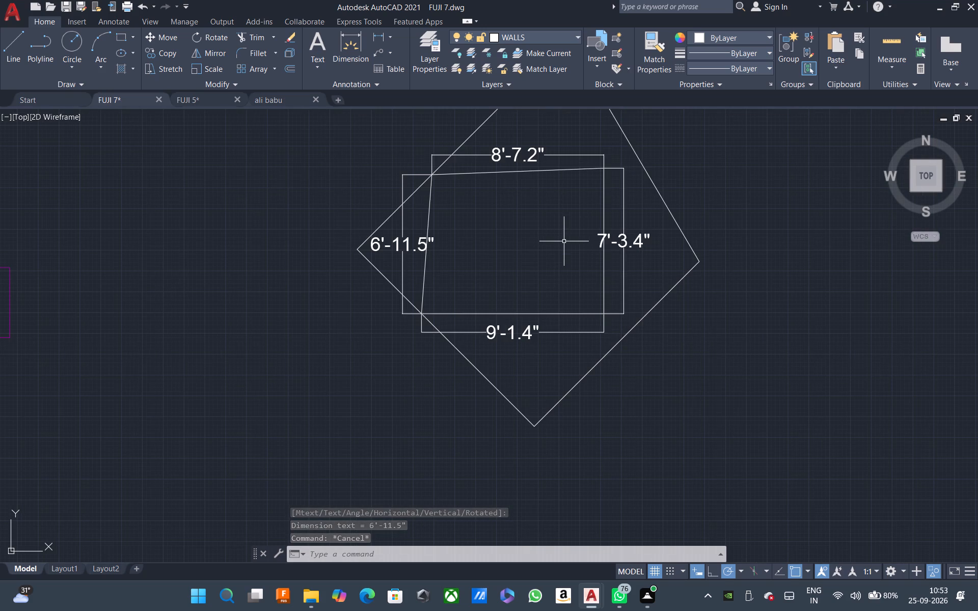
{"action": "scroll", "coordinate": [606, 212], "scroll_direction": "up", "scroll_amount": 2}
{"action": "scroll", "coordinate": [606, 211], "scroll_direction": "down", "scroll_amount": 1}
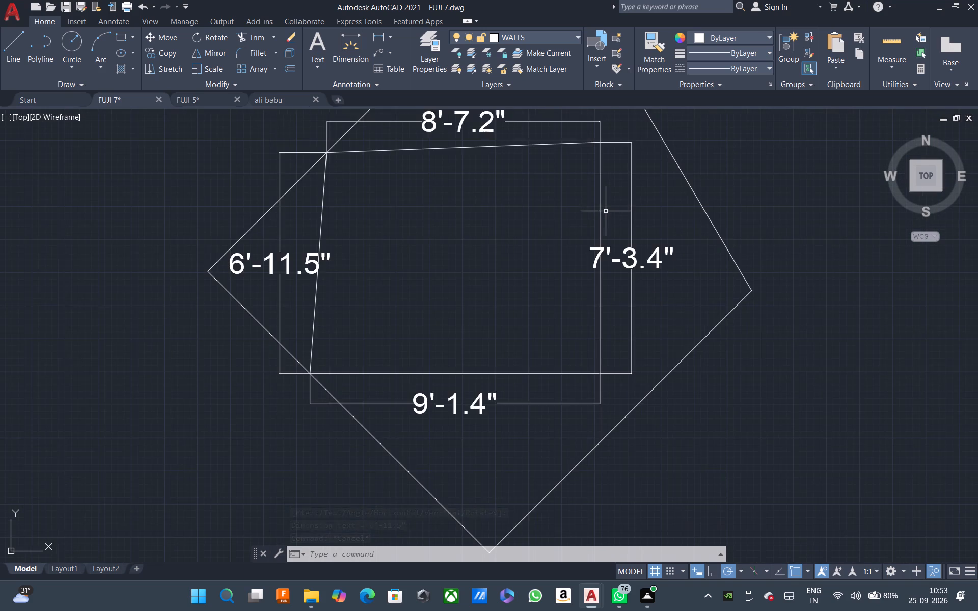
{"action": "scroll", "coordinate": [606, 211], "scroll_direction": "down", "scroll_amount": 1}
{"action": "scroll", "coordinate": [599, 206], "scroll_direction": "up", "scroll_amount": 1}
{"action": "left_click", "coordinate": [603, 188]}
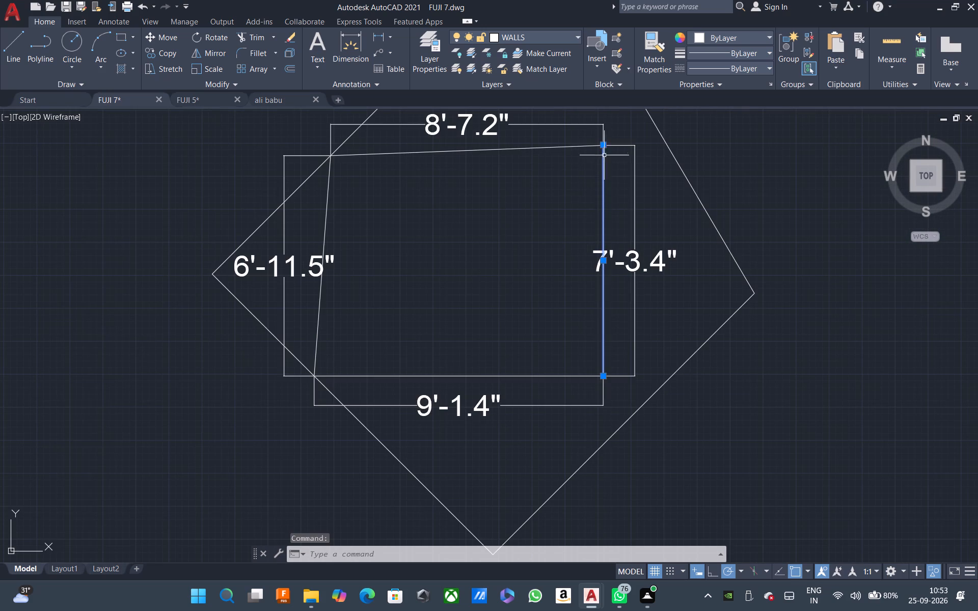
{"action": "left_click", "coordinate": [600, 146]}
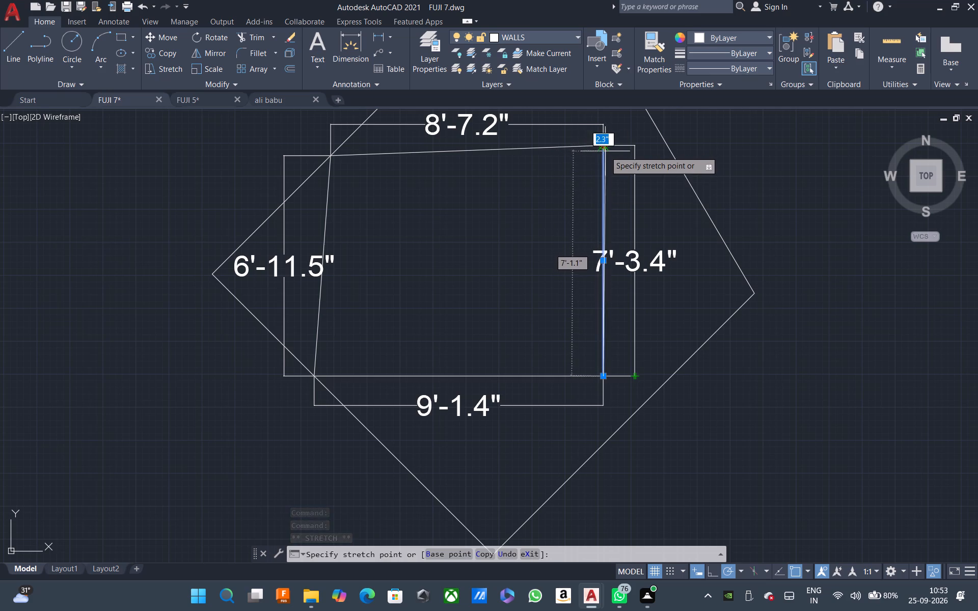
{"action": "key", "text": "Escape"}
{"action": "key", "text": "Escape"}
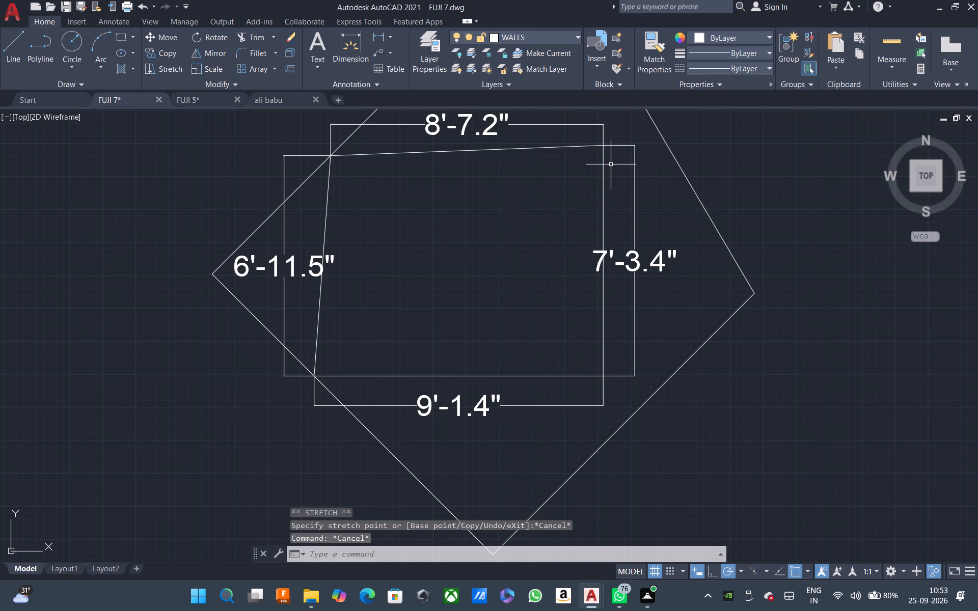
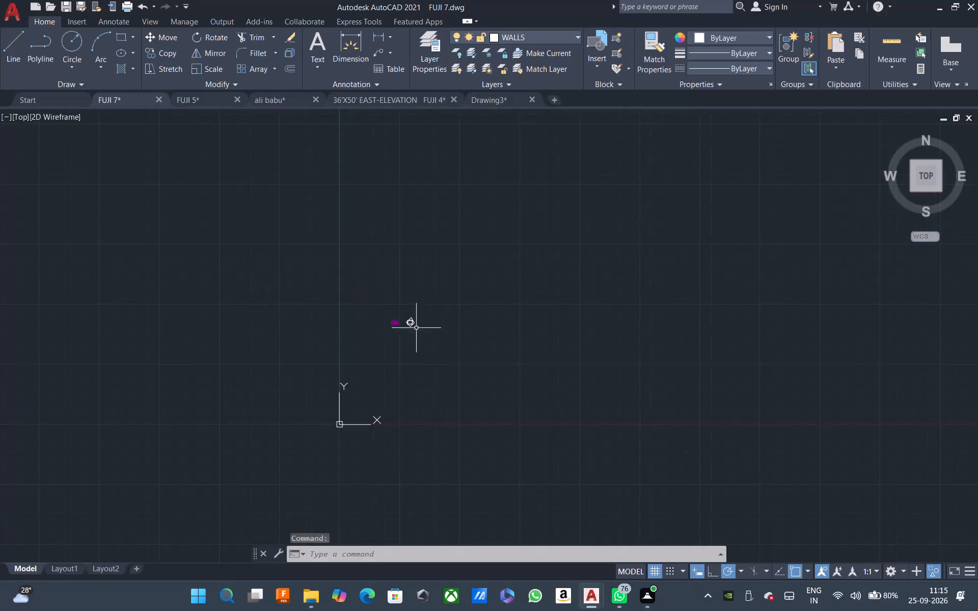
Erase the outer and inner four-sided line shapes together with their four dimensions beside the staircase.
{"action": "scroll", "coordinate": [423, 376], "scroll_direction": "up", "scroll_amount": 2}
{"action": "scroll", "coordinate": [359, 222], "scroll_direction": "up", "scroll_amount": 2}
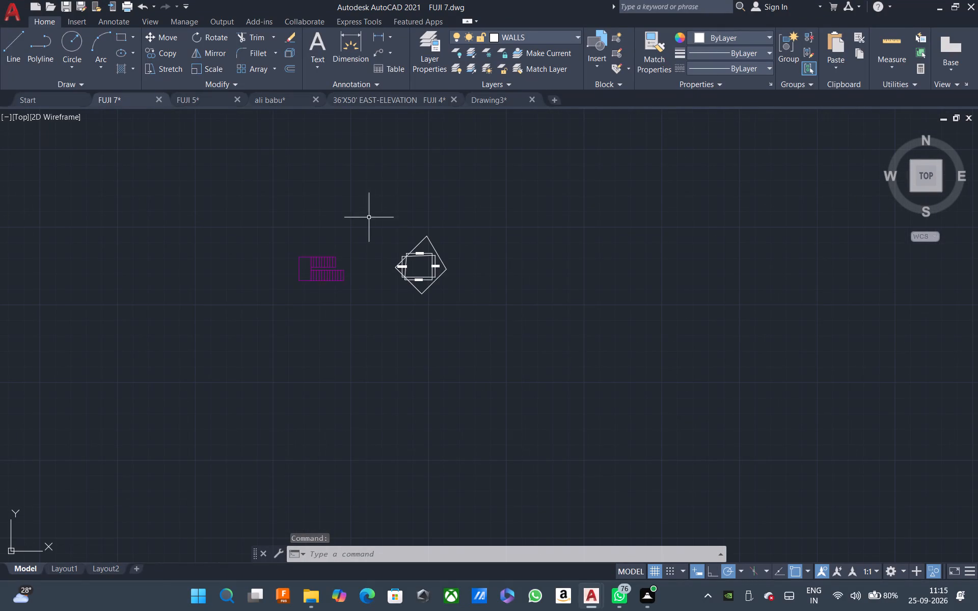
{"action": "left_click_drag", "start_coordinate": [366, 213], "coordinate": [371, 216]}
{"action": "left_click", "coordinate": [502, 337]}
{"action": "type", "text": "E"}
{"action": "key", "text": "space"}
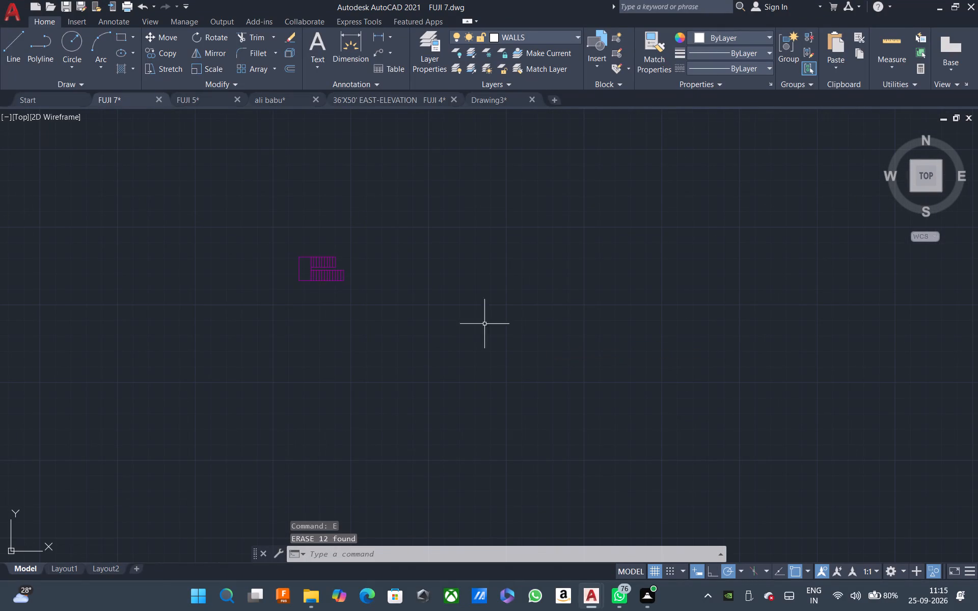
End object isolation so all hidden objects of the drawing are shown again.
{"action": "right_click", "coordinate": [464, 300]}
{"action": "key", "text": "Escape"}
{"action": "right_click", "coordinate": [454, 277]}
{"action": "left_click", "coordinate": [514, 336]}
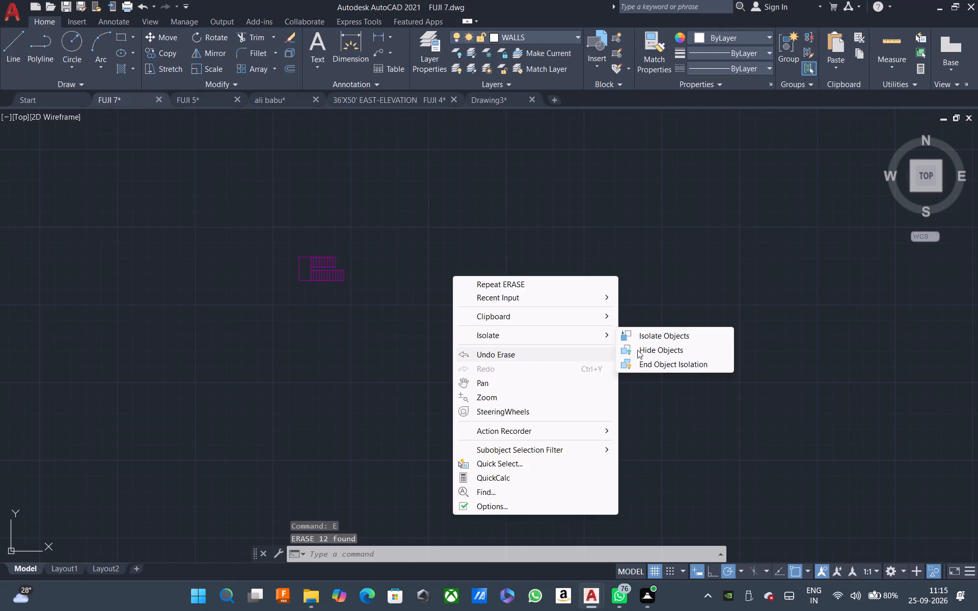
{"action": "left_click", "coordinate": [645, 367]}
{"action": "scroll", "coordinate": [498, 343], "scroll_direction": "down", "scroll_amount": 2}
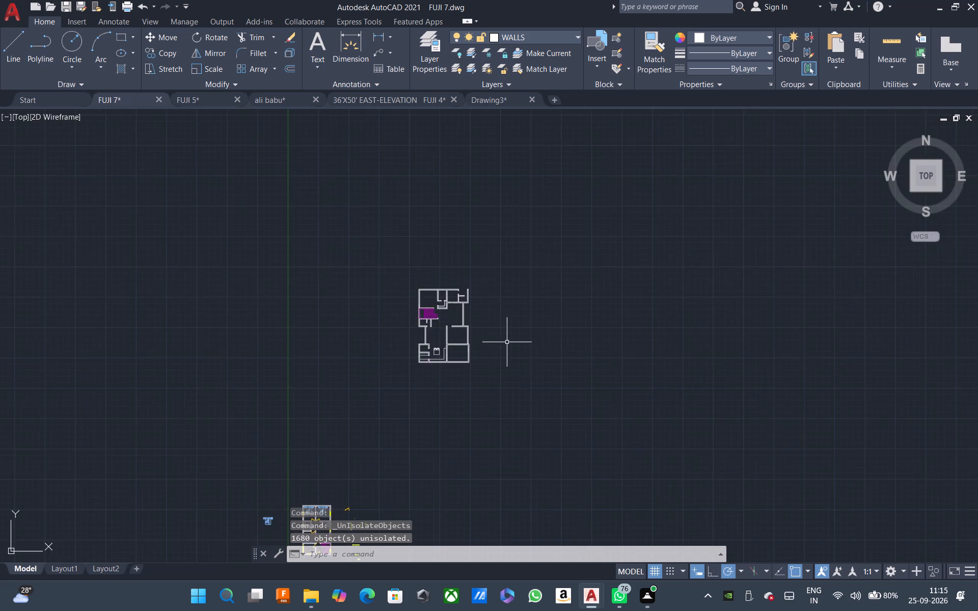
{"action": "scroll", "coordinate": [507, 342], "scroll_direction": "down", "scroll_amount": 3}
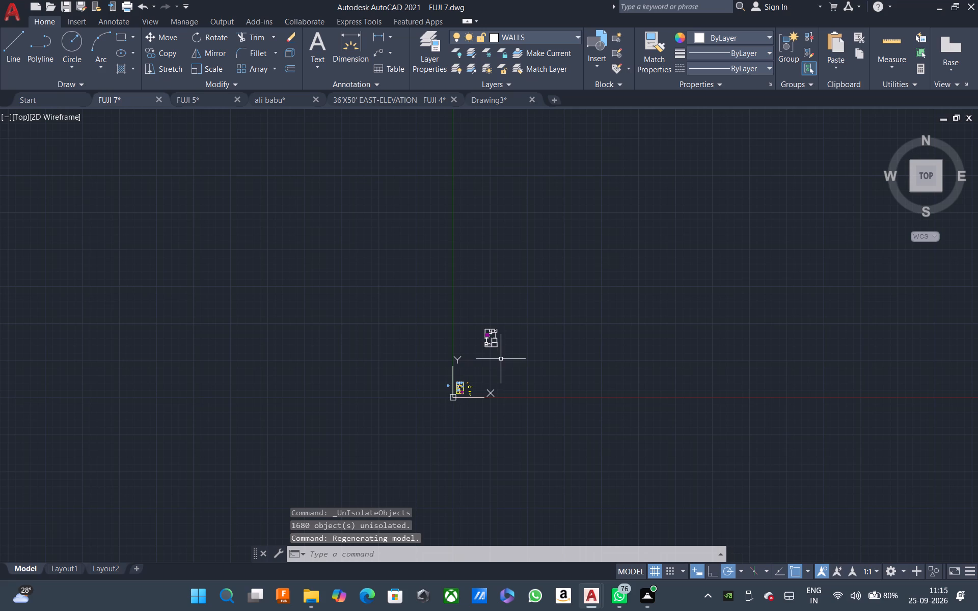
Trim the wall lines crossing the T-junctions along the northeast room's south wall, at the wall below and the inner partition.
{"action": "scroll", "coordinate": [488, 336], "scroll_direction": "up", "scroll_amount": 3}
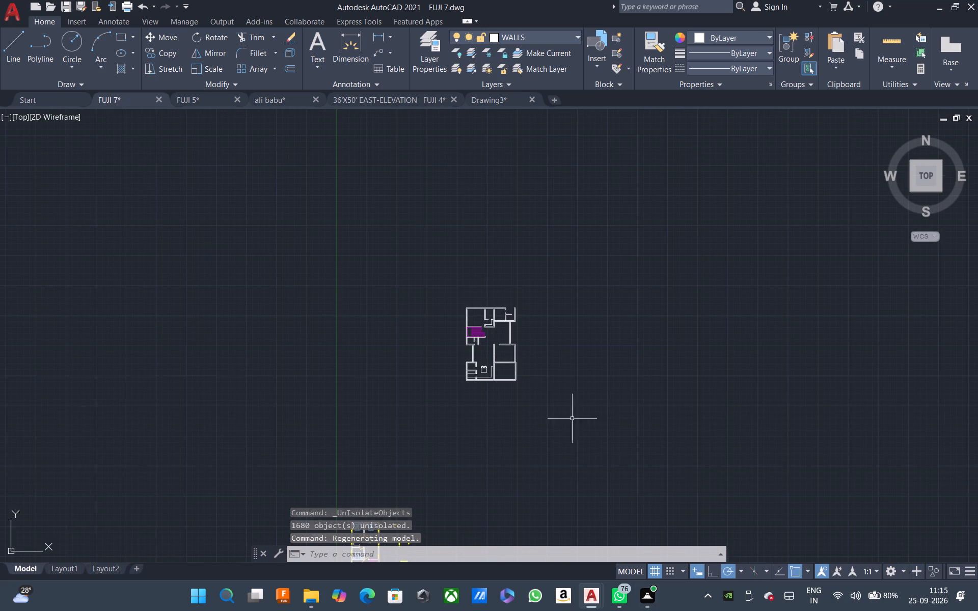
{"action": "scroll", "coordinate": [510, 331], "scroll_direction": "up", "scroll_amount": 3}
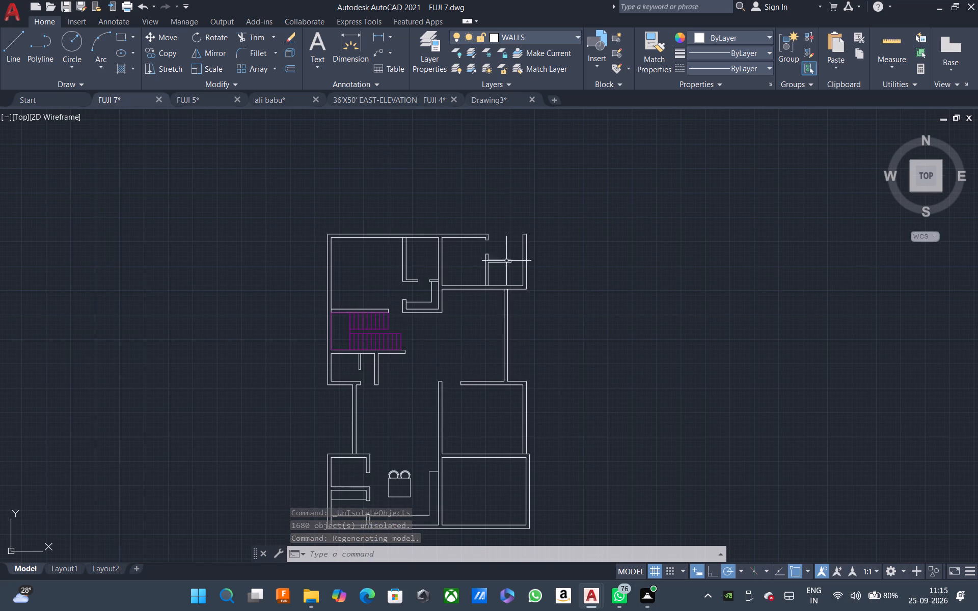
{"action": "scroll", "coordinate": [502, 256], "scroll_direction": "up", "scroll_amount": 2}
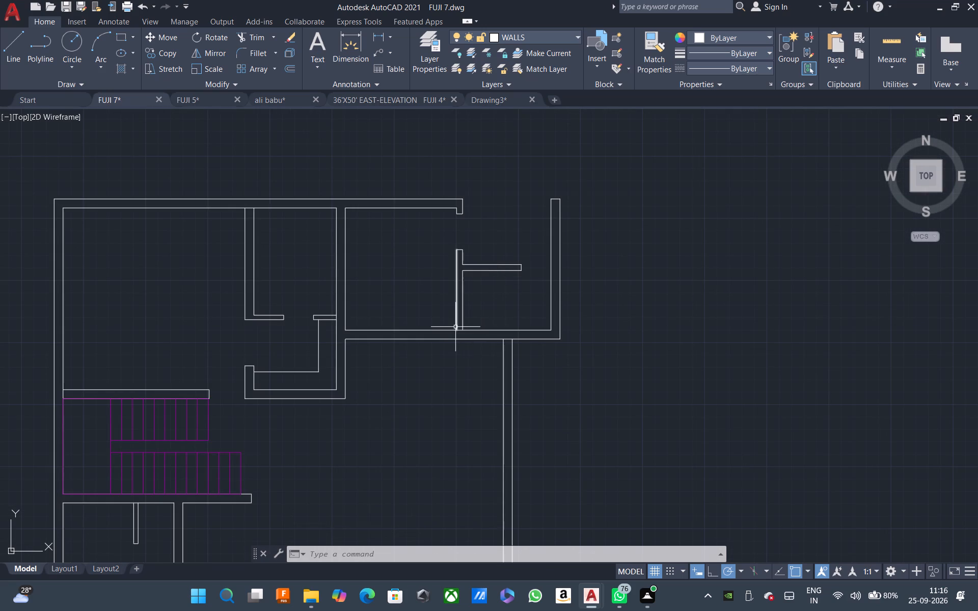
{"action": "scroll", "coordinate": [462, 330], "scroll_direction": "up", "scroll_amount": 2}
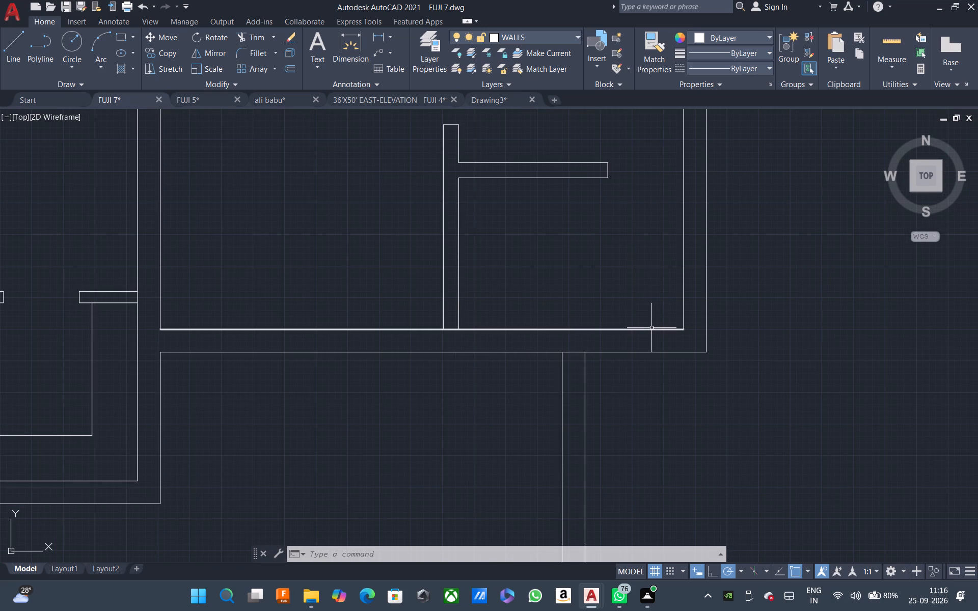
{"action": "scroll", "coordinate": [652, 328], "scroll_direction": "down", "scroll_amount": 1}
{"action": "scroll", "coordinate": [605, 342], "scroll_direction": "up", "scroll_amount": 1}
{"action": "type", "text": "TR"}
{"action": "key", "text": "space"}
{"action": "left_click", "coordinate": [601, 340]}
{"action": "left_click", "coordinate": [603, 356]}
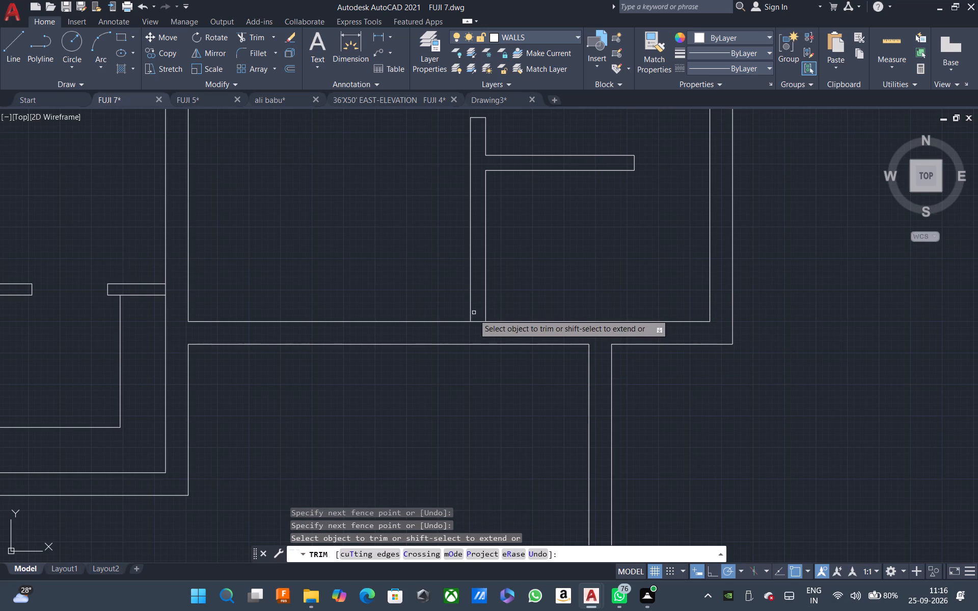
{"action": "left_click", "coordinate": [476, 319]}
{"action": "left_click", "coordinate": [474, 328]}
{"action": "key", "text": "Escape"}
Examine the whole floor plan, including the wall junctions and the staircase area.
{"action": "scroll", "coordinate": [503, 325], "scroll_direction": "down", "scroll_amount": 3}
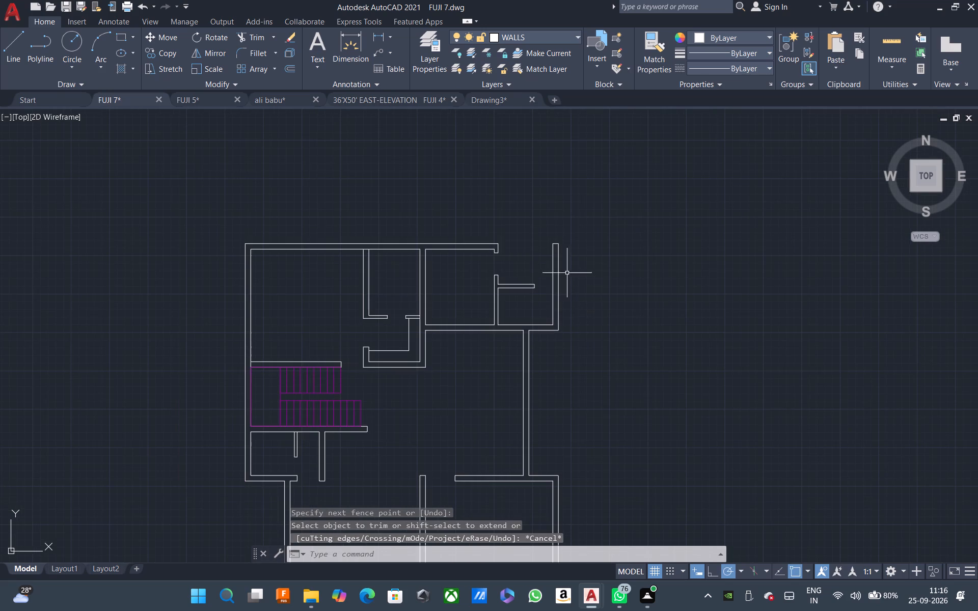
{"action": "middle_click_drag", "start_coordinate": [398, 409], "coordinate": [604, 301]}
{"action": "scroll", "coordinate": [519, 333], "scroll_direction": "down", "scroll_amount": 1}
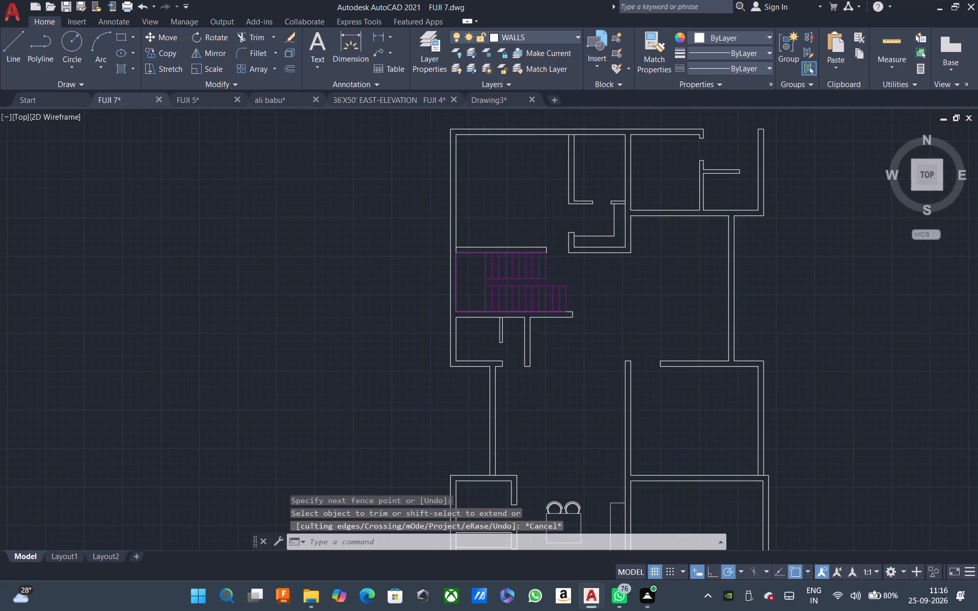
{"action": "middle_click_drag", "start_coordinate": [558, 421], "coordinate": [473, 390]}
{"action": "scroll", "coordinate": [472, 389], "scroll_direction": "down", "scroll_amount": 1}
{"action": "scroll", "coordinate": [483, 445], "scroll_direction": "up", "scroll_amount": 1}
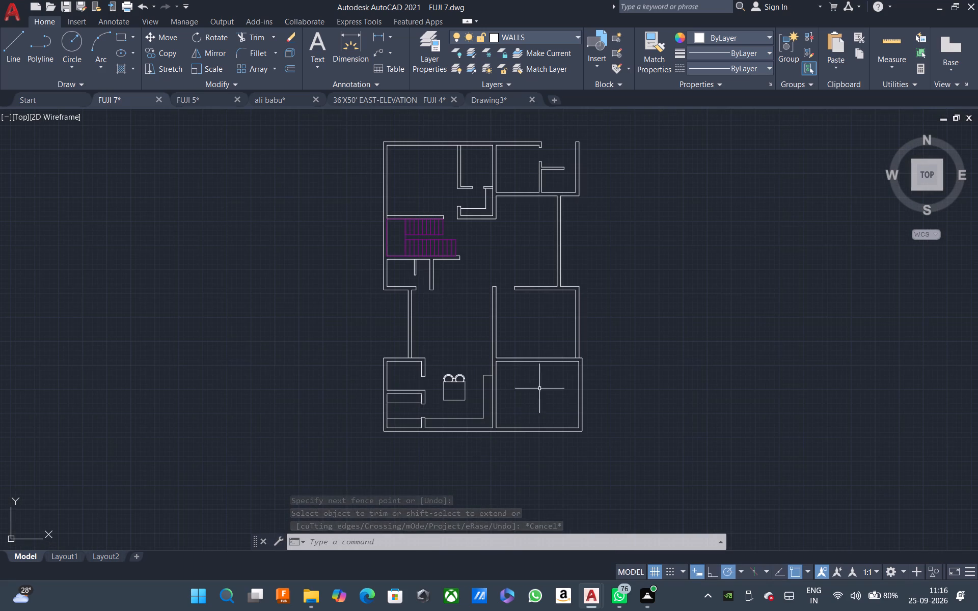
{"action": "middle_click_drag", "start_coordinate": [565, 310], "coordinate": [486, 379]}
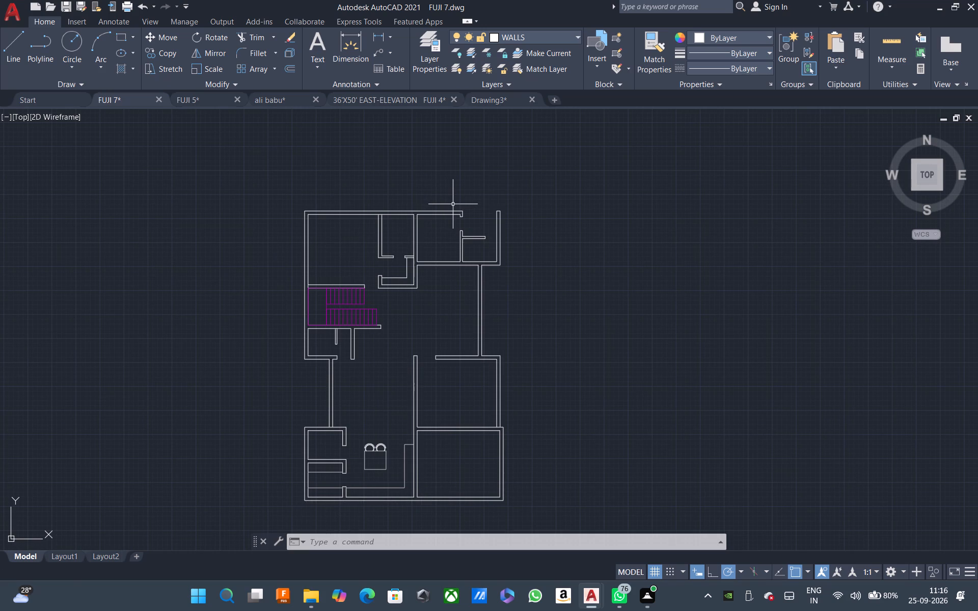
{"action": "key", "text": "Escape"}
{"action": "scroll", "coordinate": [425, 320], "scroll_direction": "down", "scroll_amount": 1}
{"action": "scroll", "coordinate": [381, 318], "scroll_direction": "up", "scroll_amount": 2}
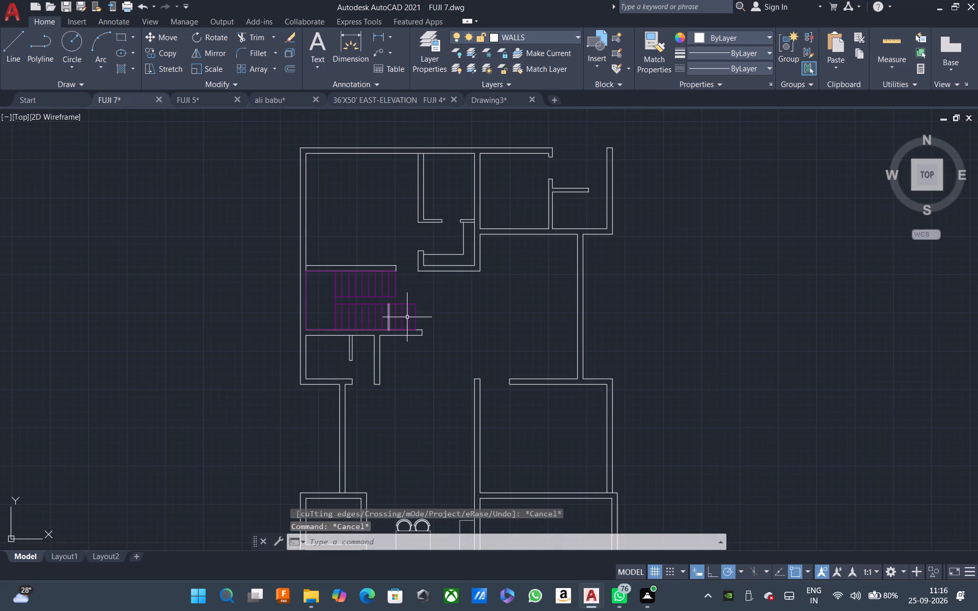
{"action": "scroll", "coordinate": [447, 266], "scroll_direction": "up", "scroll_amount": 2}
{"action": "scroll", "coordinate": [447, 266], "scroll_direction": "down", "scroll_amount": 1}
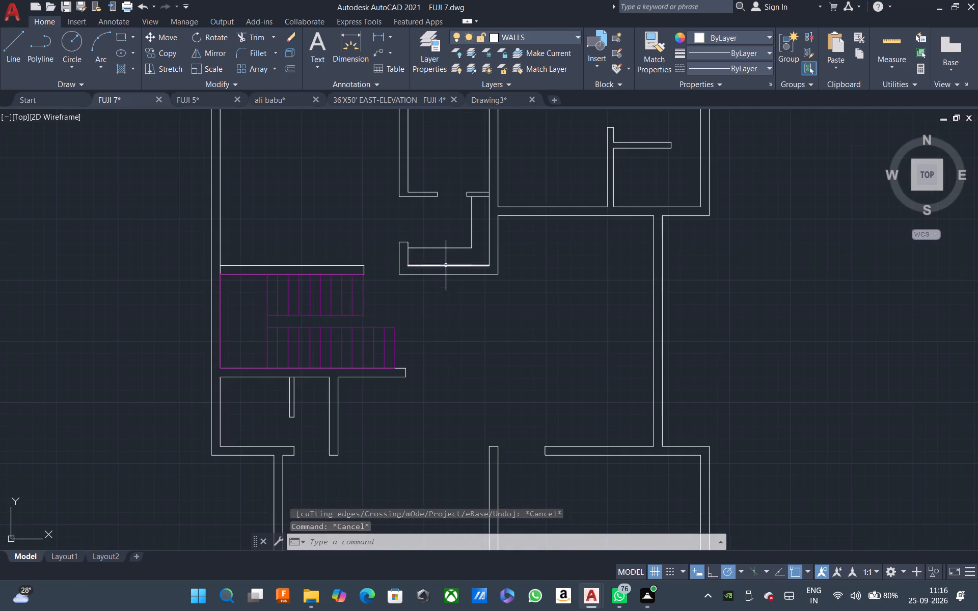
{"action": "scroll", "coordinate": [381, 322], "scroll_direction": "down", "scroll_amount": 2}
Make STAIRCASE the current layer and turn that layer off.
{"action": "left_click", "coordinate": [524, 38]}
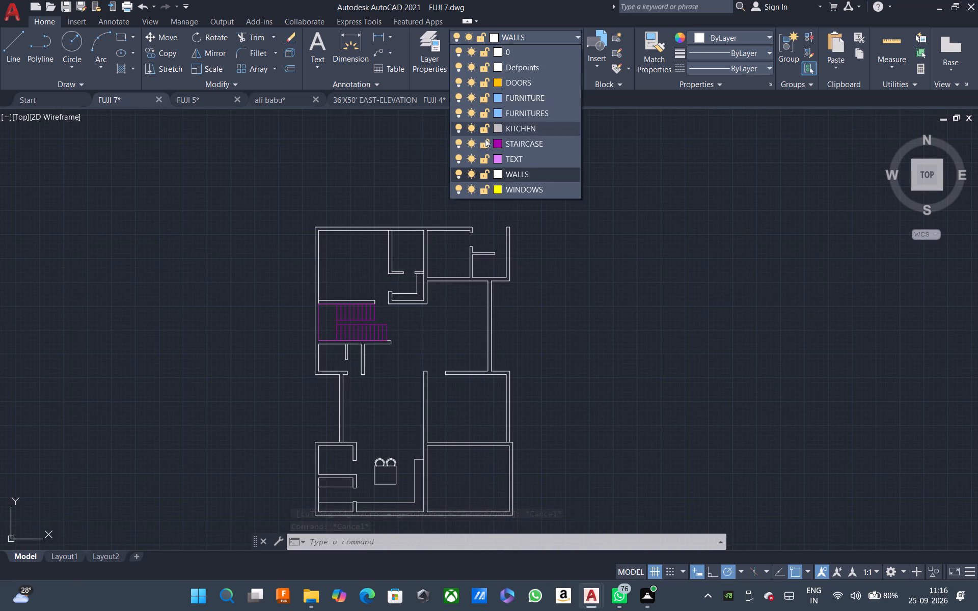
{"action": "left_click", "coordinate": [452, 142]}
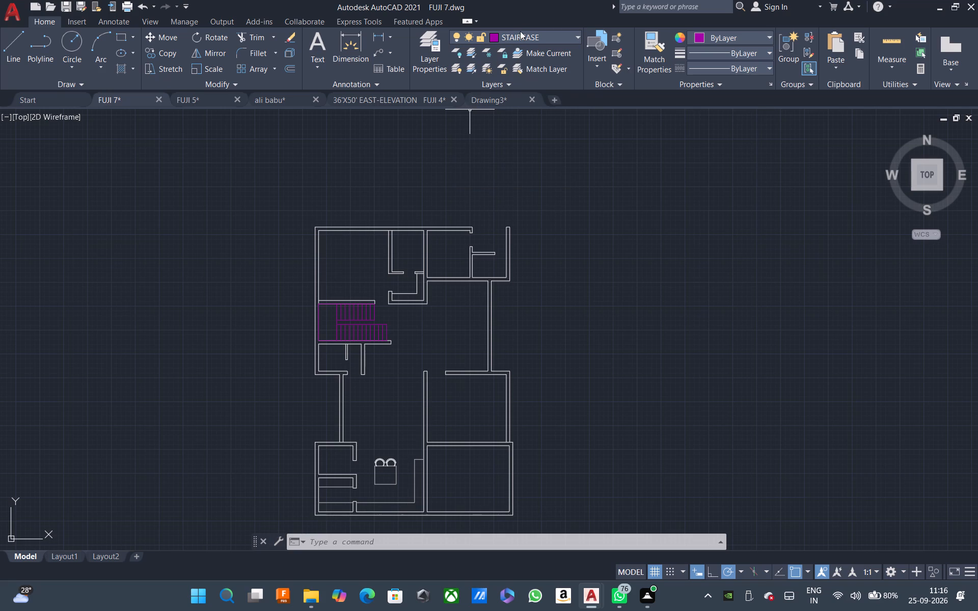
{"action": "left_click", "coordinate": [521, 31]}
{"action": "left_click", "coordinate": [459, 144]}
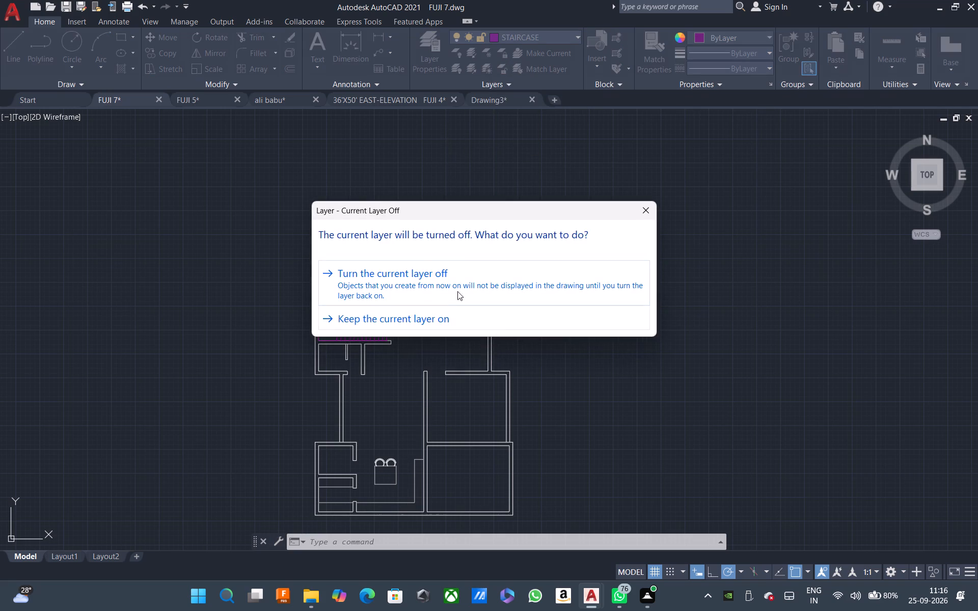
{"action": "left_click", "coordinate": [454, 286]}
{"action": "key", "text": "Escape"}
Examine the floor plan's wall layout with the staircase hidden, together with the other plan near the origin.
{"action": "scroll", "coordinate": [463, 260], "scroll_direction": "down", "scroll_amount": 3}
{"action": "scroll", "coordinate": [482, 303], "scroll_direction": "up", "scroll_amount": 2}
{"action": "scroll", "coordinate": [446, 345], "scroll_direction": "down", "scroll_amount": 3}
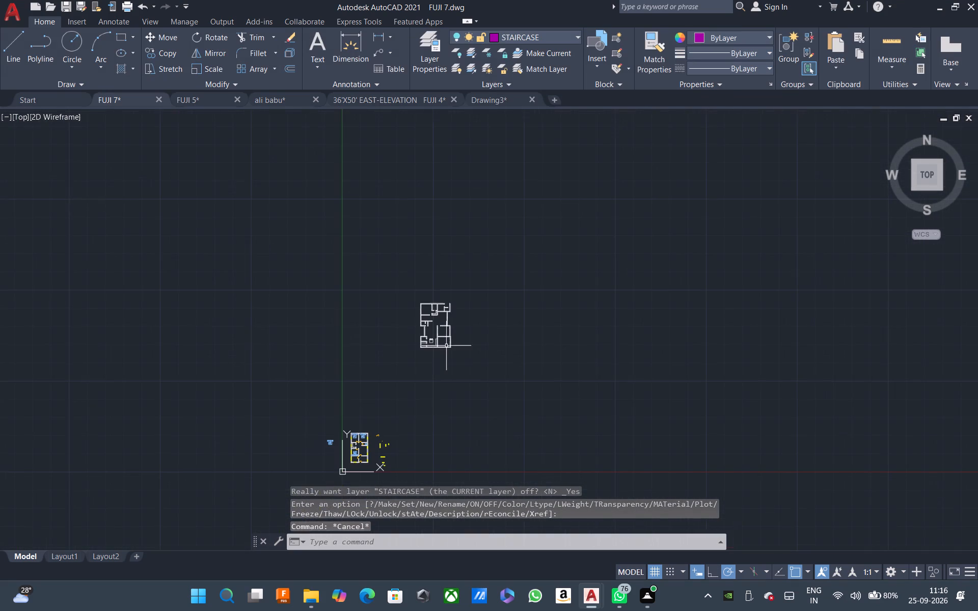
{"action": "scroll", "coordinate": [440, 325], "scroll_direction": "up", "scroll_amount": 4}
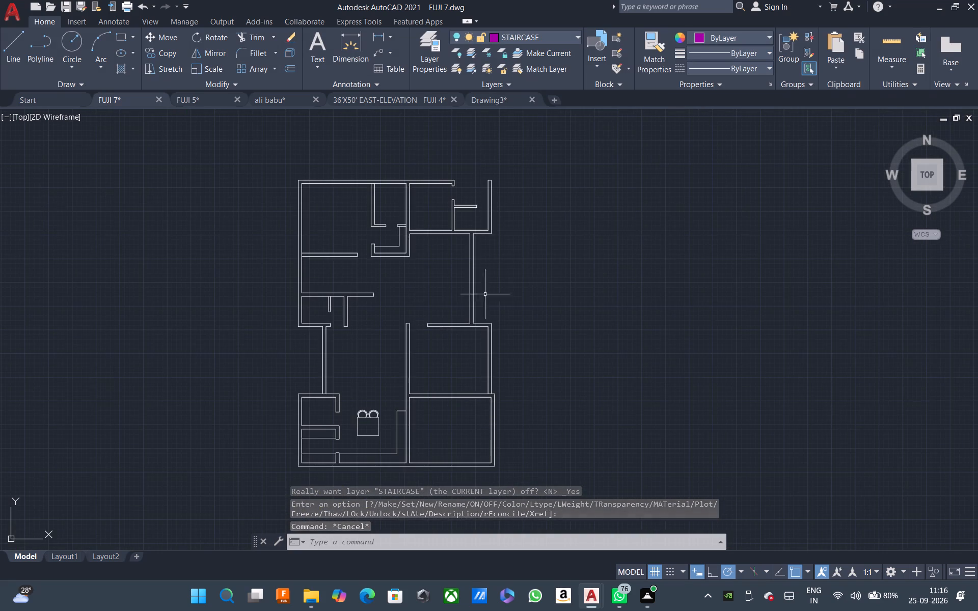
{"action": "scroll", "coordinate": [482, 176], "scroll_direction": "up", "scroll_amount": 2}
{"action": "scroll", "coordinate": [482, 176], "scroll_direction": "down", "scroll_amount": 2}
{"action": "scroll", "coordinate": [472, 216], "scroll_direction": "down", "scroll_amount": 3}
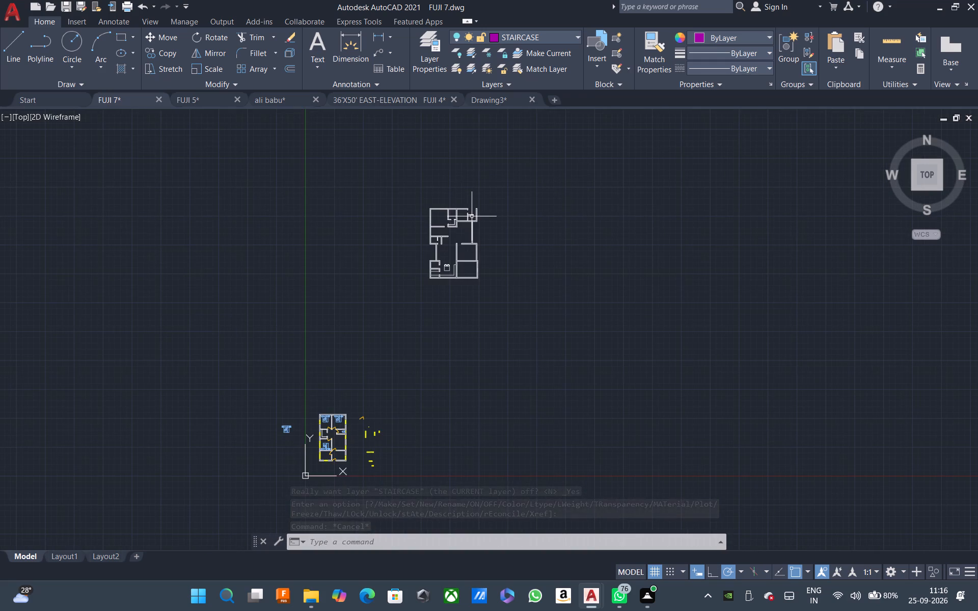
{"action": "scroll", "coordinate": [446, 213], "scroll_direction": "up", "scroll_amount": 3}
{"action": "scroll", "coordinate": [500, 205], "scroll_direction": "down", "scroll_amount": 2}
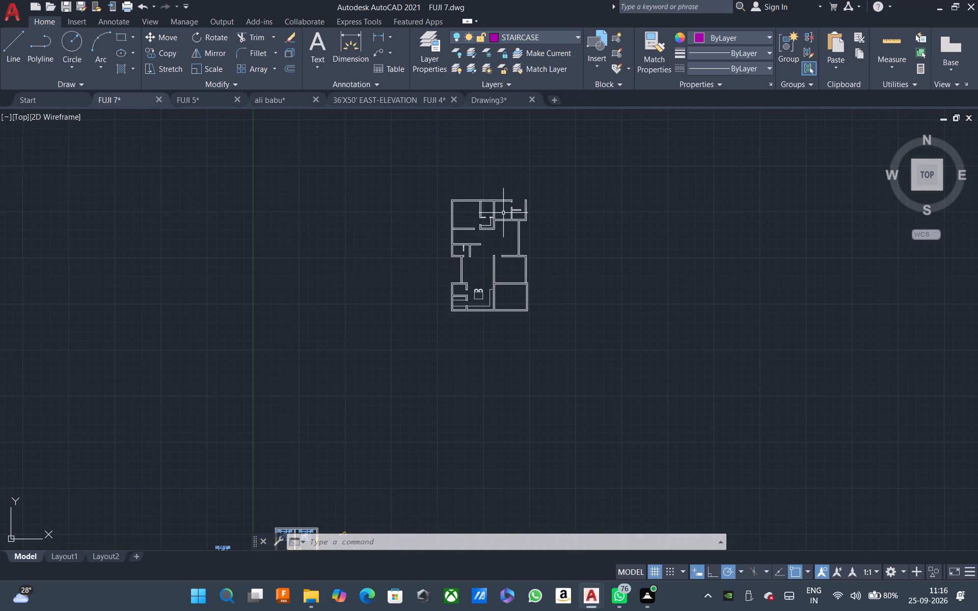
Offset the outer west wall line of the southwest rooms 3' outward to the west.
{"action": "scroll", "coordinate": [460, 289], "scroll_direction": "up", "scroll_amount": 2}
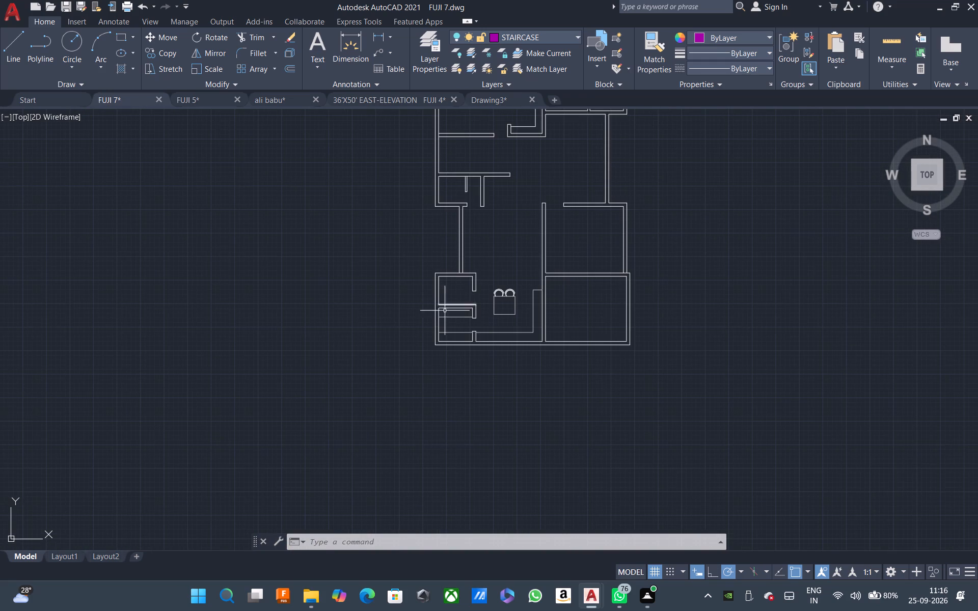
{"action": "key", "text": "o"}
{"action": "key", "text": "space"}
{"action": "key", "text": "3"}
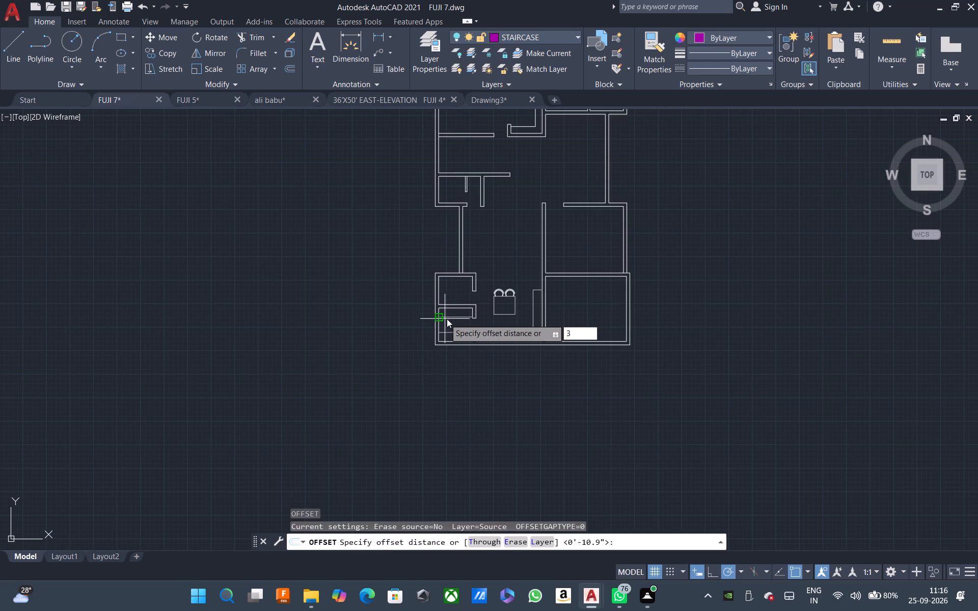
{"action": "type", "text": "'"}
{"action": "key", "text": "space"}
{"action": "left_click", "coordinate": [436, 315]}
{"action": "left_click", "coordinate": [389, 318]}
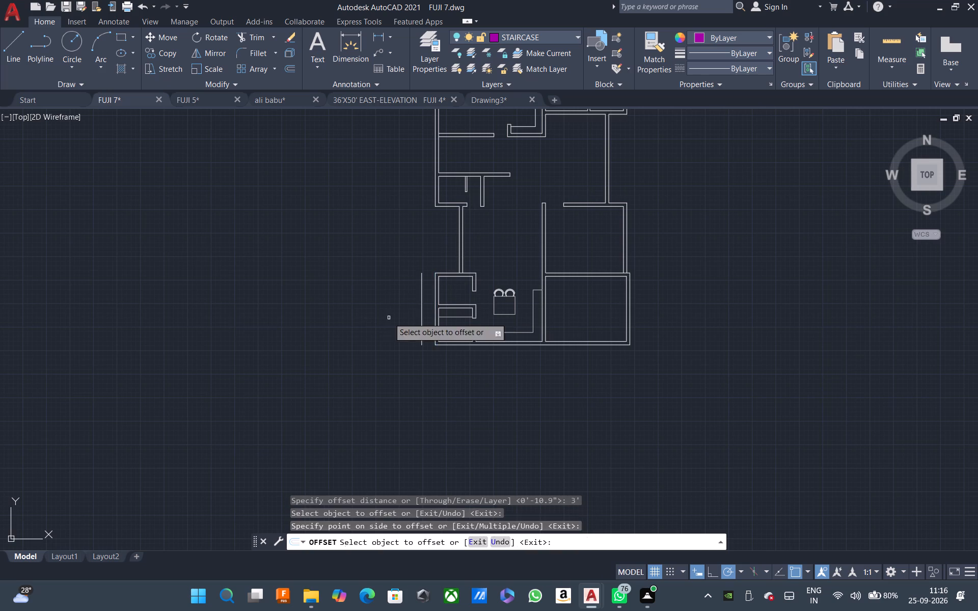
{"action": "key", "text": "Escape"}
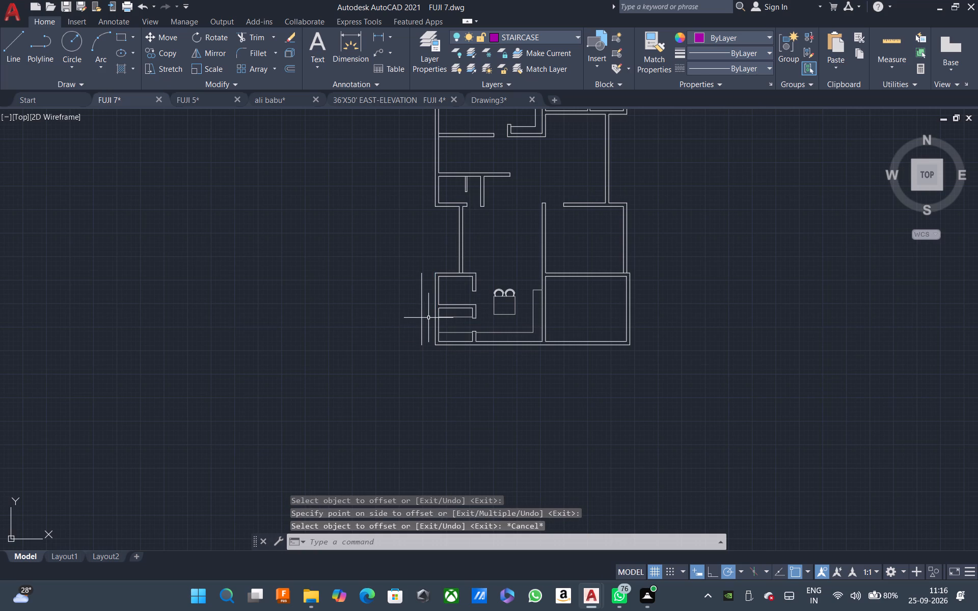
Offset the outer east wall line of the southeast room 3' outward to the east.
{"action": "scroll", "coordinate": [445, 312], "scroll_direction": "down", "scroll_amount": 1}
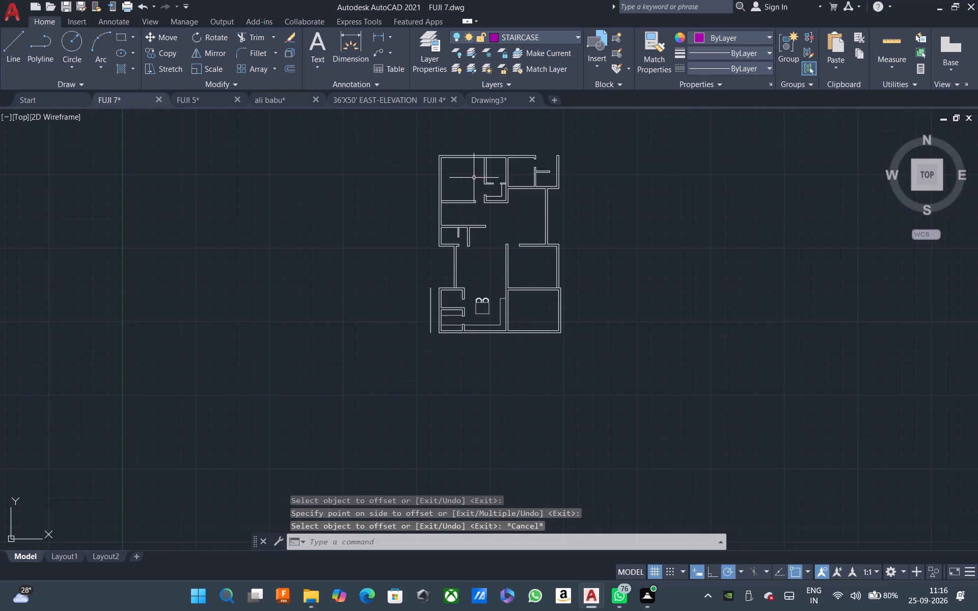
{"action": "key", "text": "space"}
{"action": "key", "text": "space"}
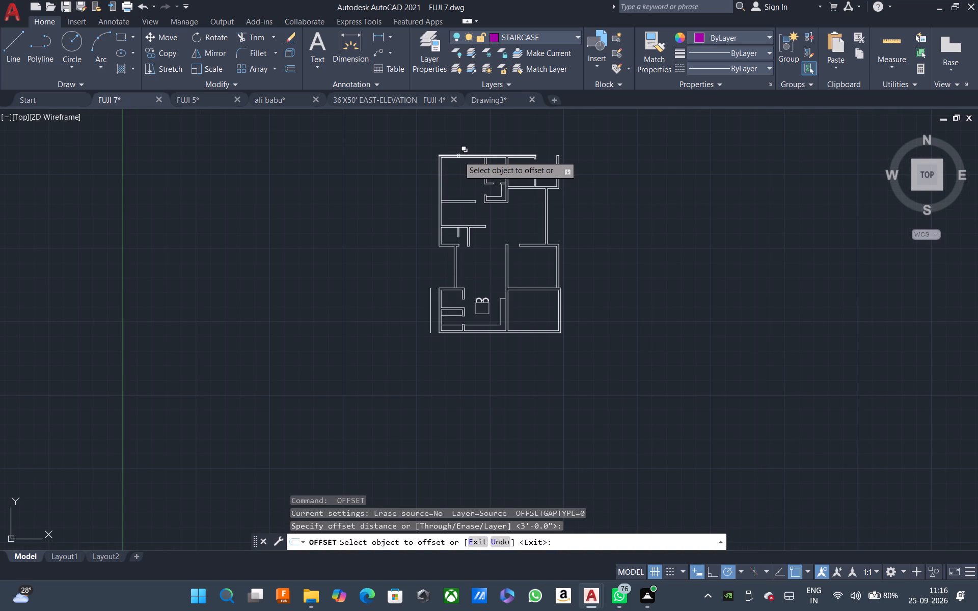
{"action": "left_click", "coordinate": [562, 311]}
{"action": "left_click", "coordinate": [638, 311]}
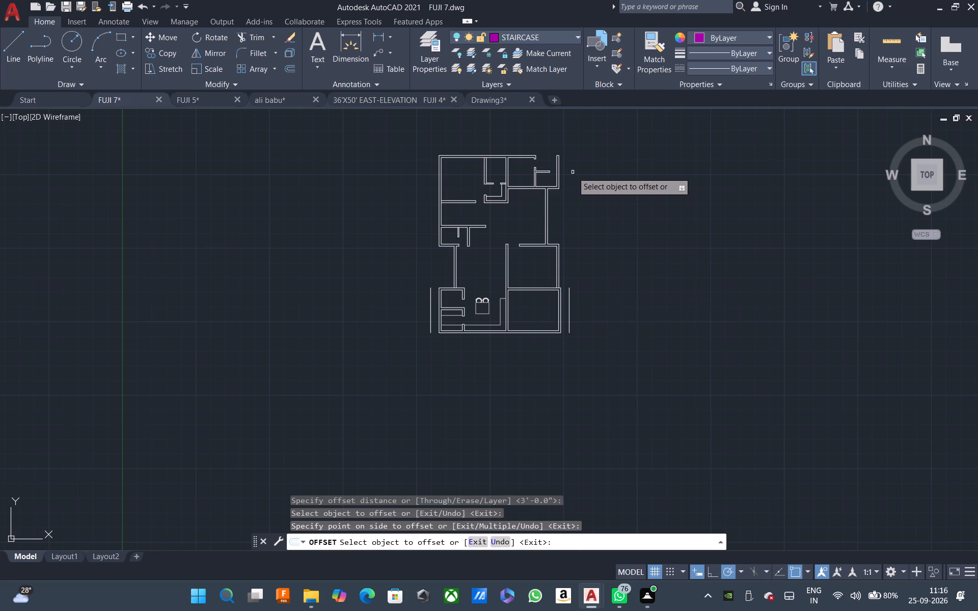
{"action": "key", "text": "Escape"}
Offset the plan's outer north wall line 6' outward to the north.
{"action": "key", "text": "o"}
{"action": "key", "text": "space"}
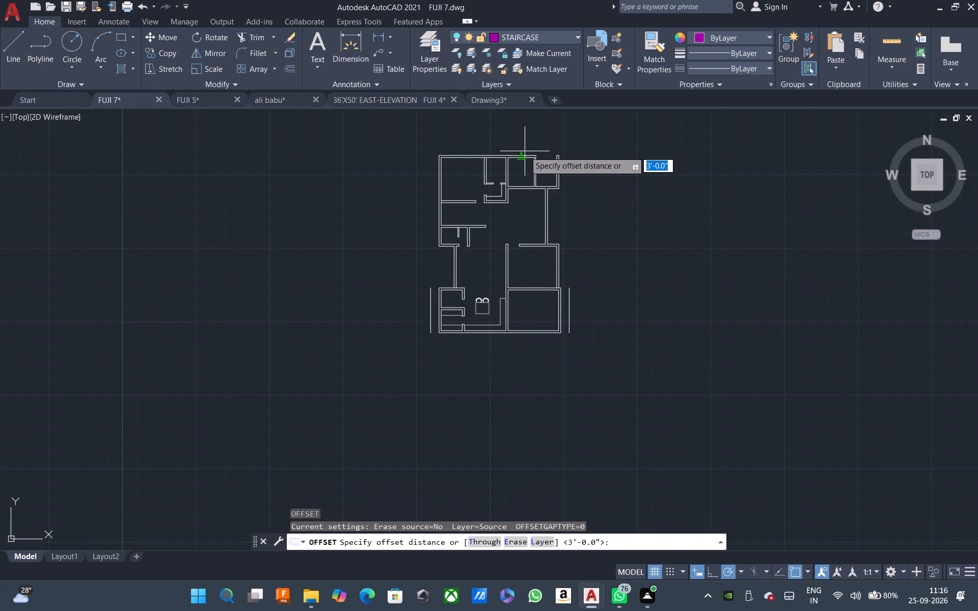
{"action": "type", "text": "6'"}
{"action": "key", "text": "space"}
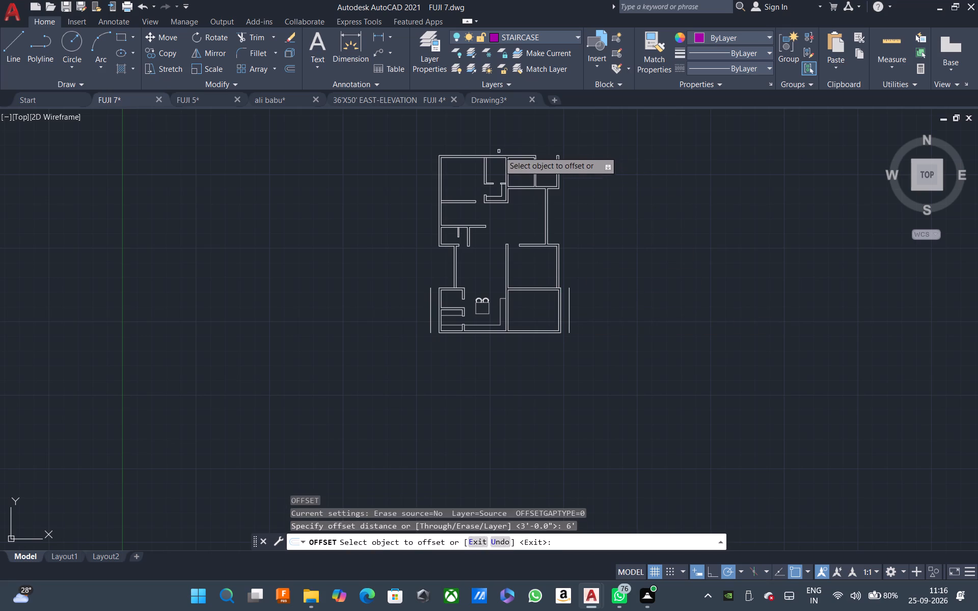
{"action": "left_click", "coordinate": [495, 156]}
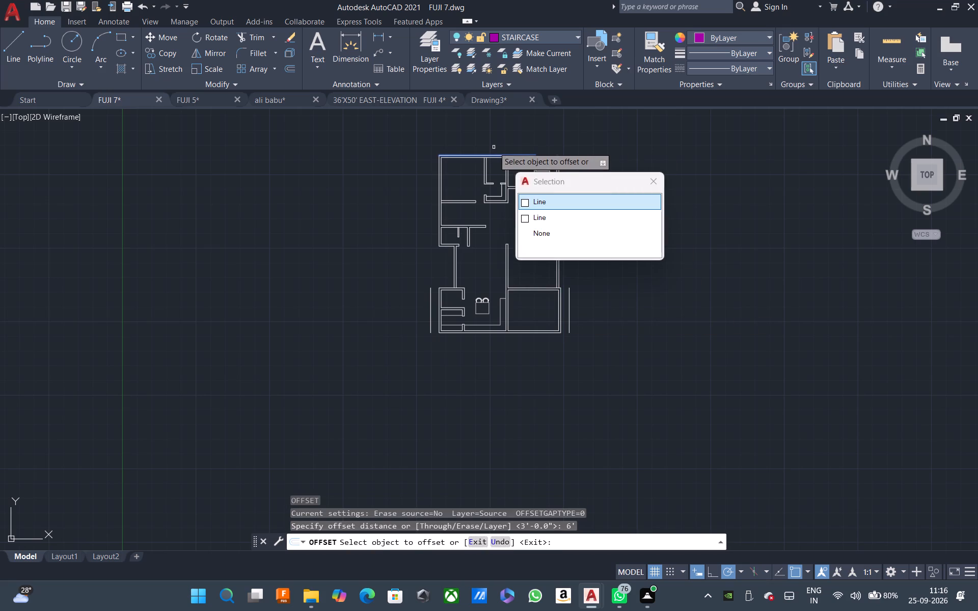
{"action": "key", "text": "space"}
{"action": "left_click", "coordinate": [488, 141]}
{"action": "key", "text": "Escape"}
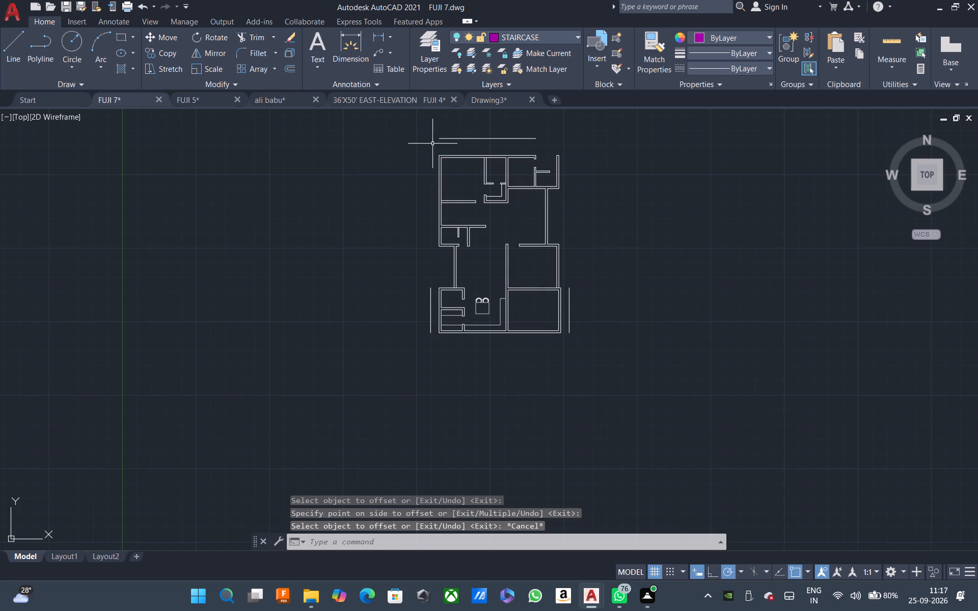
Draw two connected guide lines, one running down west of the plan and one across south of it.
{"action": "type", "text": "L"}
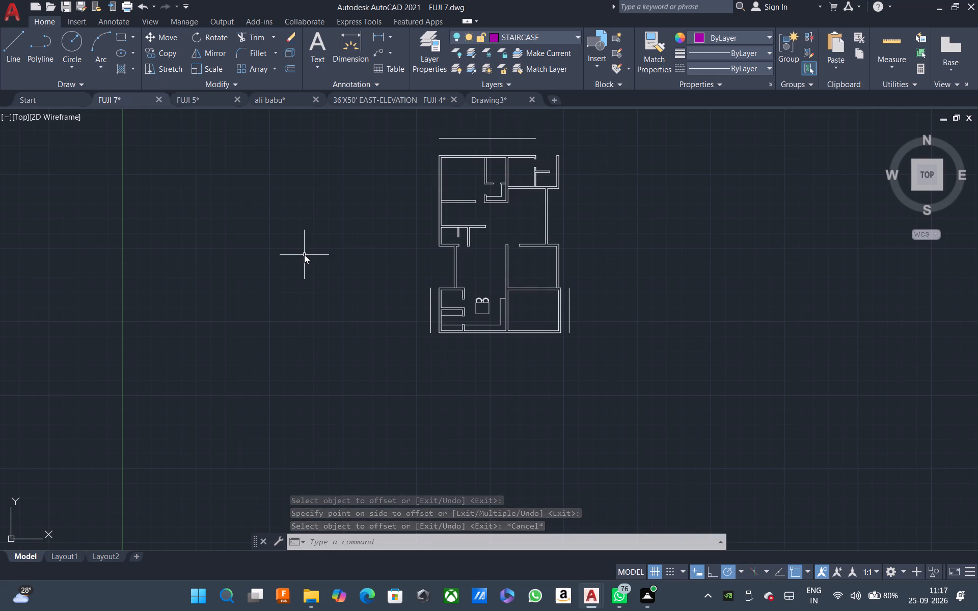
{"action": "key", "text": "space"}
{"action": "left_click", "coordinate": [336, 125]}
{"action": "left_click", "coordinate": [344, 433]}
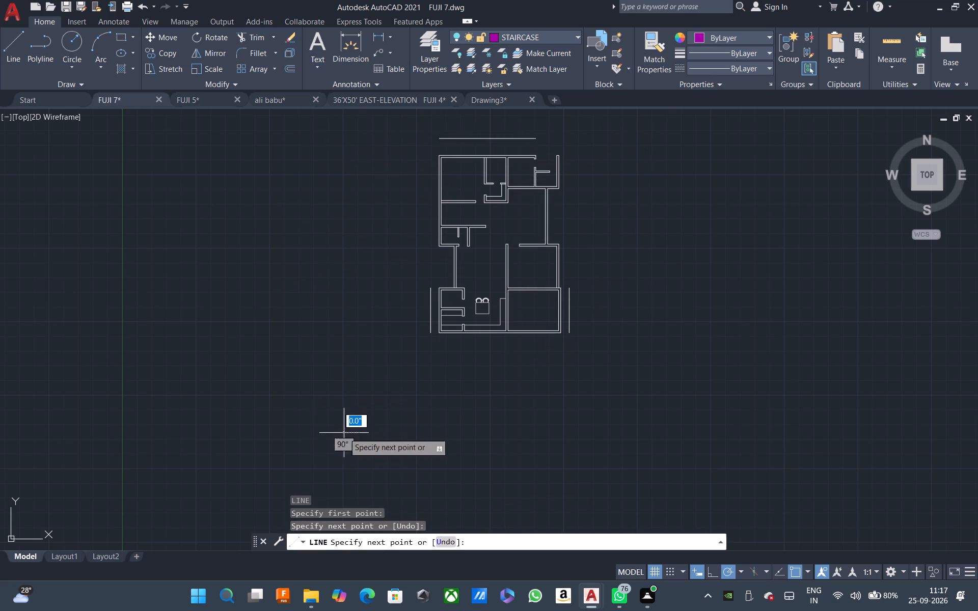
{"action": "left_click", "coordinate": [680, 419]}
{"action": "key", "text": "Escape"}
Turn the STAIRCASE layer back on.
{"action": "left_click", "coordinate": [547, 39]}
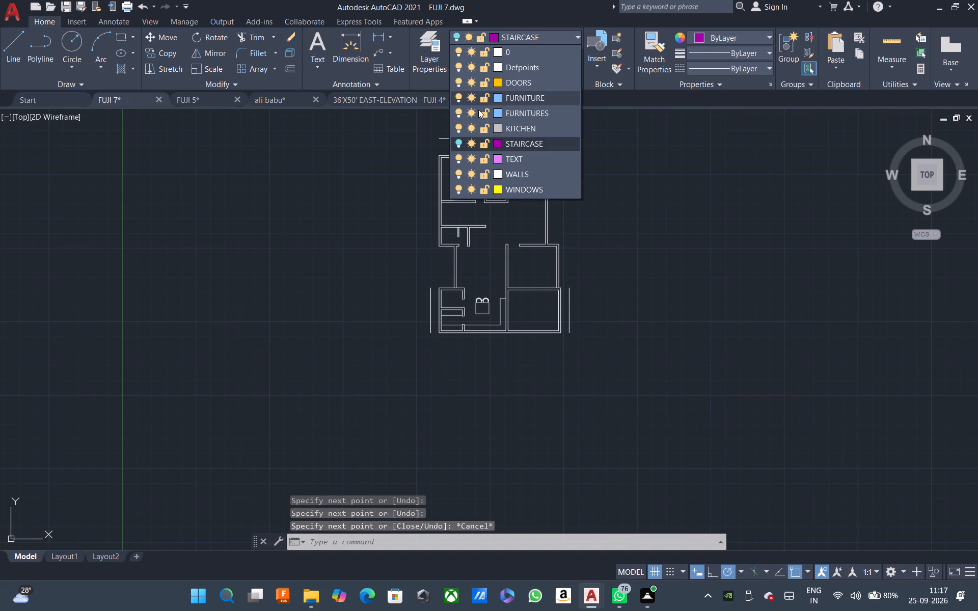
{"action": "left_click", "coordinate": [459, 143]}
{"action": "key", "text": "Escape"}
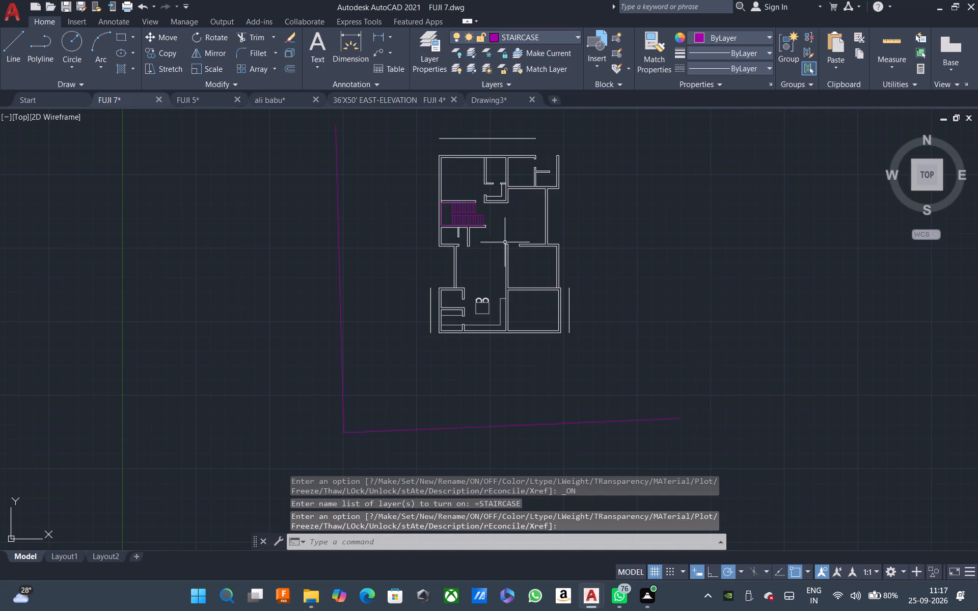
Extend the west and east offset lines south to the guide line, and join the north and west offset lines' corner by extending both.
{"action": "key", "text": "e"}
{"action": "key", "text": "x"}
{"action": "key", "text": "space"}
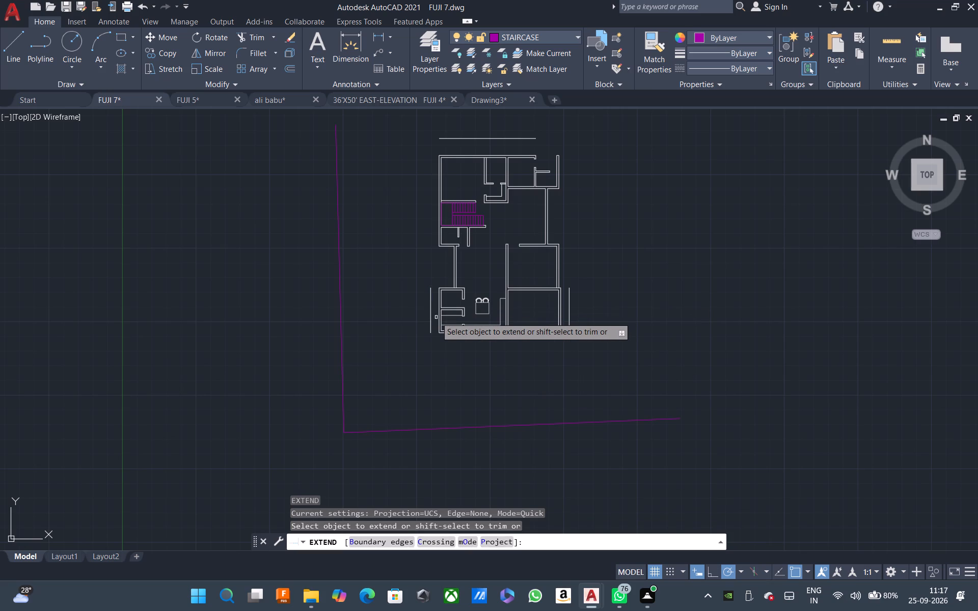
{"action": "left_click", "coordinate": [431, 317]}
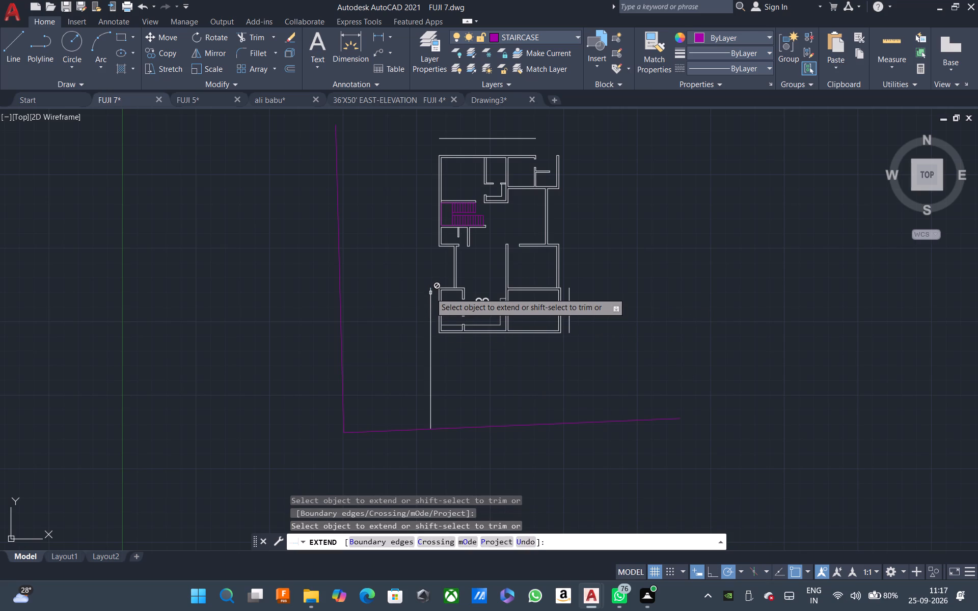
{"action": "left_click", "coordinate": [450, 137]}
{"action": "left_click", "coordinate": [430, 326]}
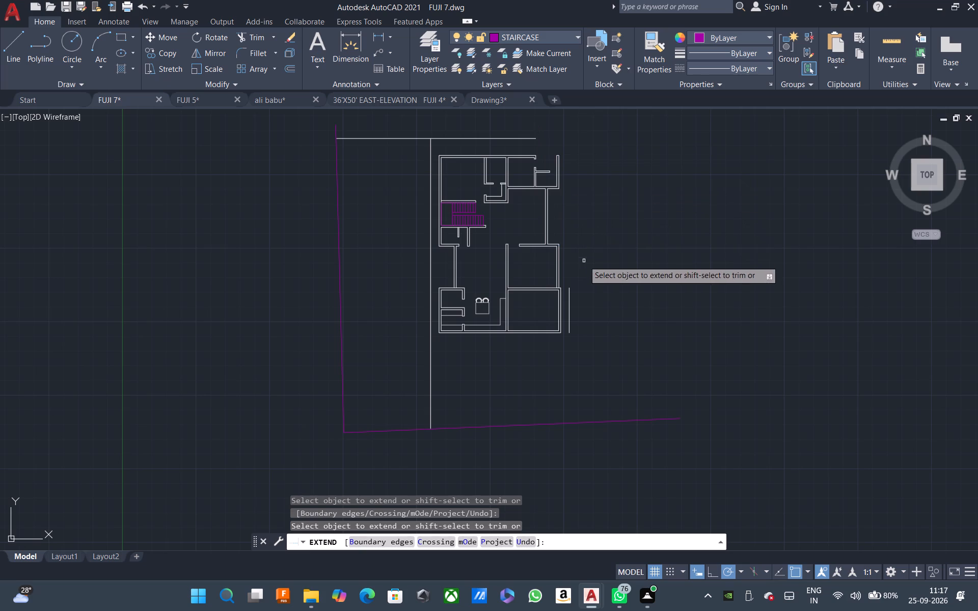
{"action": "left_click", "coordinate": [568, 319]}
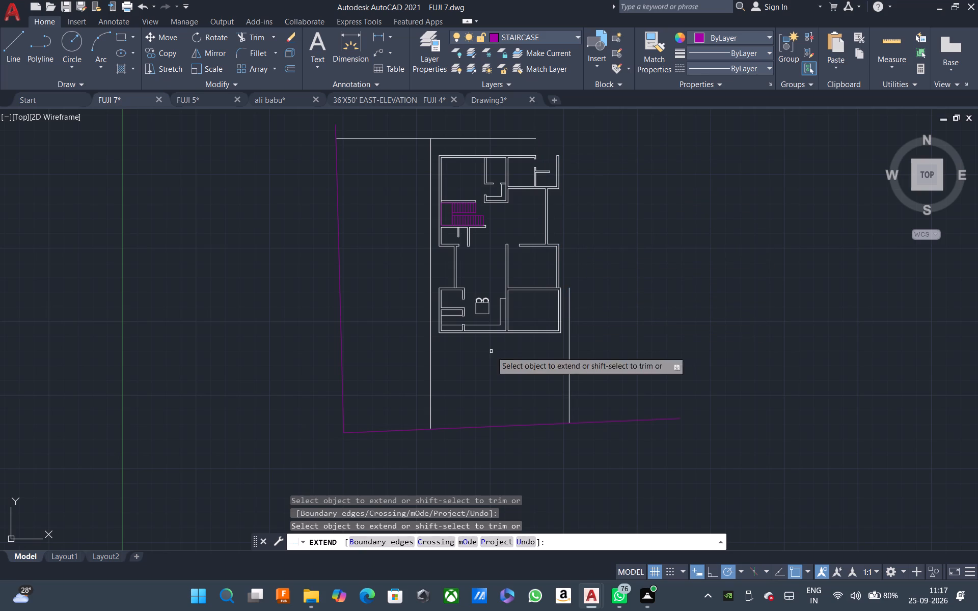
{"action": "key", "text": "Escape"}
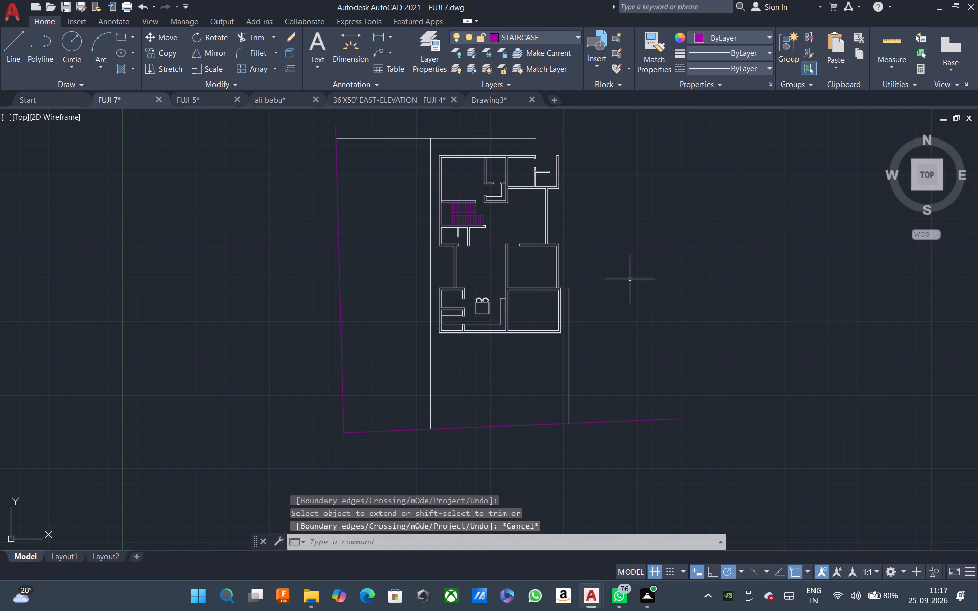
Draw a vertical guide line about 100' long east of the plan, starting north of the north offset line.
{"action": "key", "text": "l"}
{"action": "key", "text": "space"}
{"action": "left_click", "coordinate": [621, 124]}
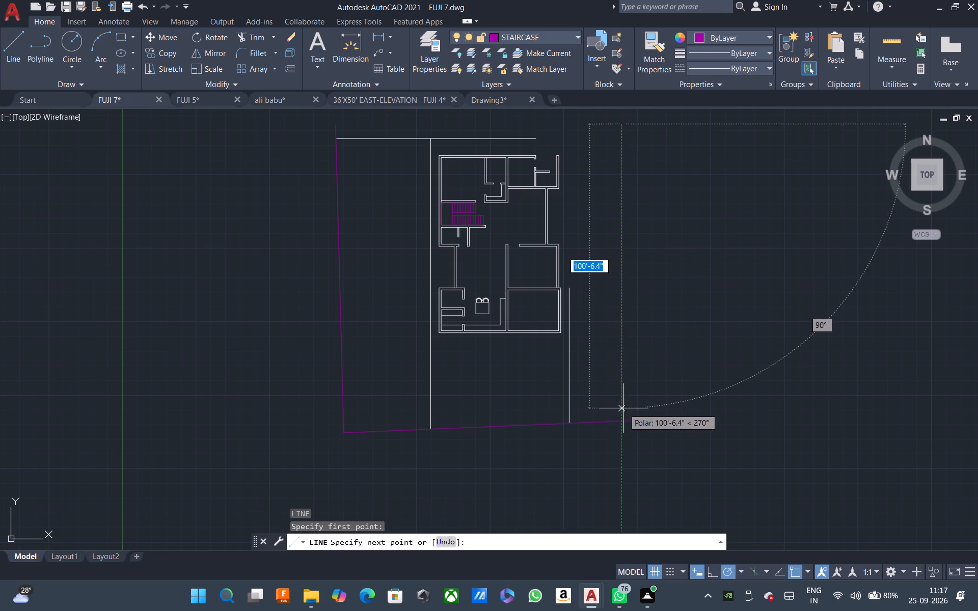
{"action": "left_click", "coordinate": [623, 408]}
{"action": "key", "text": "Escape"}
{"action": "key", "text": "space"}
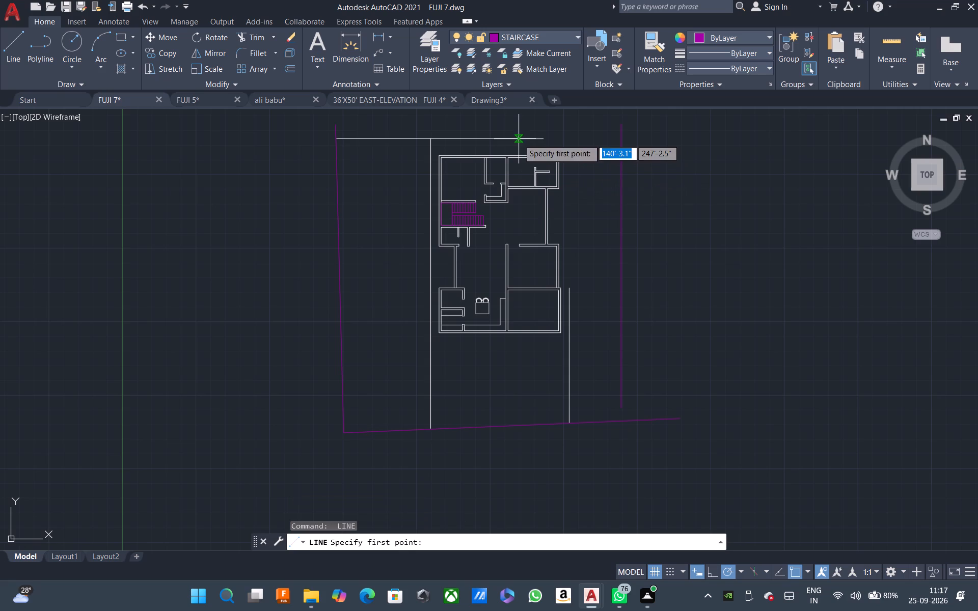
{"action": "key", "text": "Escape"}
Extend the north offset line east to the new guide line, and the east offset line up to the north one.
{"action": "type", "text": "EX"}
{"action": "key", "text": "space"}
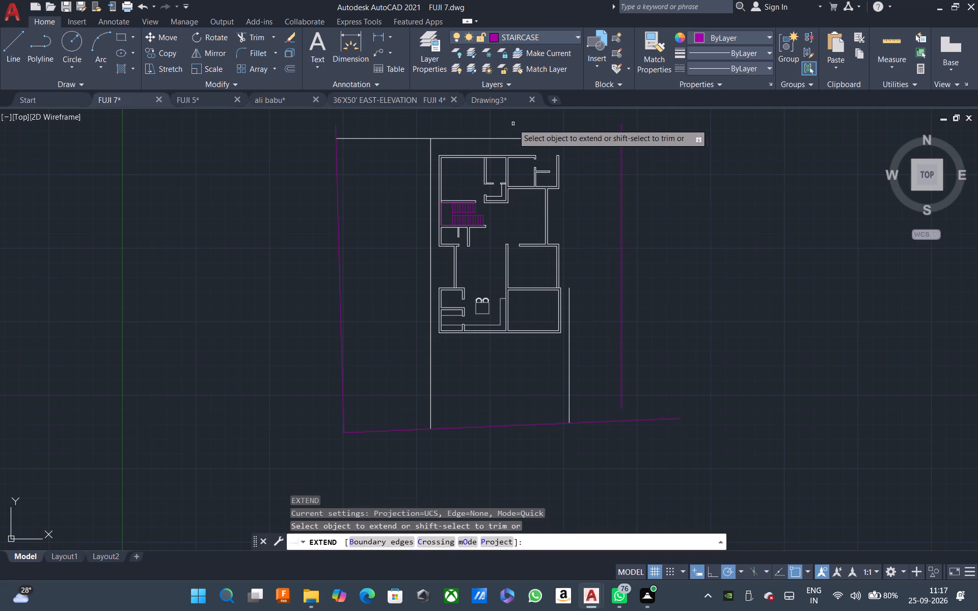
{"action": "left_click", "coordinate": [512, 123]}
{"action": "left_click", "coordinate": [504, 141]}
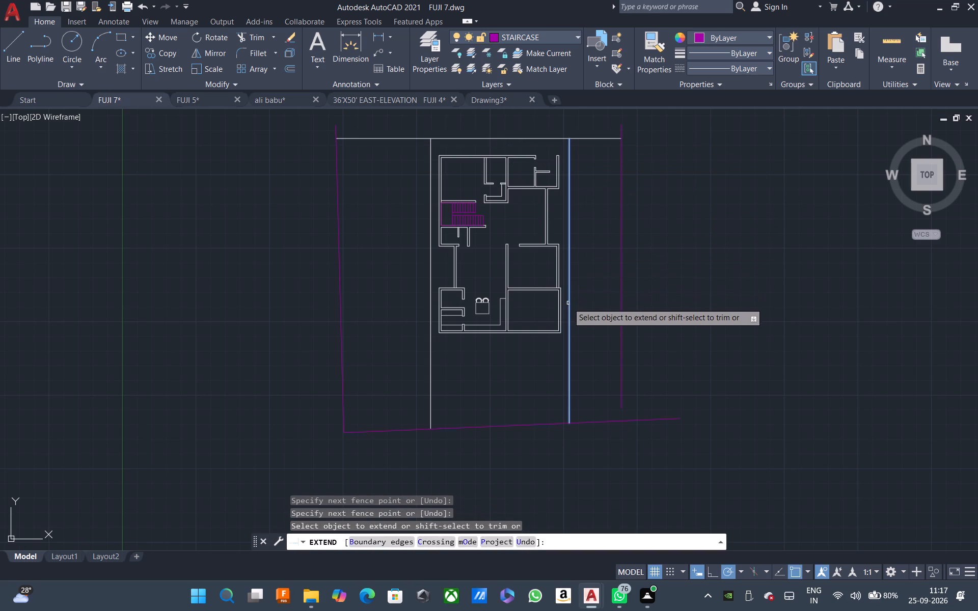
{"action": "left_click", "coordinate": [568, 303]}
{"action": "key", "text": "Escape"}
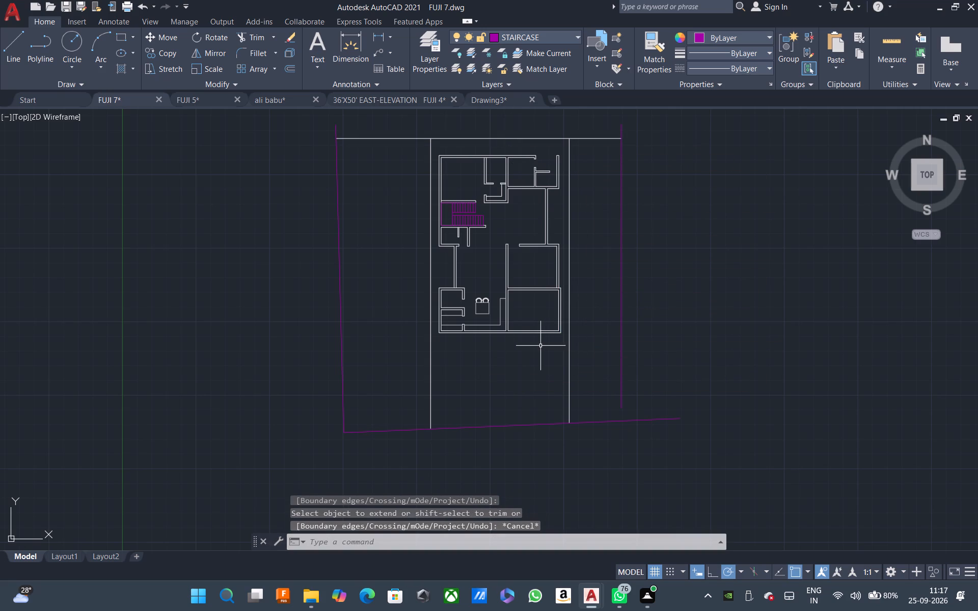
Offset the plan's outer south wall line 3' outward to the south.
{"action": "type", "text": "O"}
{"action": "key", "text": "space"}
{"action": "key", "text": "3"}
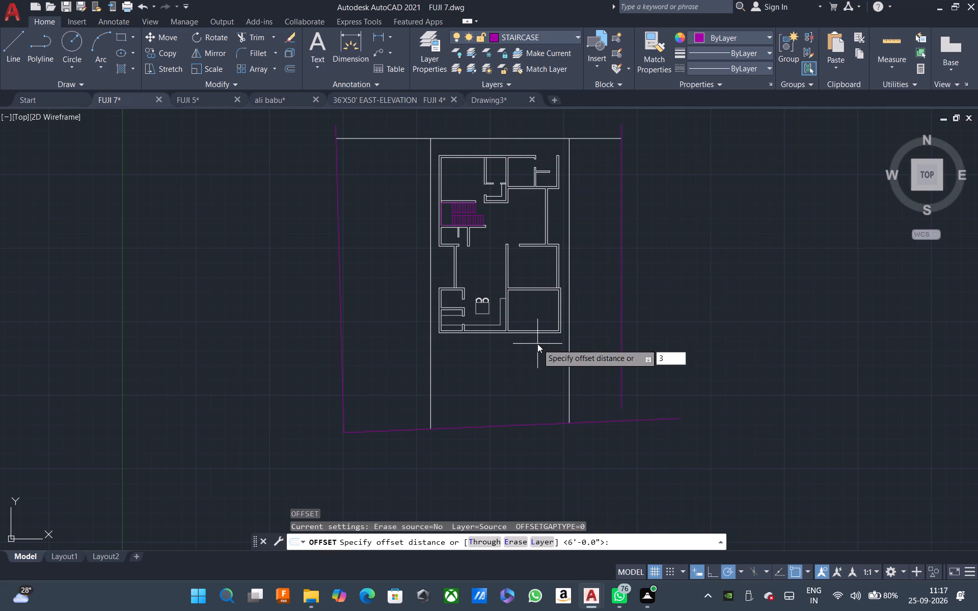
{"action": "key", "text": "apostrophe"}
{"action": "key", "text": "space"}
{"action": "scroll", "coordinate": [490, 337], "scroll_direction": "up", "scroll_amount": 2}
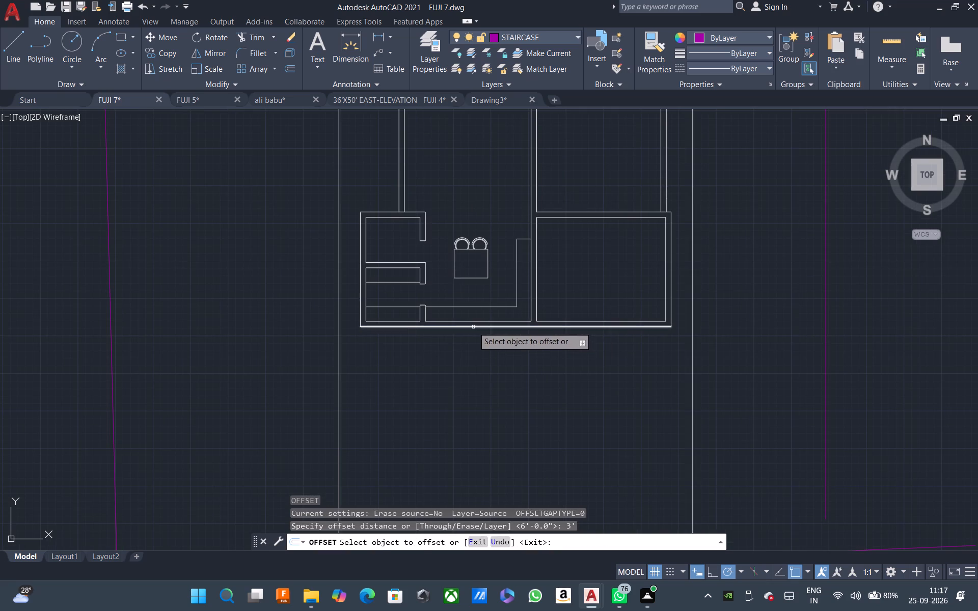
{"action": "left_click", "coordinate": [473, 327]}
{"action": "left_click", "coordinate": [473, 375]}
{"action": "key", "text": "Escape"}
Extend both ends of the south offset line to the west and east boundary lines.
{"action": "key", "text": "e"}
{"action": "key", "text": "x"}
{"action": "key", "text": "space"}
{"action": "left_click", "coordinate": [476, 376]}
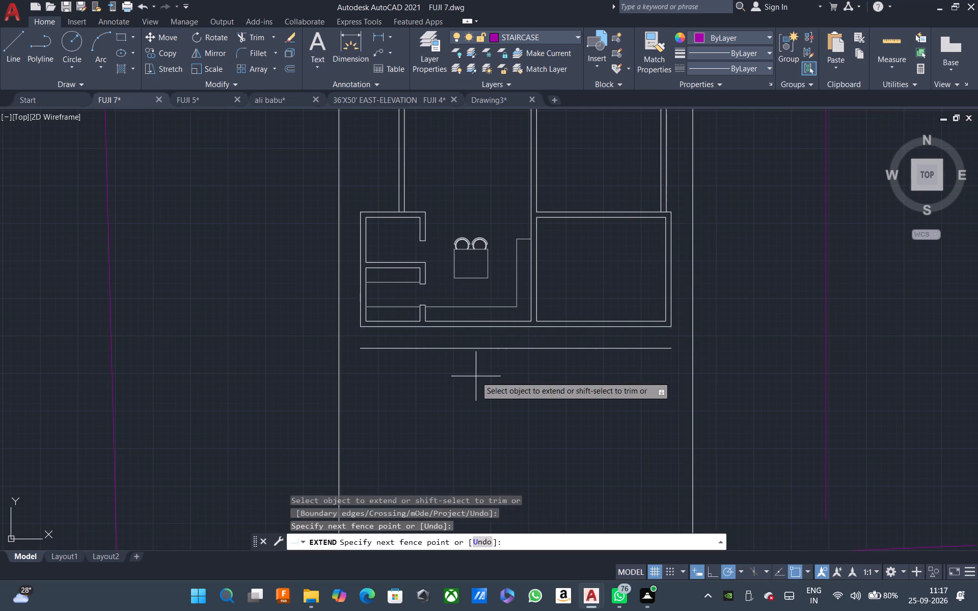
{"action": "left_click", "coordinate": [449, 343]}
{"action": "left_click", "coordinate": [603, 362]}
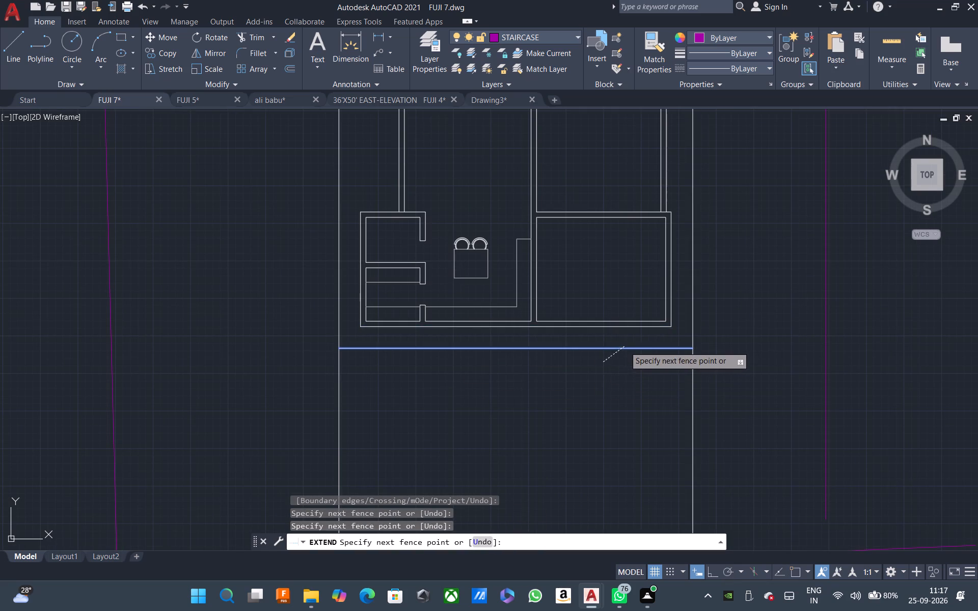
{"action": "left_click", "coordinate": [624, 346]}
{"action": "key", "text": "Escape"}
{"action": "scroll", "coordinate": [629, 359], "scroll_direction": "down", "scroll_amount": 2}
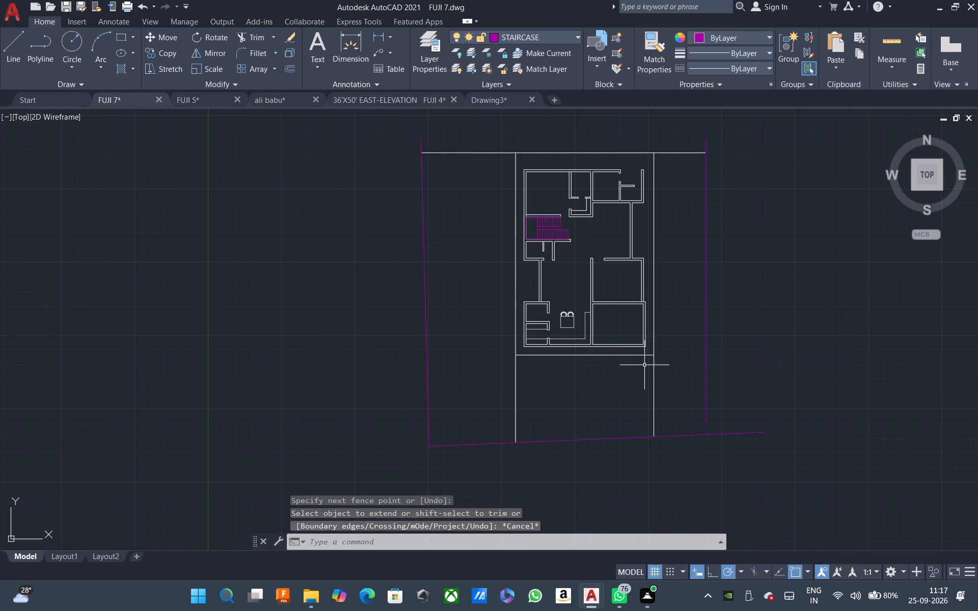
Trim the parts of the west and east boundary lines that run south past the south offset line.
{"action": "type", "text": "TR"}
{"action": "key", "text": "space"}
{"action": "left_click", "coordinate": [682, 391]}
{"action": "left_click", "coordinate": [502, 396]}
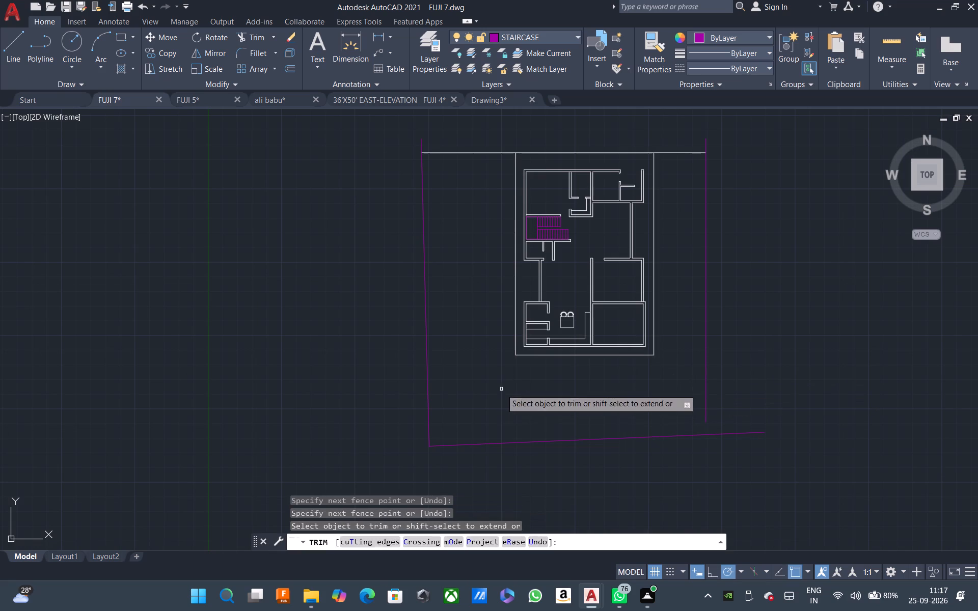
Trim away all the magenta guide lines and the north boundary line's overhangs beyond the west and east boundary lines.
{"action": "left_click", "coordinate": [817, 314]}
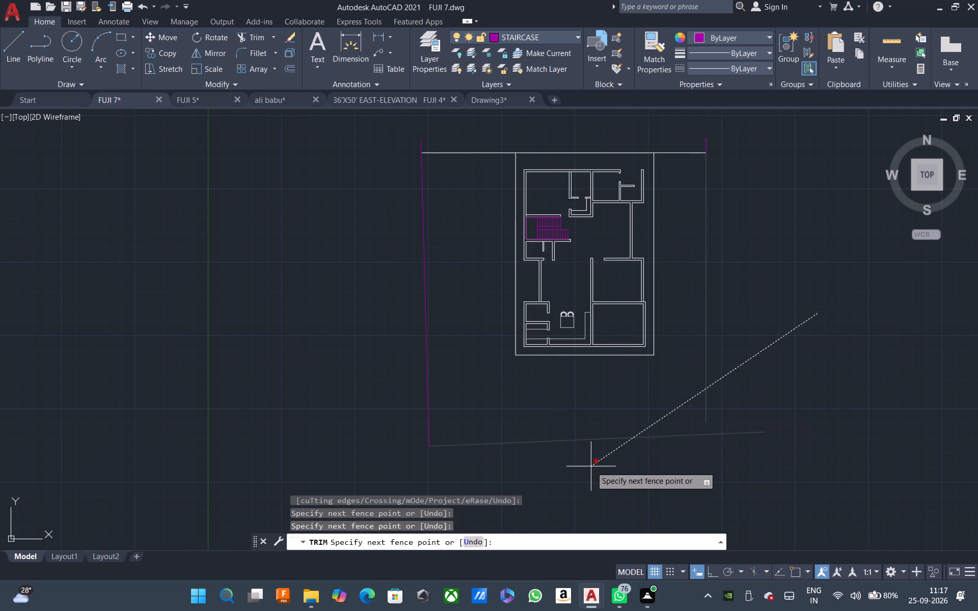
{"action": "left_click", "coordinate": [591, 466]}
{"action": "left_click", "coordinate": [702, 168]}
{"action": "left_click", "coordinate": [684, 142]}
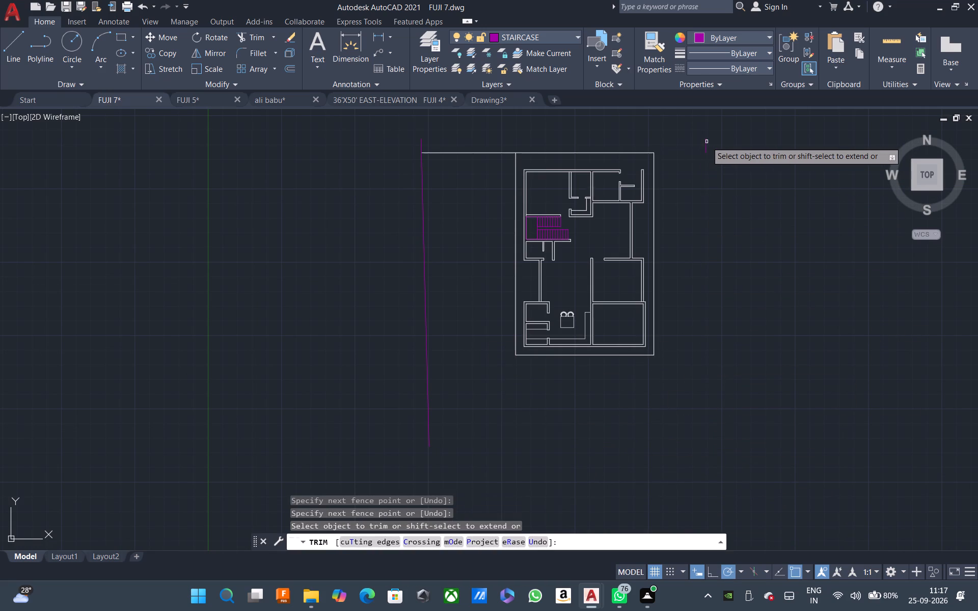
{"action": "left_click", "coordinate": [707, 142]}
{"action": "left_click", "coordinate": [464, 130]}
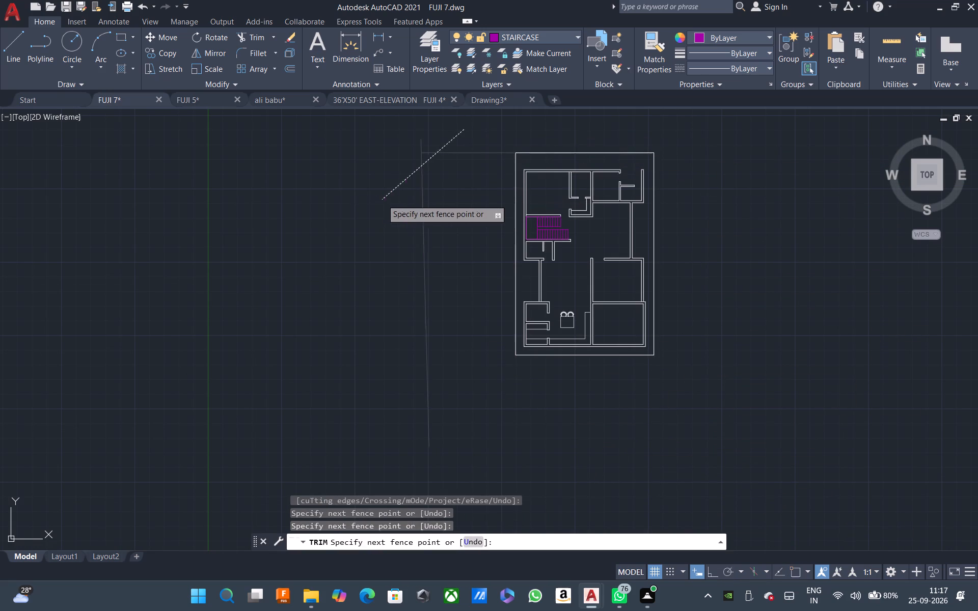
{"action": "left_click", "coordinate": [382, 200]}
{"action": "scroll", "coordinate": [399, 266], "scroll_direction": "down", "scroll_amount": 2}
{"action": "scroll", "coordinate": [461, 233], "scroll_direction": "up", "scroll_amount": 3}
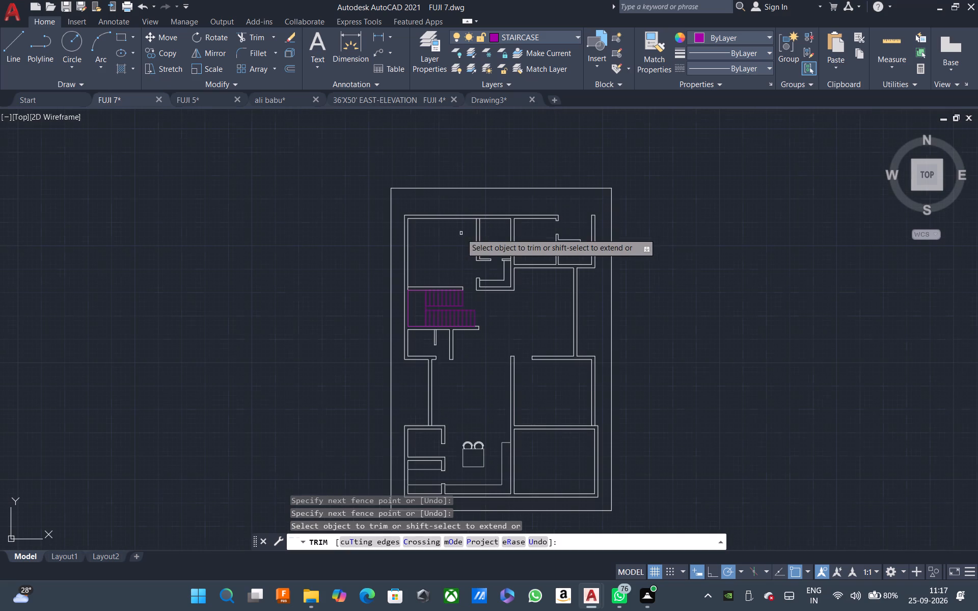
{"action": "scroll", "coordinate": [533, 212], "scroll_direction": "down", "scroll_amount": 1}
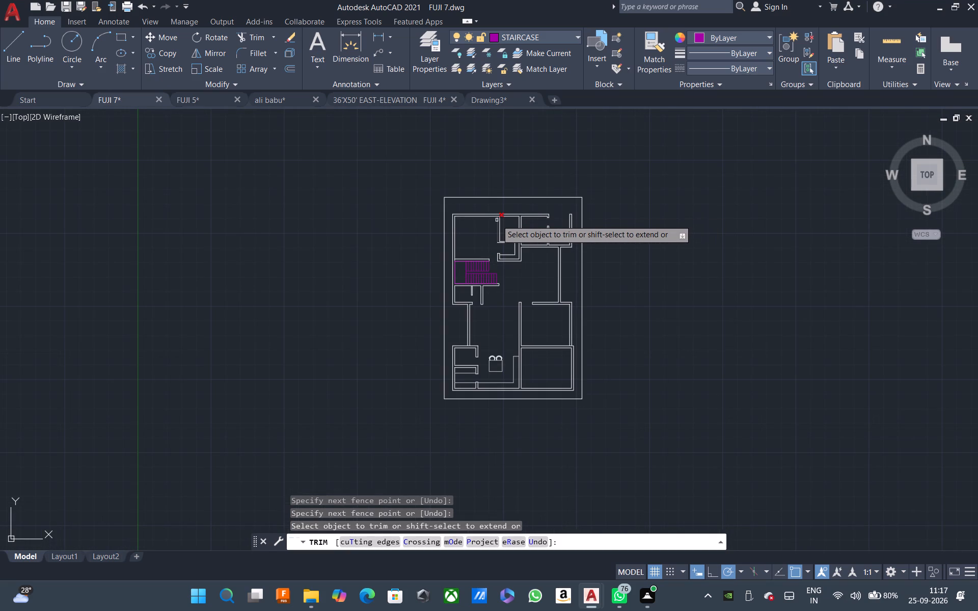
{"action": "scroll", "coordinate": [513, 201], "scroll_direction": "up", "scroll_amount": 1}
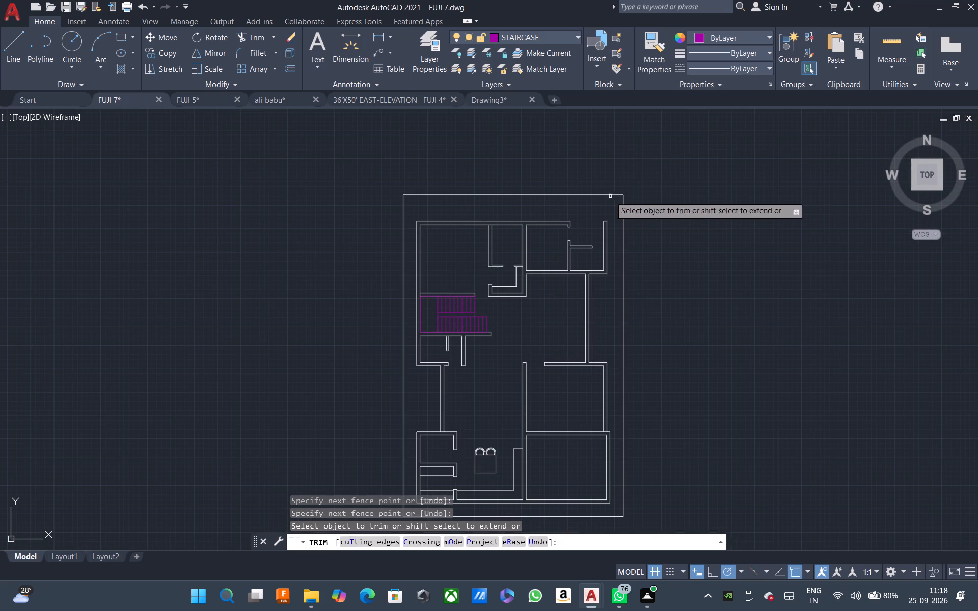
{"action": "key", "text": "Escape"}
Join the four boundary lines around the plan into one closed polyline.
{"action": "left_click", "coordinate": [660, 205]}
{"action": "left_click", "coordinate": [568, 179]}
{"action": "scroll", "coordinate": [629, 257], "scroll_direction": "down", "scroll_amount": 1}
{"action": "scroll", "coordinate": [507, 445], "scroll_direction": "up", "scroll_amount": 3}
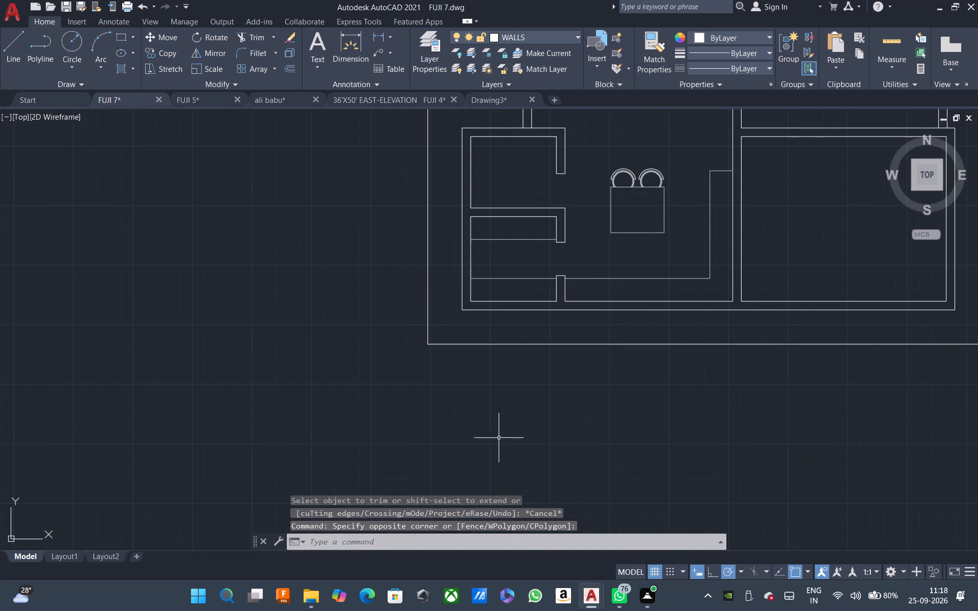
{"action": "left_click", "coordinate": [484, 415]}
{"action": "left_click", "coordinate": [403, 326]}
{"action": "scroll", "coordinate": [417, 345], "scroll_direction": "down", "scroll_amount": 3}
{"action": "key", "text": "j"}
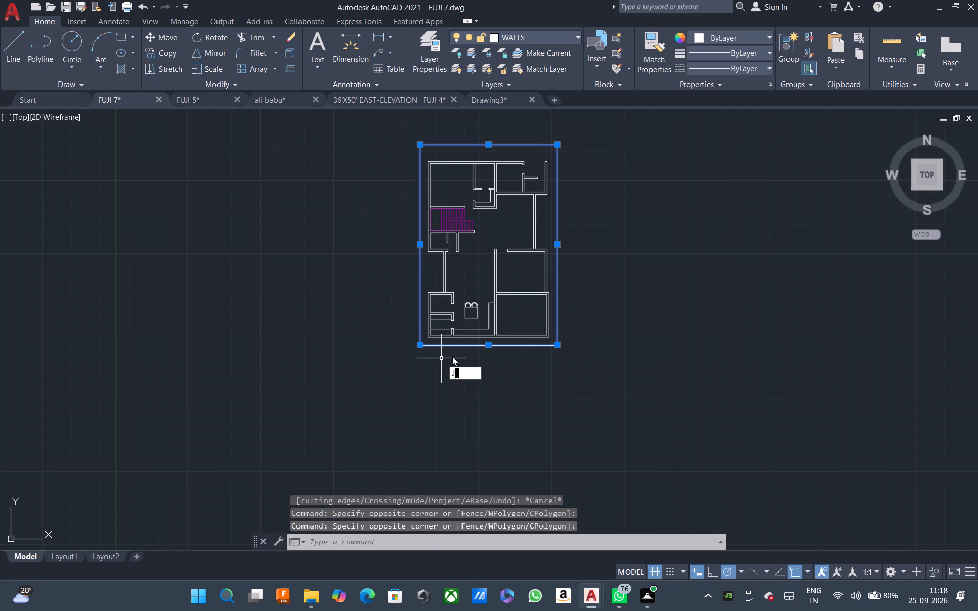
{"action": "key", "text": "space"}
Offset the closed boundary polyline 9" outward to form the boundary wall's outer face.
{"action": "scroll", "coordinate": [538, 164], "scroll_direction": "up", "scroll_amount": 2}
{"action": "scroll", "coordinate": [559, 220], "scroll_direction": "down", "scroll_amount": 1}
{"action": "key", "text": "o"}
{"action": "key", "text": "space"}
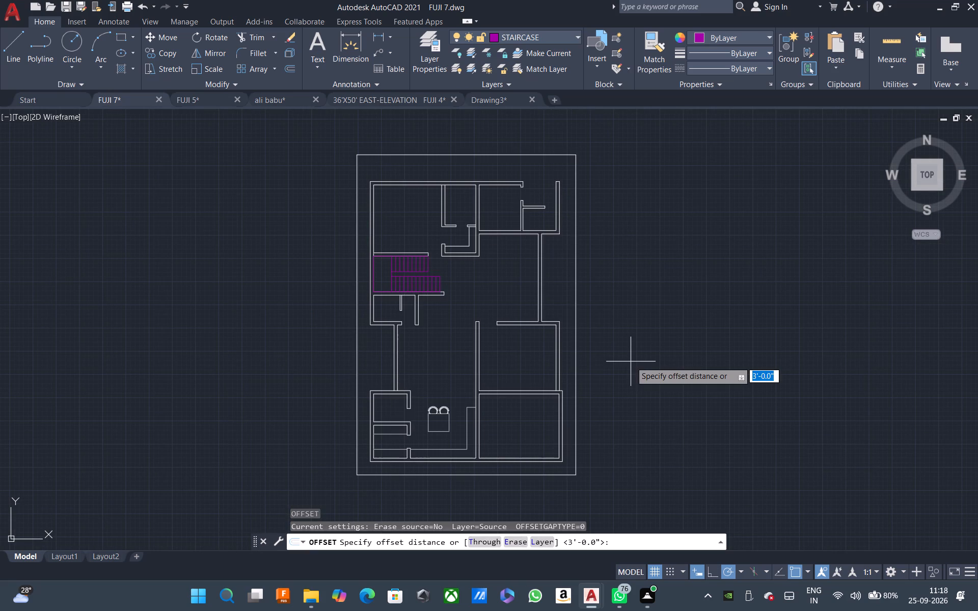
{"action": "key", "text": "9"}
{"action": "key", "text": "space"}
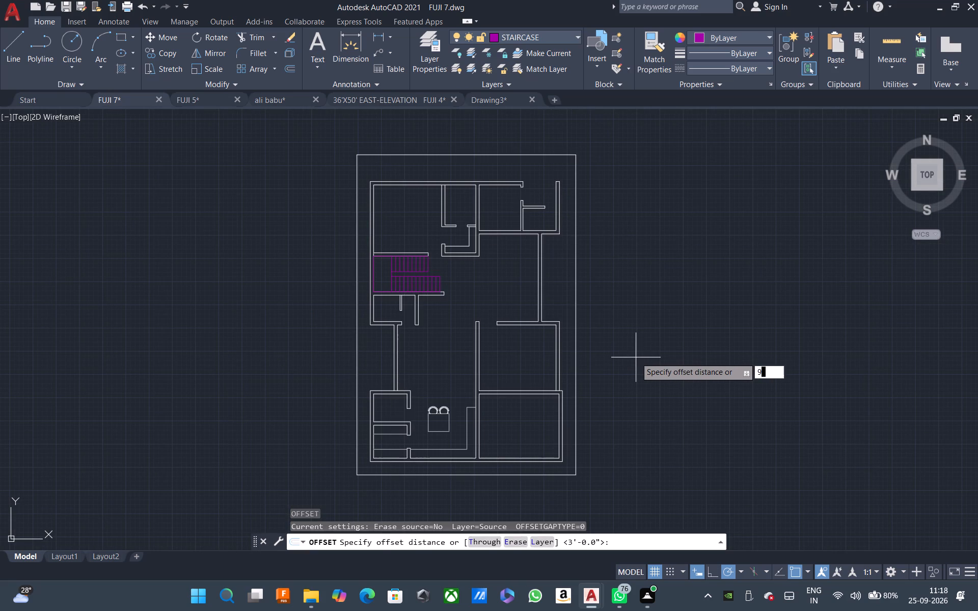
{"action": "left_click", "coordinate": [577, 233]}
{"action": "left_click", "coordinate": [645, 253]}
{"action": "key", "text": "Escape"}
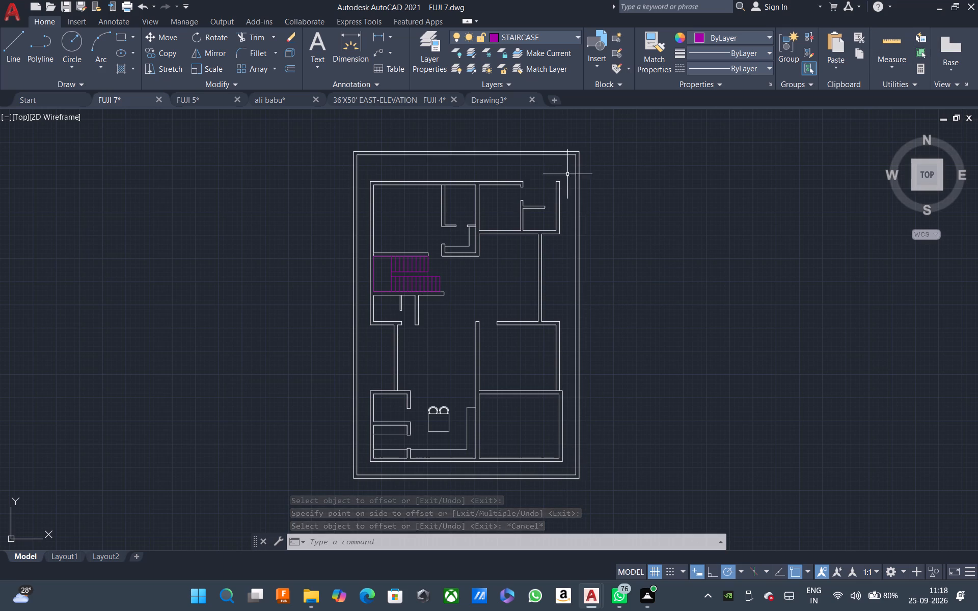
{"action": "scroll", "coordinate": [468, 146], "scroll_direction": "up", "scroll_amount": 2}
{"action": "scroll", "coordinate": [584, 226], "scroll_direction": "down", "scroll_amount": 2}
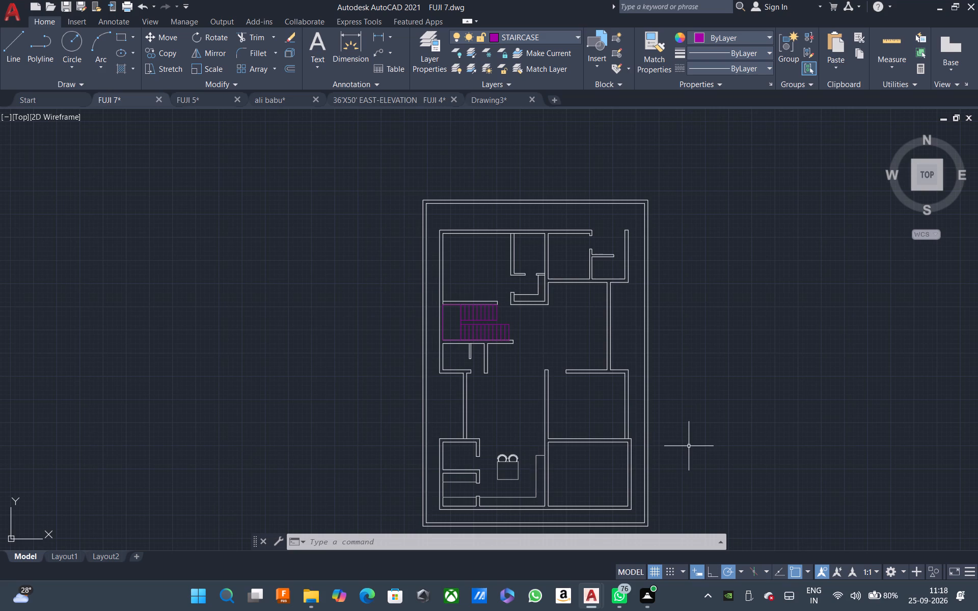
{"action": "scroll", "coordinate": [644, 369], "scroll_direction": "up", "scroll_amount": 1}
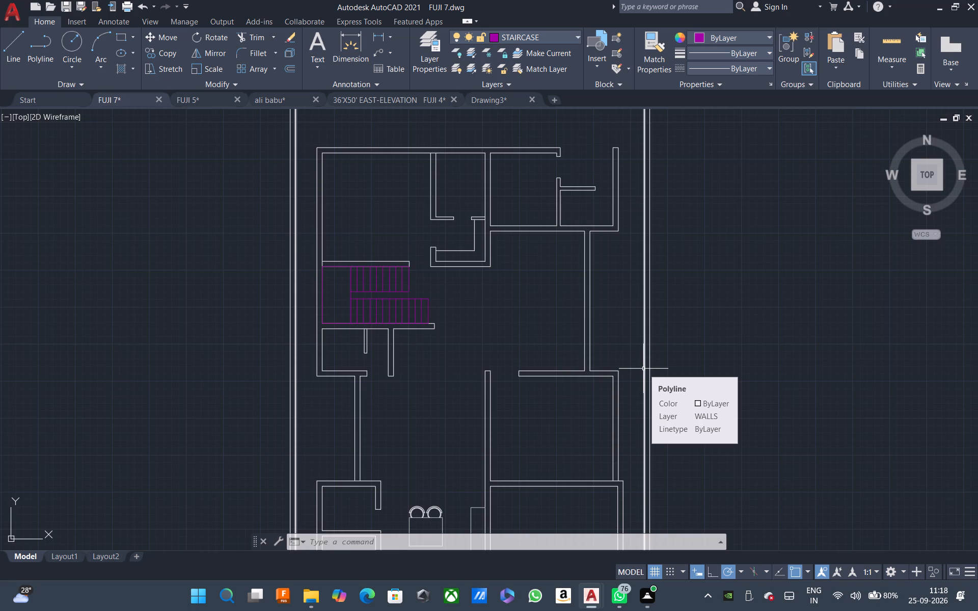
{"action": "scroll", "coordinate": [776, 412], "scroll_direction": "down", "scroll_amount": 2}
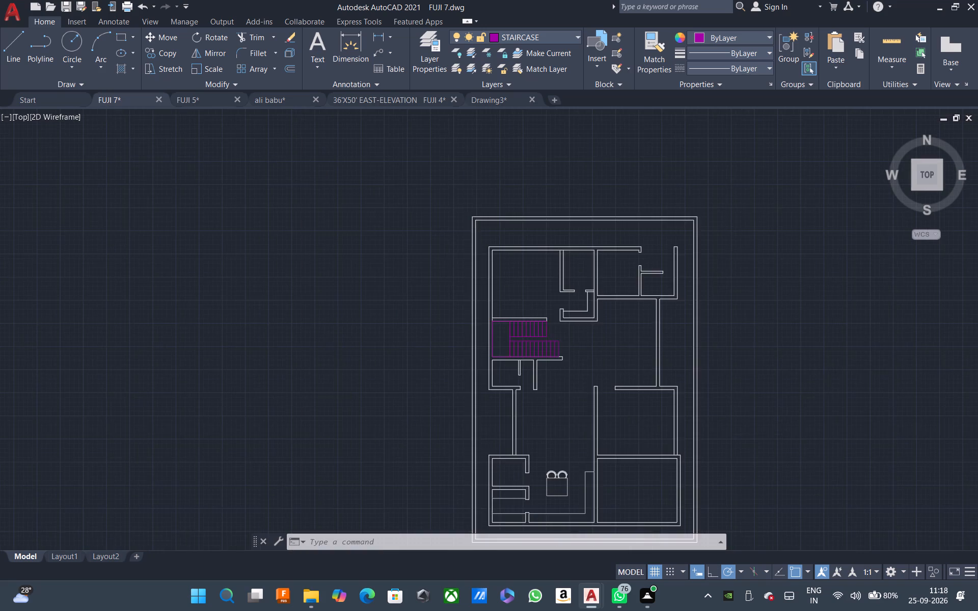
Inspect the enclosed plan and quick-measure the gap between the southeast room and the boundary wall.
{"action": "middle_click_drag", "start_coordinate": [714, 382], "coordinate": [707, 349]}
{"action": "key", "text": "Escape"}
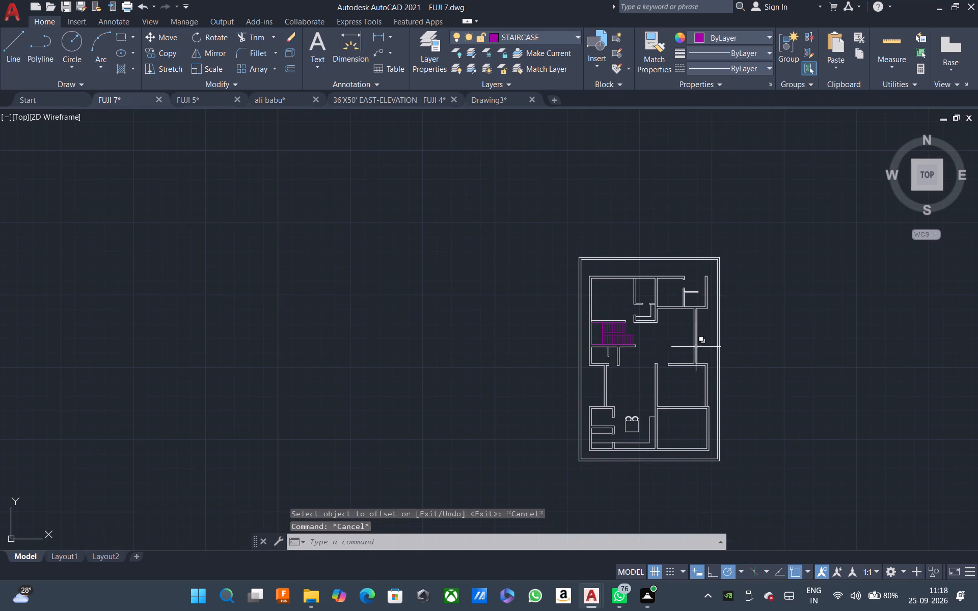
{"action": "middle_click_drag", "start_coordinate": [788, 448], "coordinate": [621, 327]}
{"action": "scroll", "coordinate": [478, 331], "scroll_direction": "up", "scroll_amount": 2}
{"action": "scroll", "coordinate": [427, 253], "scroll_direction": "up", "scroll_amount": 2}
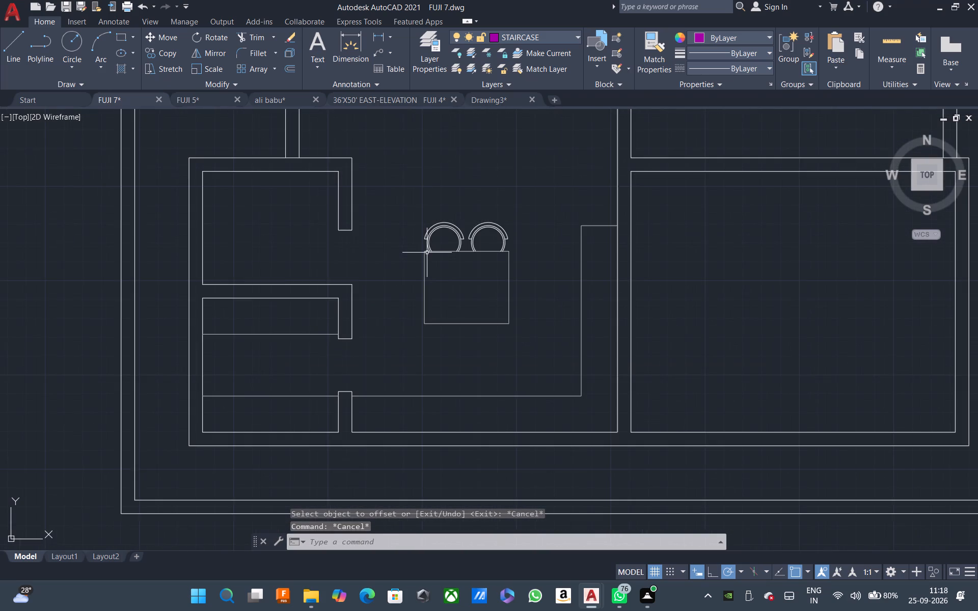
{"action": "scroll", "coordinate": [432, 253], "scroll_direction": "down", "scroll_amount": 2}
{"action": "middle_click_drag", "start_coordinate": [525, 283], "coordinate": [525, 395]}
{"action": "scroll", "coordinate": [526, 398], "scroll_direction": "down", "scroll_amount": 1}
{"action": "scroll", "coordinate": [477, 303], "scroll_direction": "down", "scroll_amount": 1}
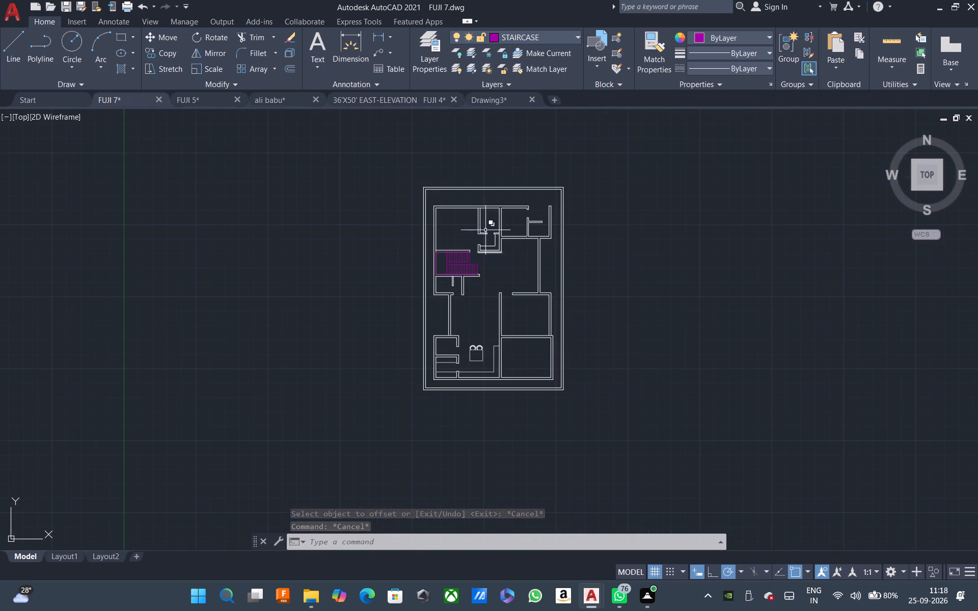
{"action": "scroll", "coordinate": [503, 219], "scroll_direction": "up", "scroll_amount": 3}
{"action": "scroll", "coordinate": [552, 223], "scroll_direction": "down", "scroll_amount": 1}
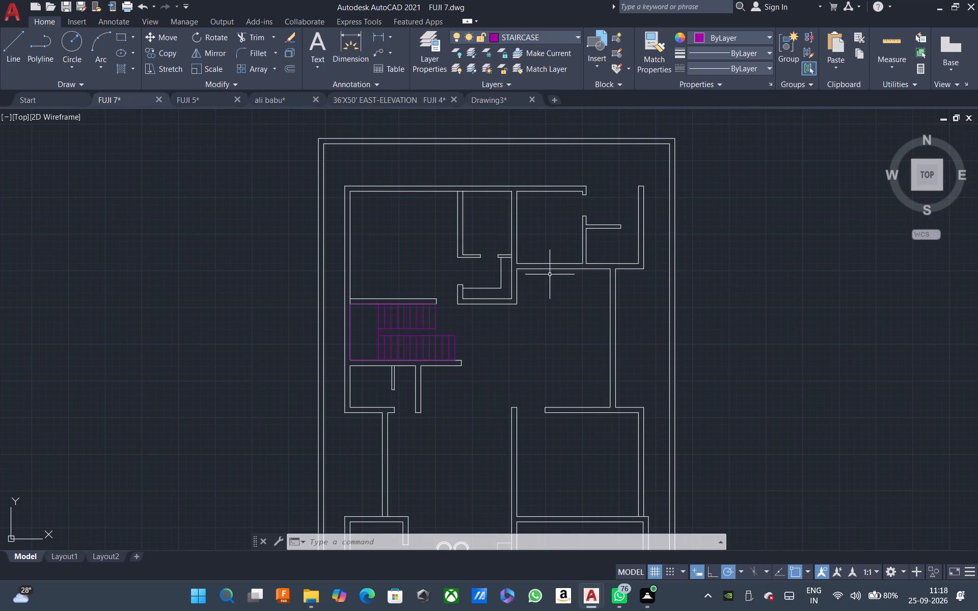
{"action": "scroll", "coordinate": [622, 242], "scroll_direction": "down", "scroll_amount": 1}
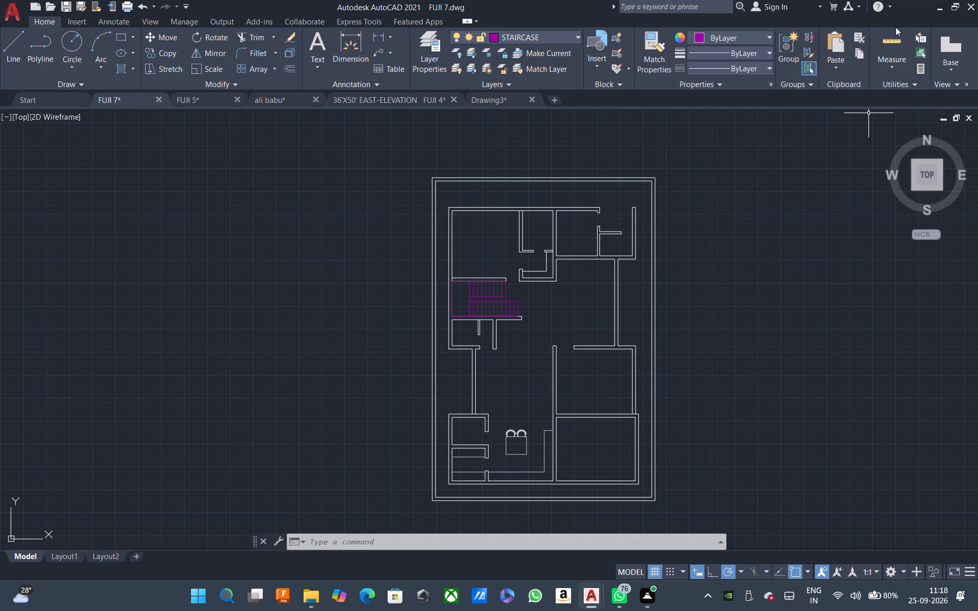
{"action": "left_click", "coordinate": [896, 30]}
{"action": "scroll", "coordinate": [603, 536], "scroll_direction": "up", "scroll_amount": 2}
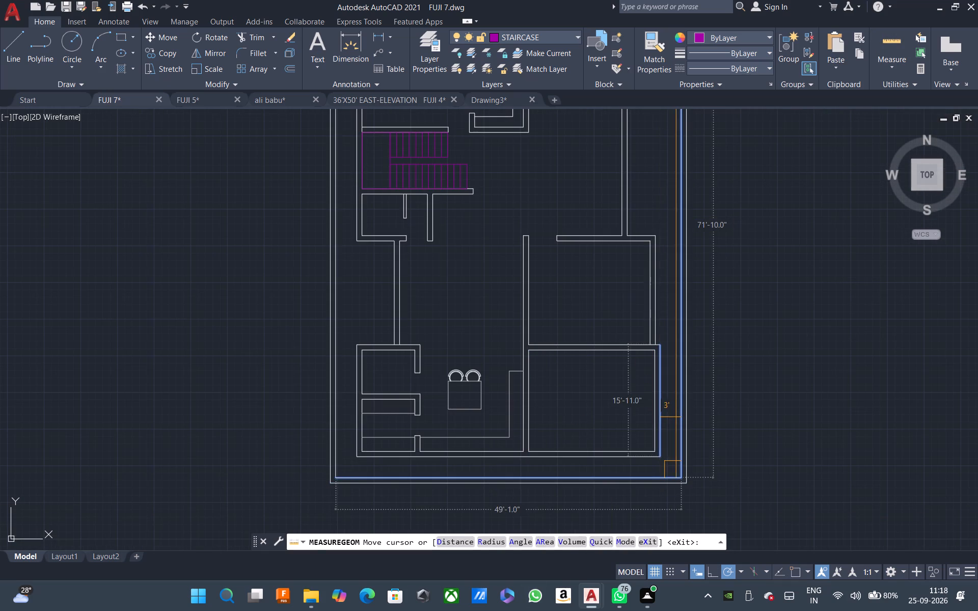
{"action": "key", "text": "Escape"}
{"action": "scroll", "coordinate": [644, 411], "scroll_direction": "down", "scroll_amount": 1}
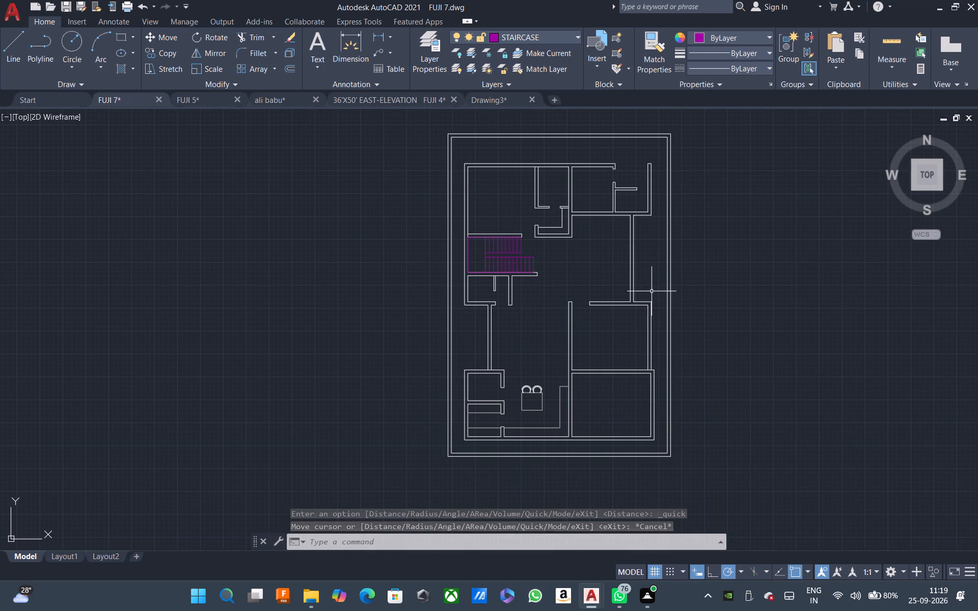
Extend the end line of the opening beside the central partition south across both faces of the southeast room's north wall.
{"action": "scroll", "coordinate": [591, 393], "scroll_direction": "up", "scroll_amount": 2}
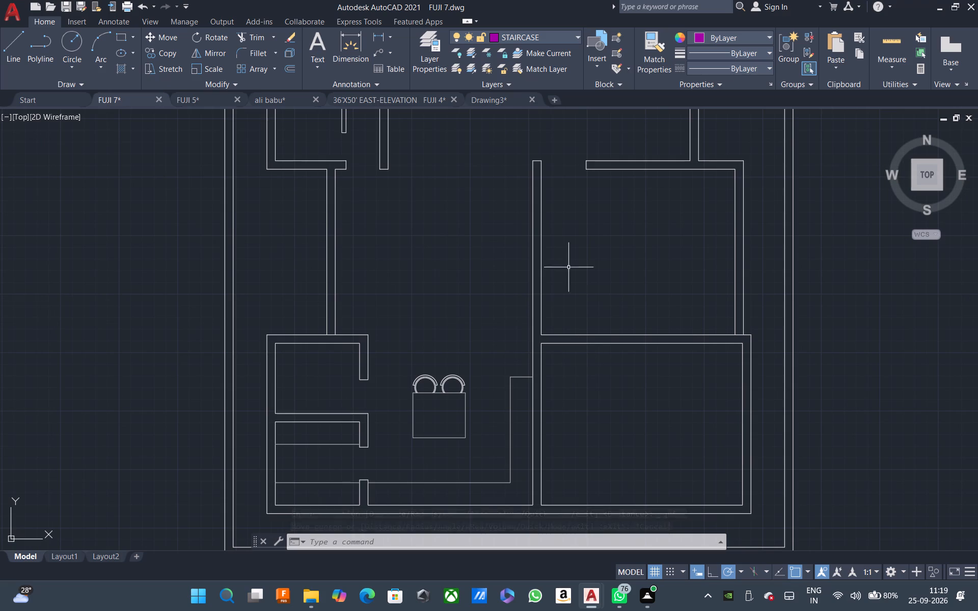
{"action": "key", "text": "e"}
{"action": "key", "text": "x"}
{"action": "key", "text": "space"}
{"action": "left_click", "coordinate": [585, 167]}
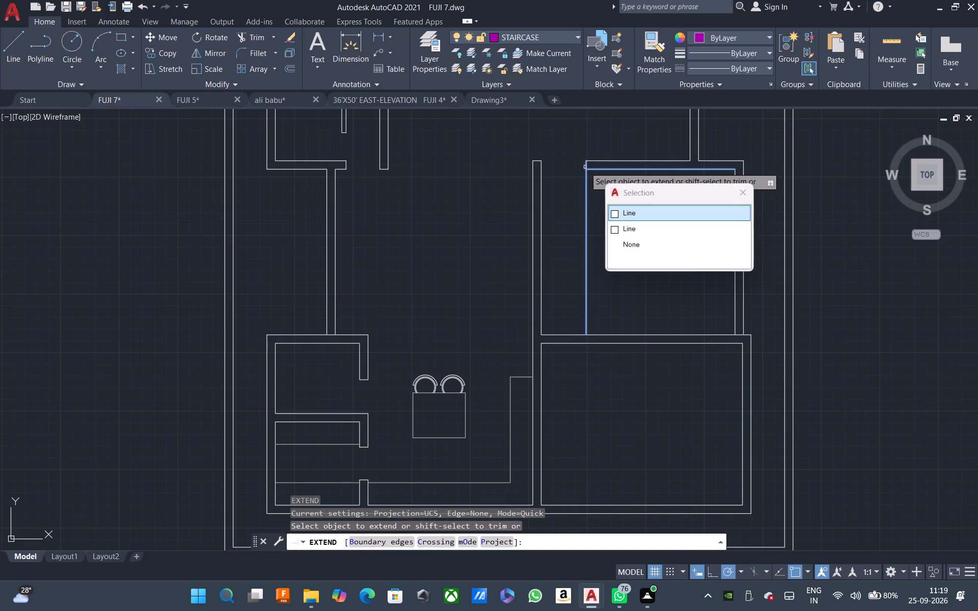
{"action": "left_click", "coordinate": [586, 166]}
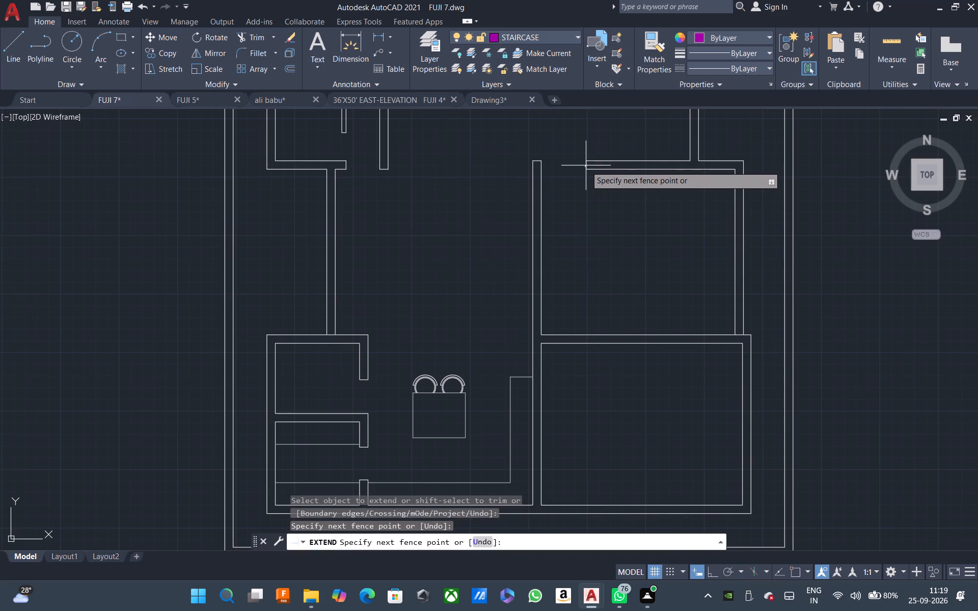
{"action": "left_click", "coordinate": [591, 164]}
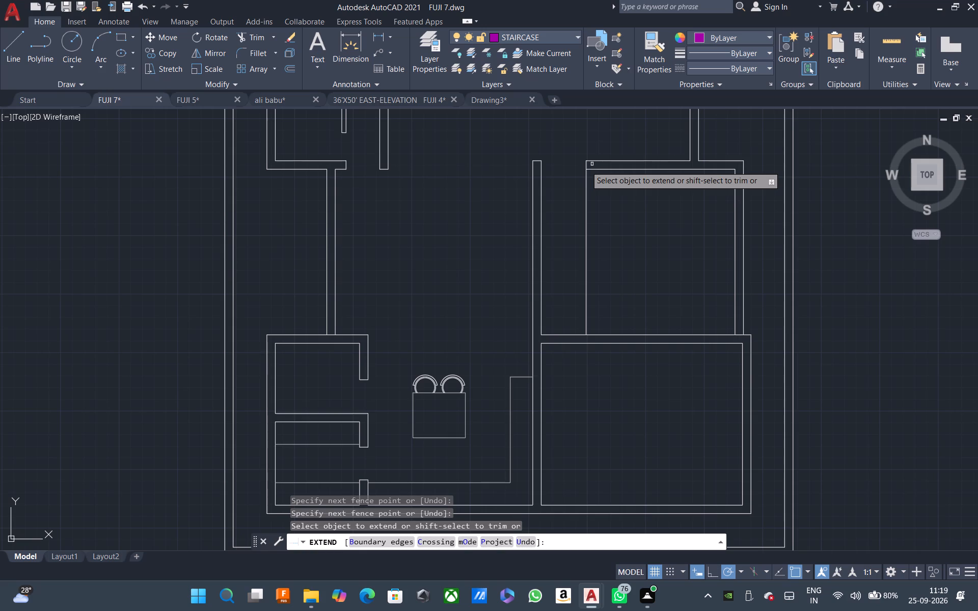
{"action": "key", "text": "Escape"}
{"action": "type", "text": "EX"}
{"action": "key", "text": "space"}
{"action": "left_click", "coordinate": [614, 262]}
{"action": "left_click", "coordinate": [566, 267]}
{"action": "key", "text": "Escape"}
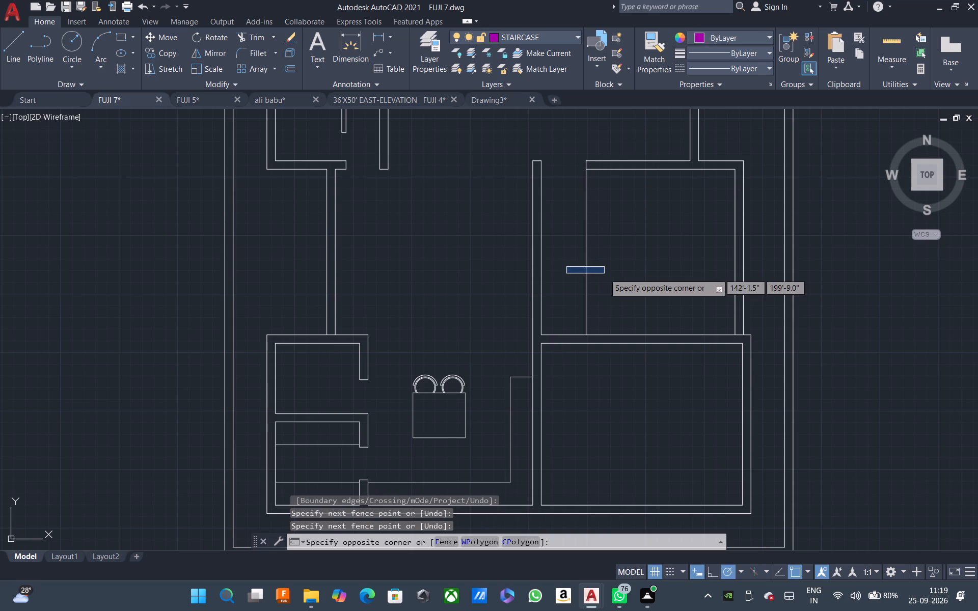
{"action": "type", "text": "EX"}
{"action": "key", "text": "space"}
{"action": "left_click", "coordinate": [607, 249]}
{"action": "left_click", "coordinate": [566, 255]}
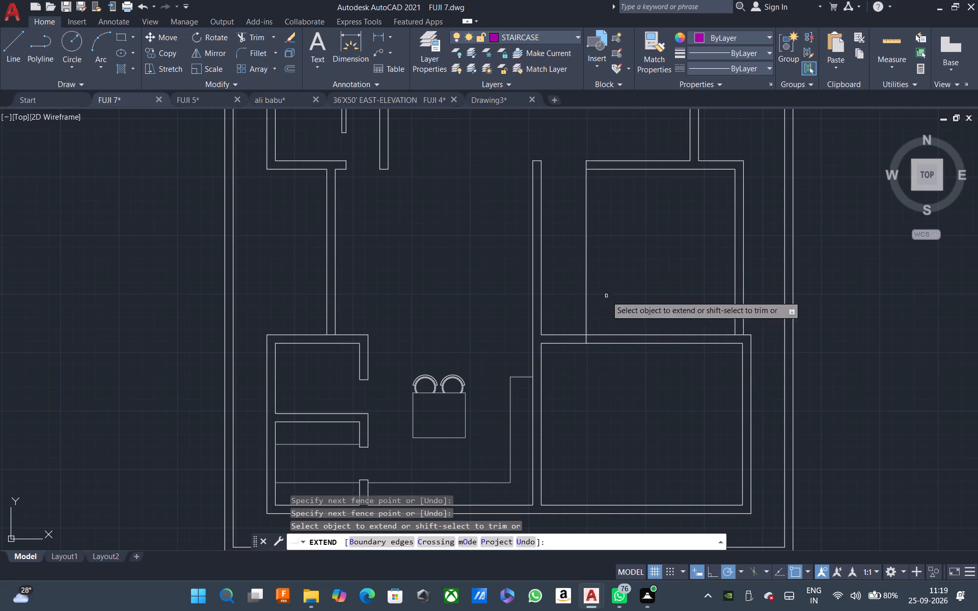
{"action": "key", "text": "Escape"}
Extend the central partition's upper east face line through the thickness of the southeast room's north wall.
{"action": "type", "text": "EX"}
{"action": "key", "text": "space"}
{"action": "left_click", "coordinate": [546, 298]}
{"action": "left_click", "coordinate": [540, 310]}
{"action": "key", "text": "Escape"}
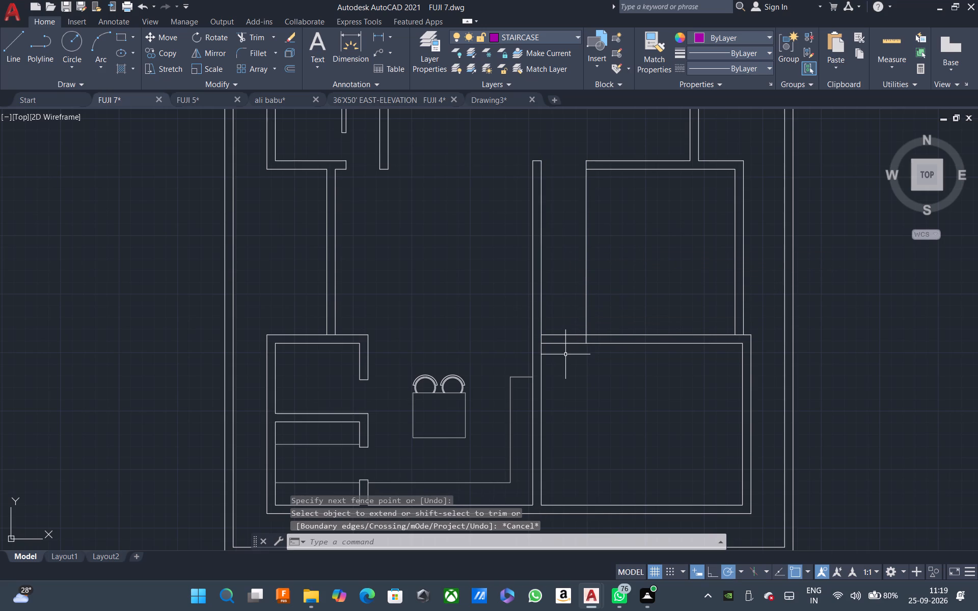
Trim both faces of the southeast room's north wall between the central partition and the extended end line to open a doorway.
{"action": "type", "text": "TR"}
{"action": "key", "text": "space"}
{"action": "left_click", "coordinate": [567, 363]}
{"action": "left_click", "coordinate": [558, 297]}
{"action": "key", "text": "Escape"}
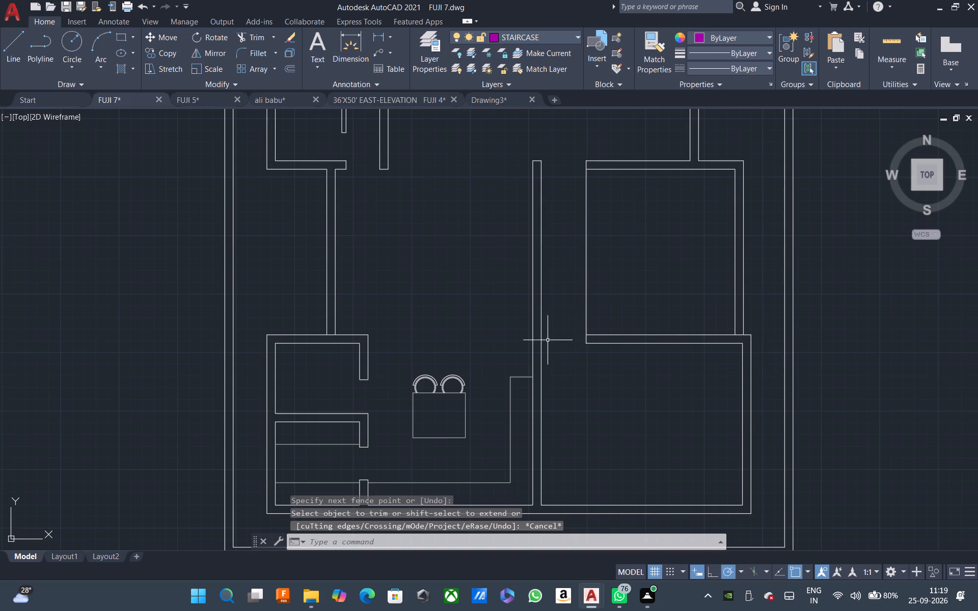
{"action": "left_click", "coordinate": [609, 300]}
{"action": "key", "text": "Escape"}
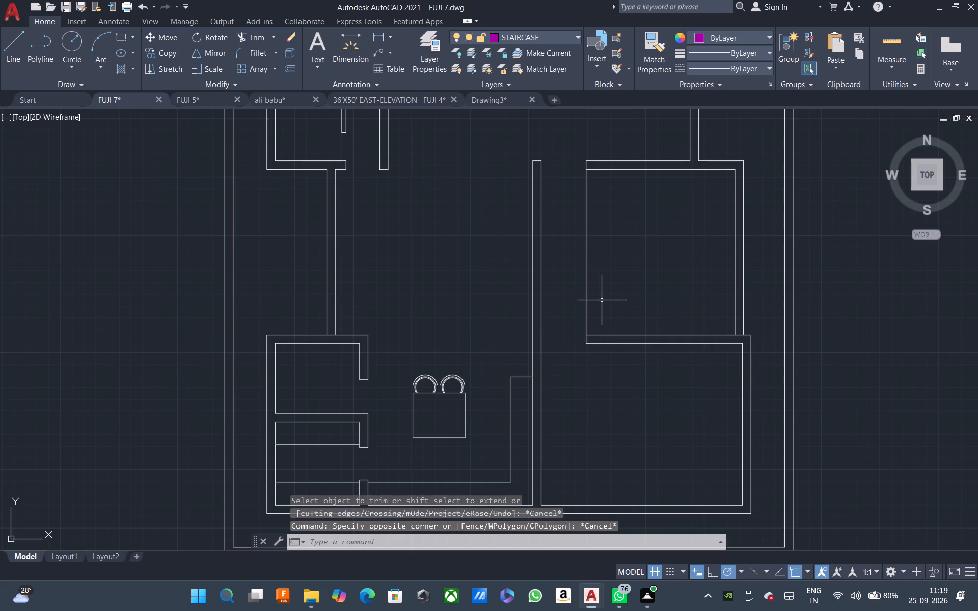
Trim the extended end line between the two horizontal walls, keeping only the jambs at the wall ends.
{"action": "key", "text": "space"}
{"action": "left_click", "coordinate": [618, 291]}
{"action": "left_click", "coordinate": [556, 288]}
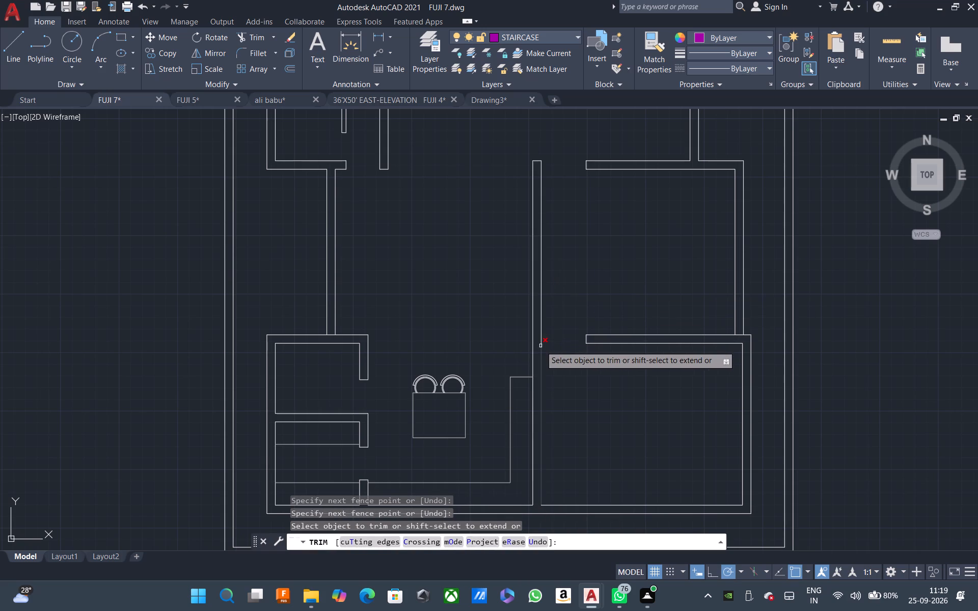
{"action": "scroll", "coordinate": [540, 346], "scroll_direction": "up", "scroll_amount": 3}
{"action": "scroll", "coordinate": [554, 316], "scroll_direction": "down", "scroll_amount": 3}
{"action": "key", "text": "Escape"}
{"action": "left_click", "coordinate": [569, 329]}
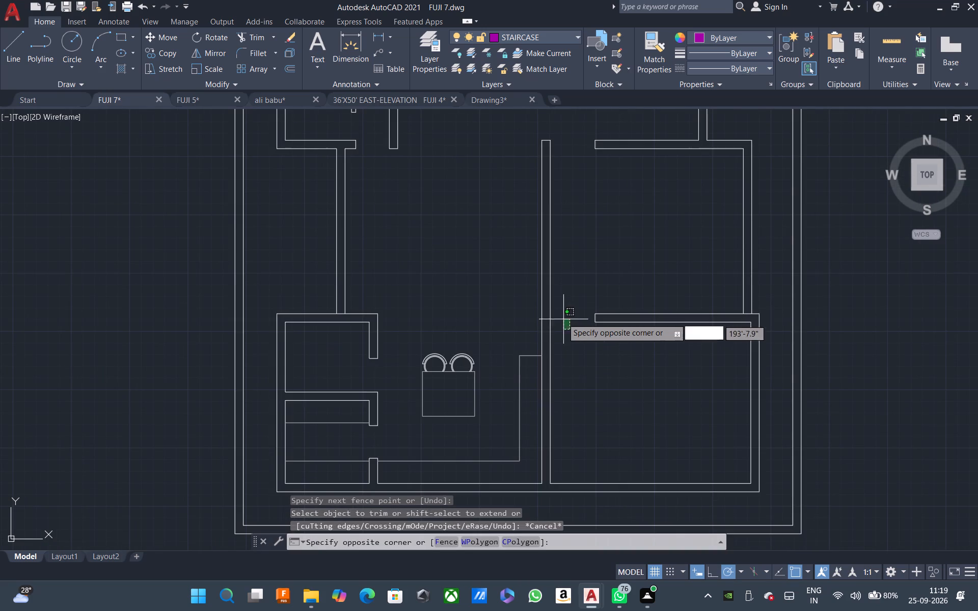
{"action": "key", "text": "Escape"}
Make the central partition's east face one line by erasing its southern segment and extending the northern one to the south wall.
{"action": "left_click", "coordinate": [530, 282]}
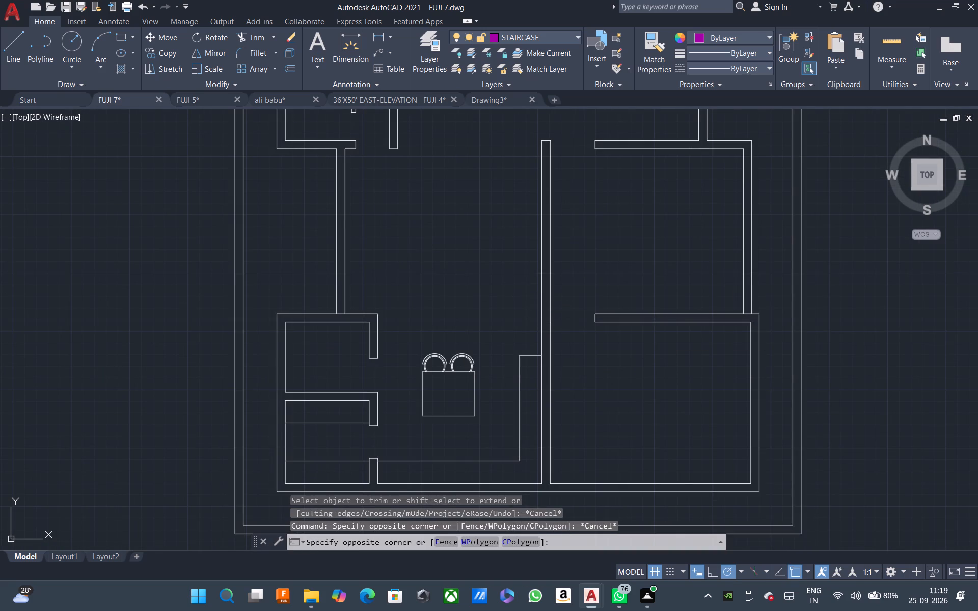
{"action": "left_click", "coordinate": [582, 487]}
{"action": "type", "text": "E"}
{"action": "key", "text": "space"}
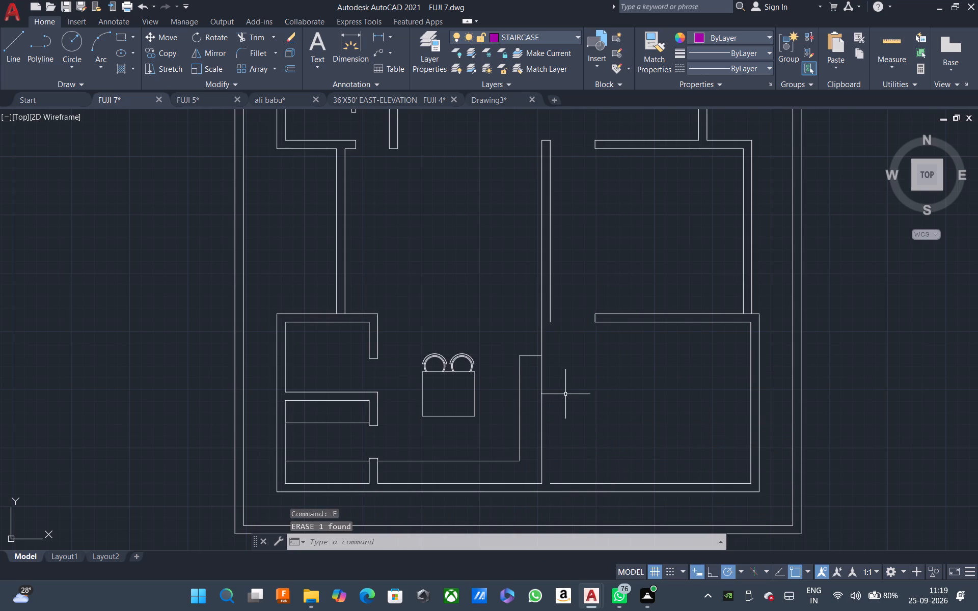
{"action": "type", "text": "EX"}
{"action": "key", "text": "space"}
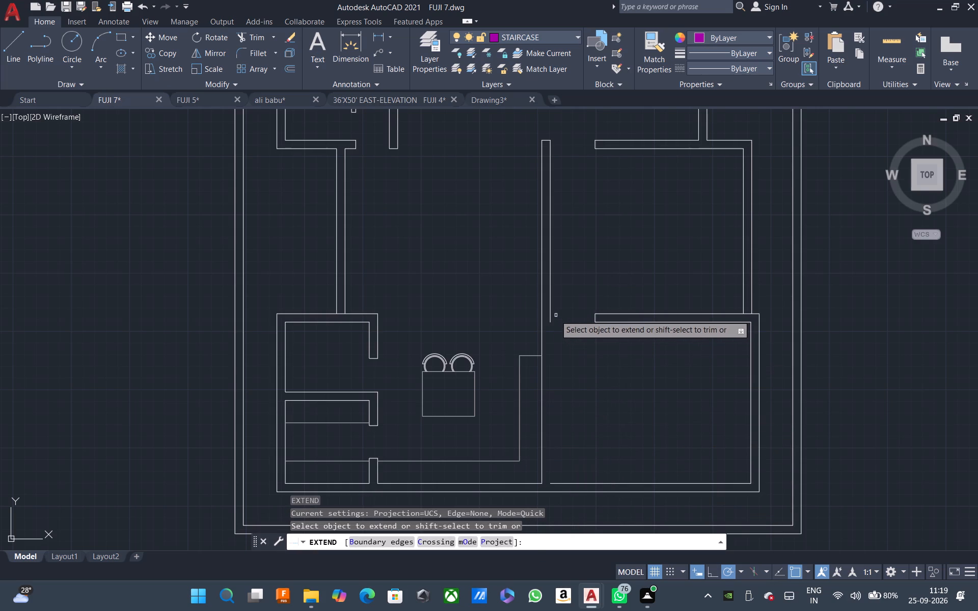
{"action": "left_click", "coordinate": [551, 315]}
{"action": "key", "text": "Escape"}
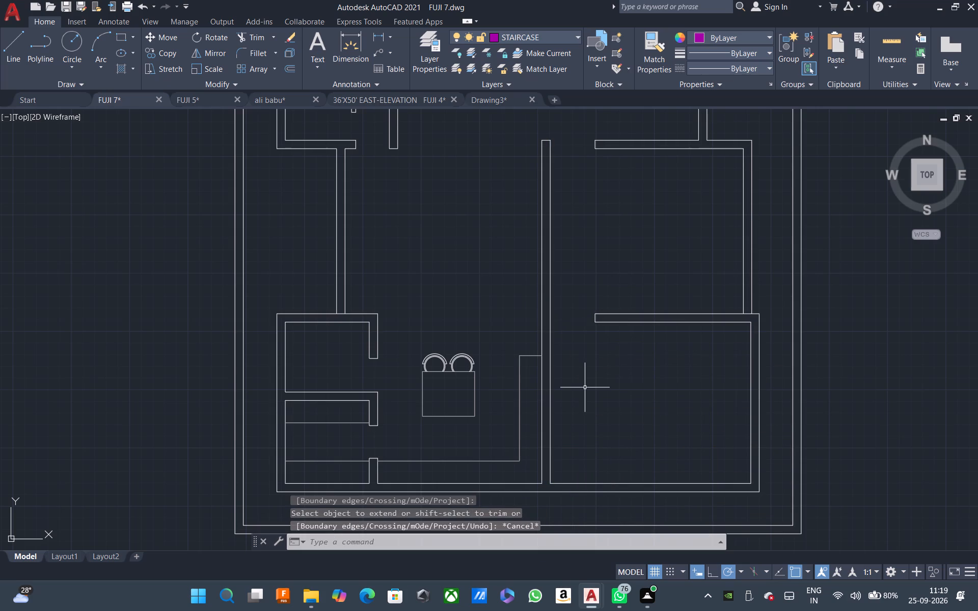